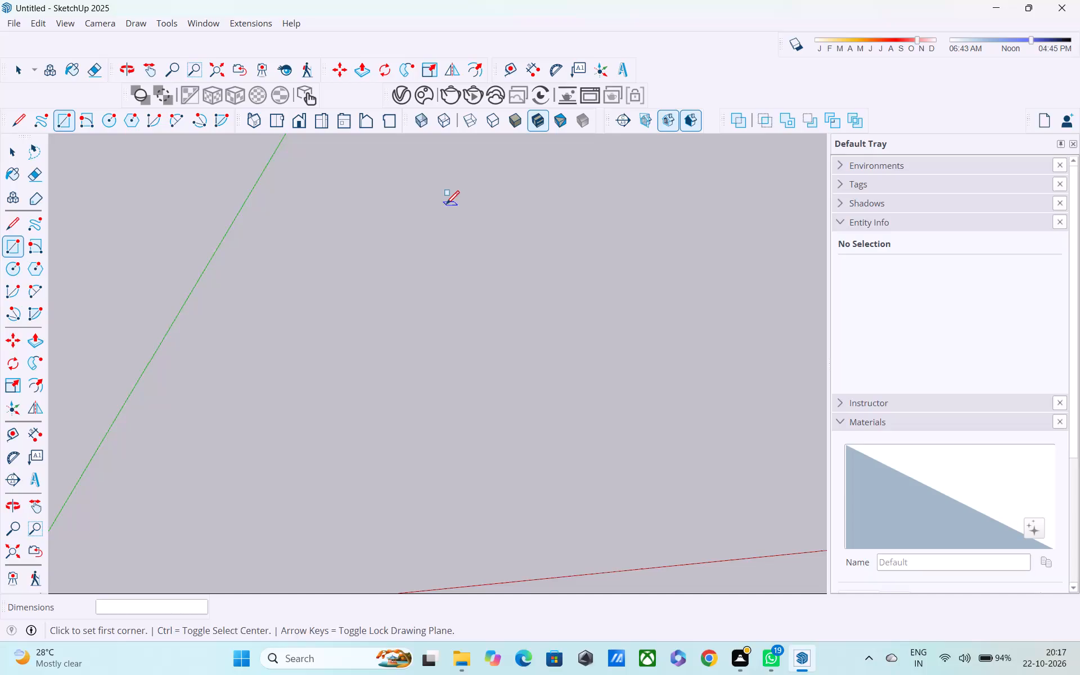
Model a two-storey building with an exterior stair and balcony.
Draw a 30' by 30' rectangle flat on the ground plane, off to one side of the green axis.
left_click(446, 205)
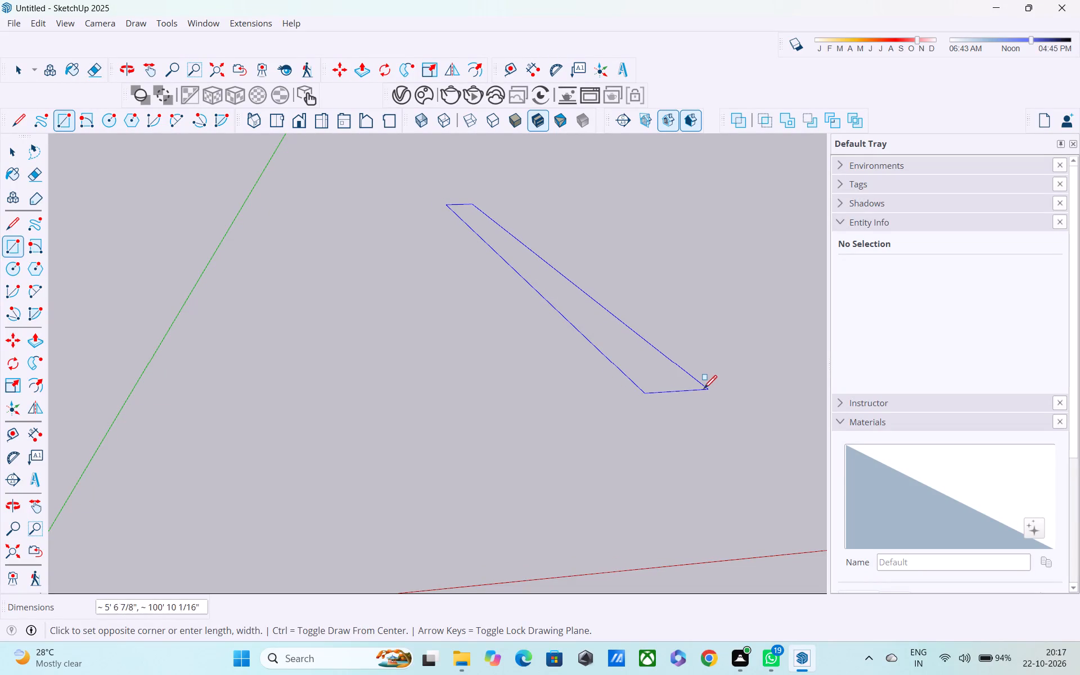
middle_click_drag(688, 390, 558, 425)
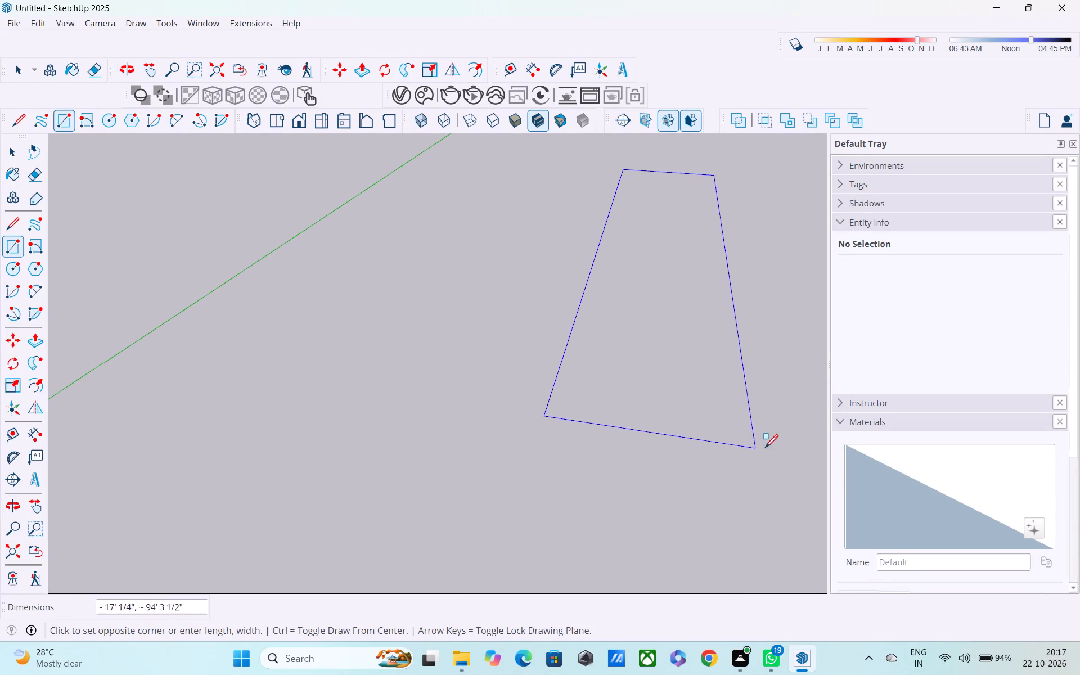
type("30")
key("apostrophe")
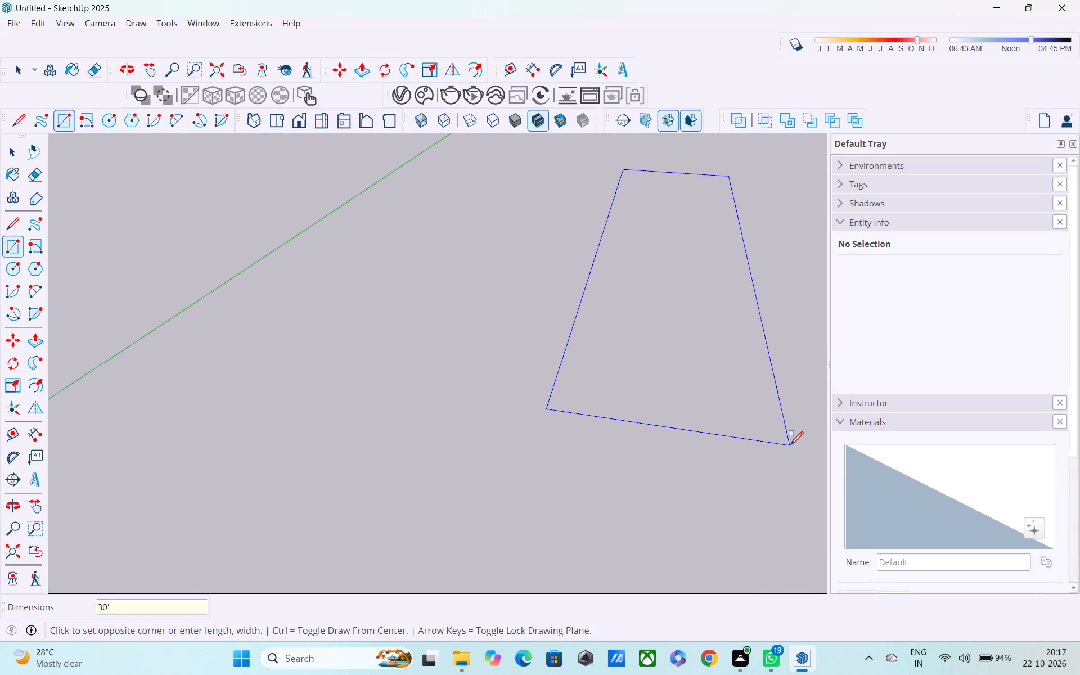
key("period")
key("BackSpace")
key("comma")
type("30")
key("apostrophe")
key("Return")
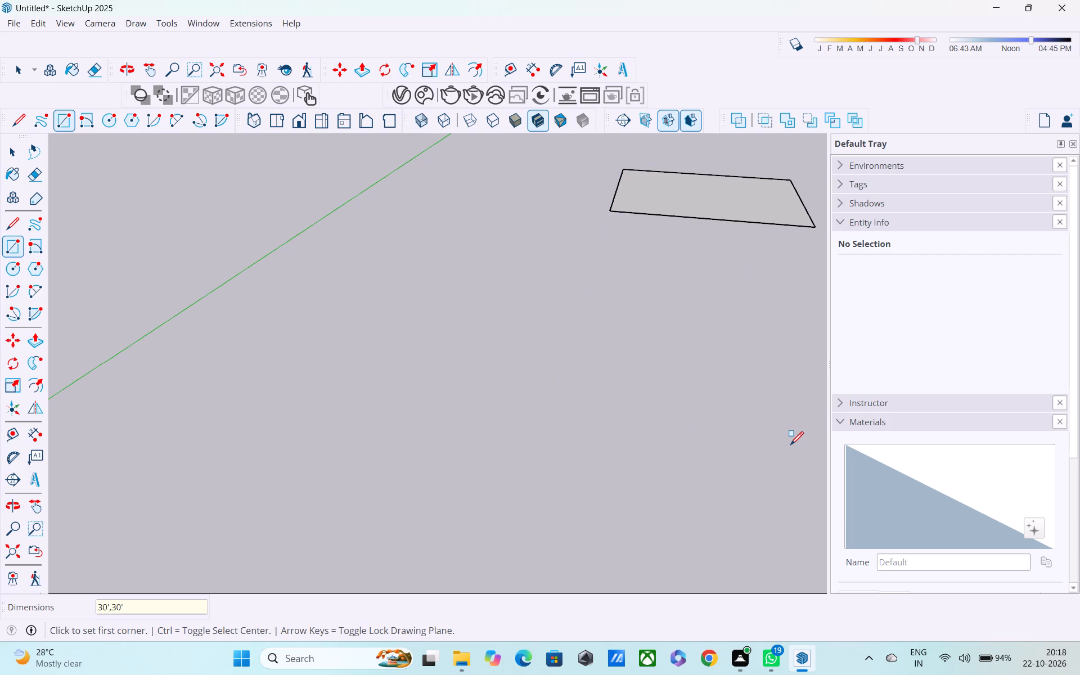
Resize the rectangle just drawn to 30' by 40'.
scroll(783, 442, "up", 1)
middle_click_drag(711, 201, 697, 251)
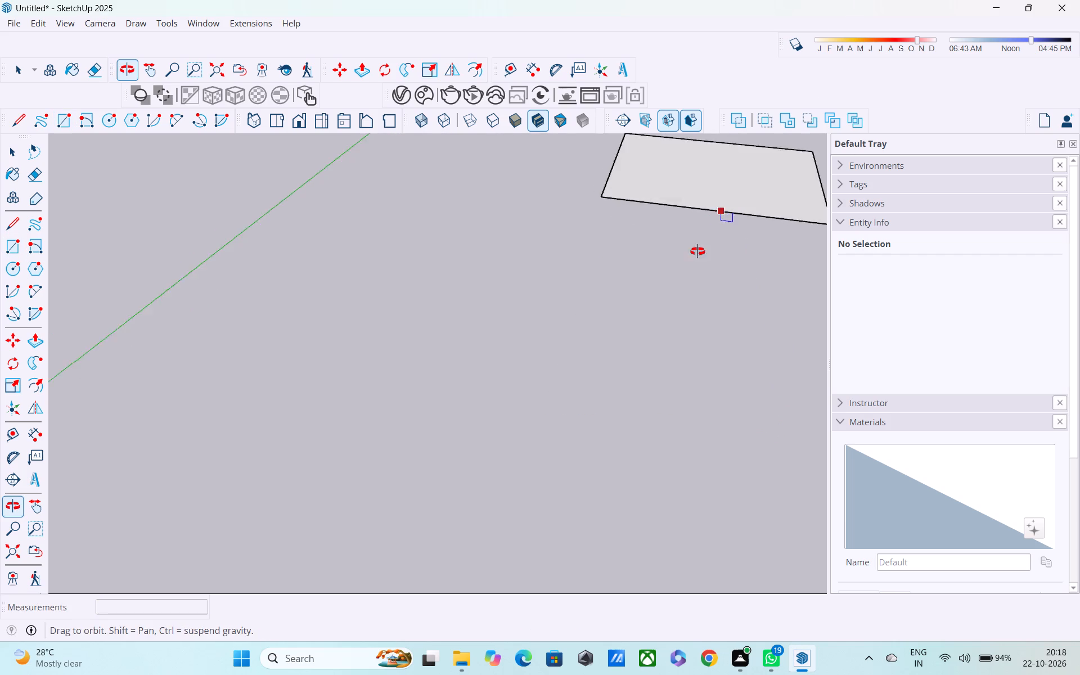
middle_click_drag(697, 251, 692, 303)
scroll(685, 297, "down", 4)
middle_click_drag(667, 273, 555, 329)
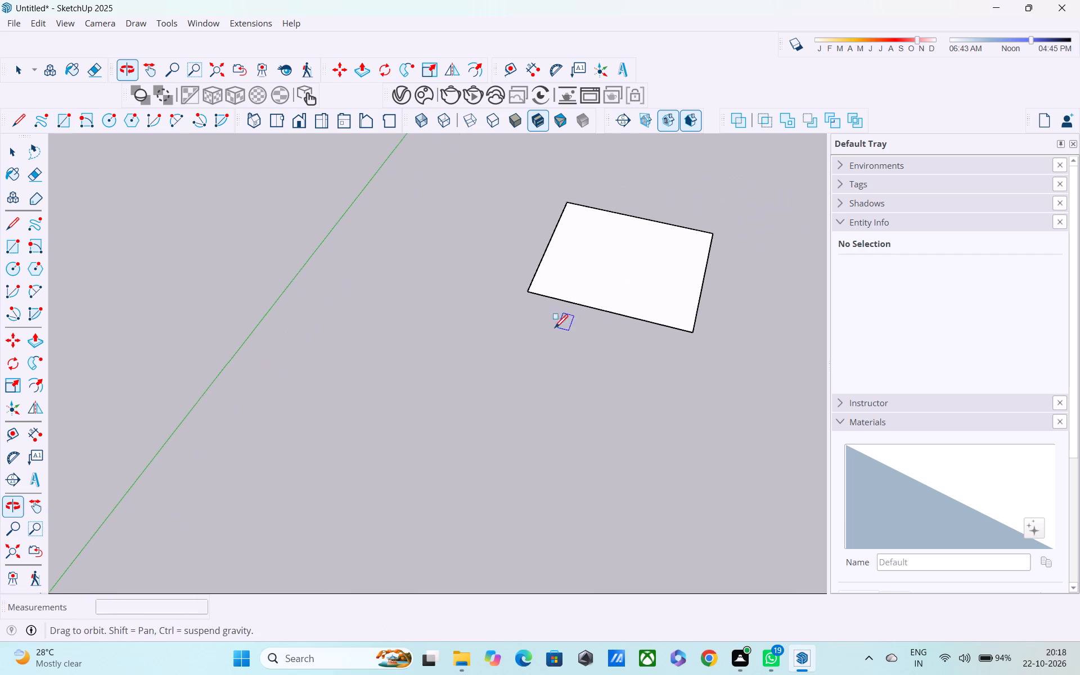
middle_click_drag(555, 329, 552, 332)
scroll(640, 267, "up", 4)
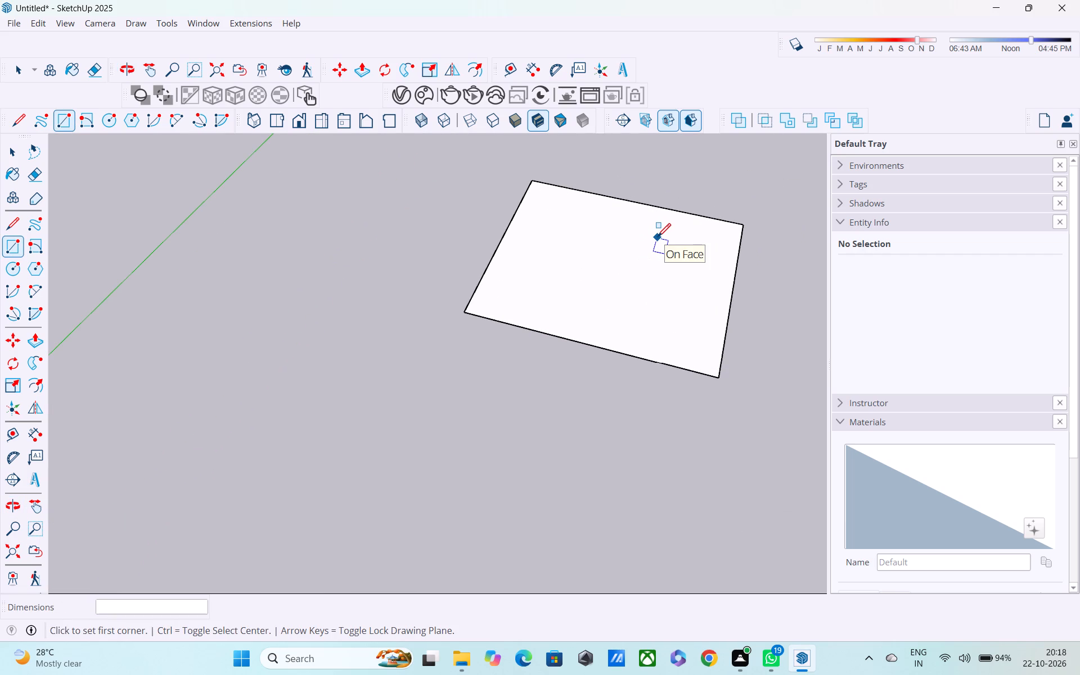
type("30'")
key("comma")
type("40'")
key("Return")
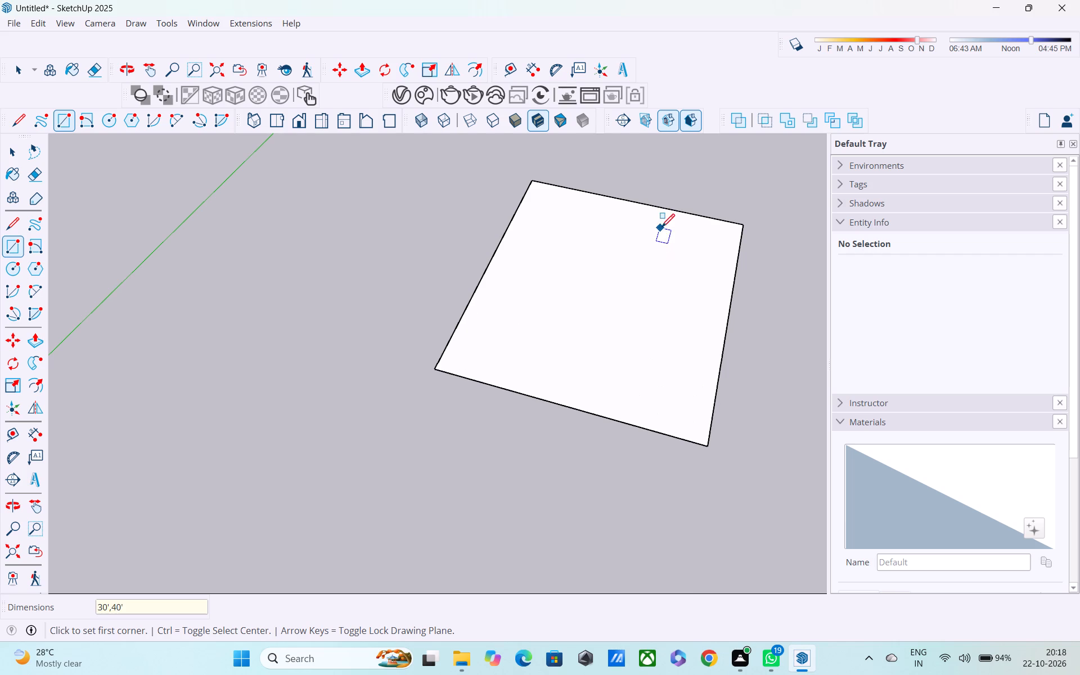
Place a guide line 9" inside the rectangle, parallel to the long edge nearest the green axis.
middle_click_drag(655, 287, 696, 279)
middle_click_drag(596, 304, 686, 350)
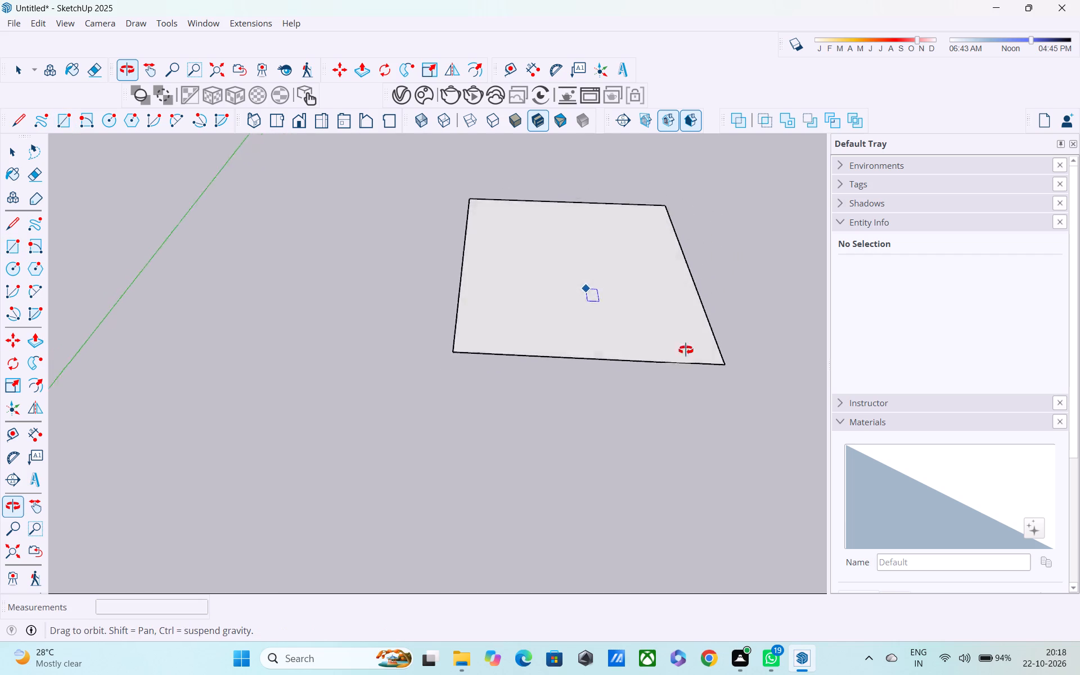
middle_click_drag(686, 350, 613, 330)
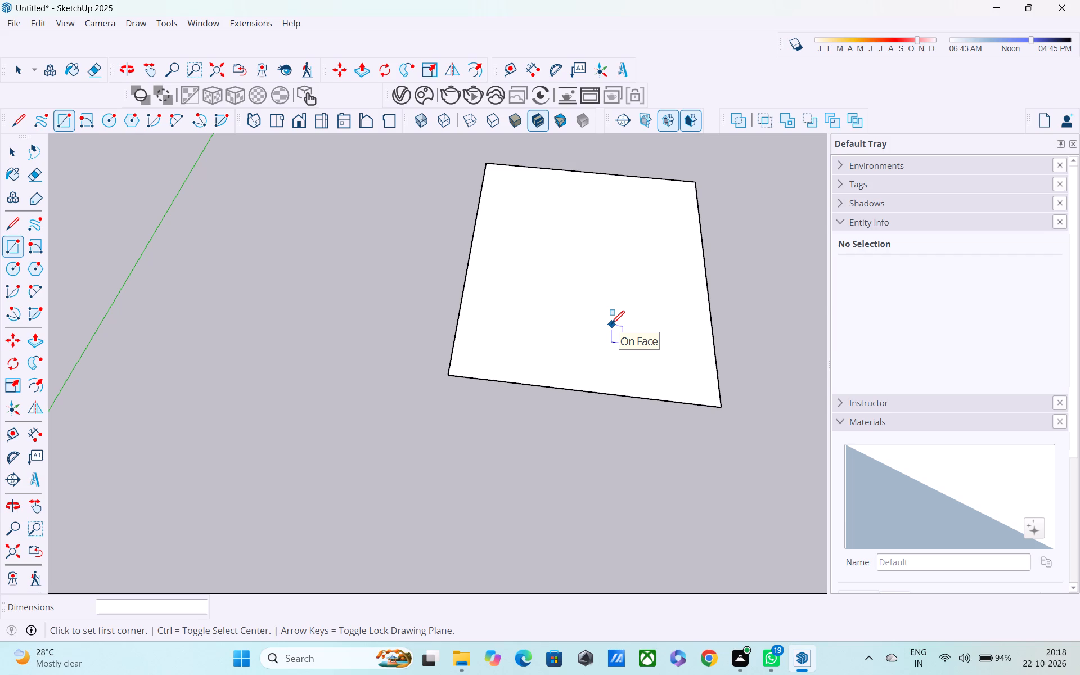
key("t")
left_click(469, 252)
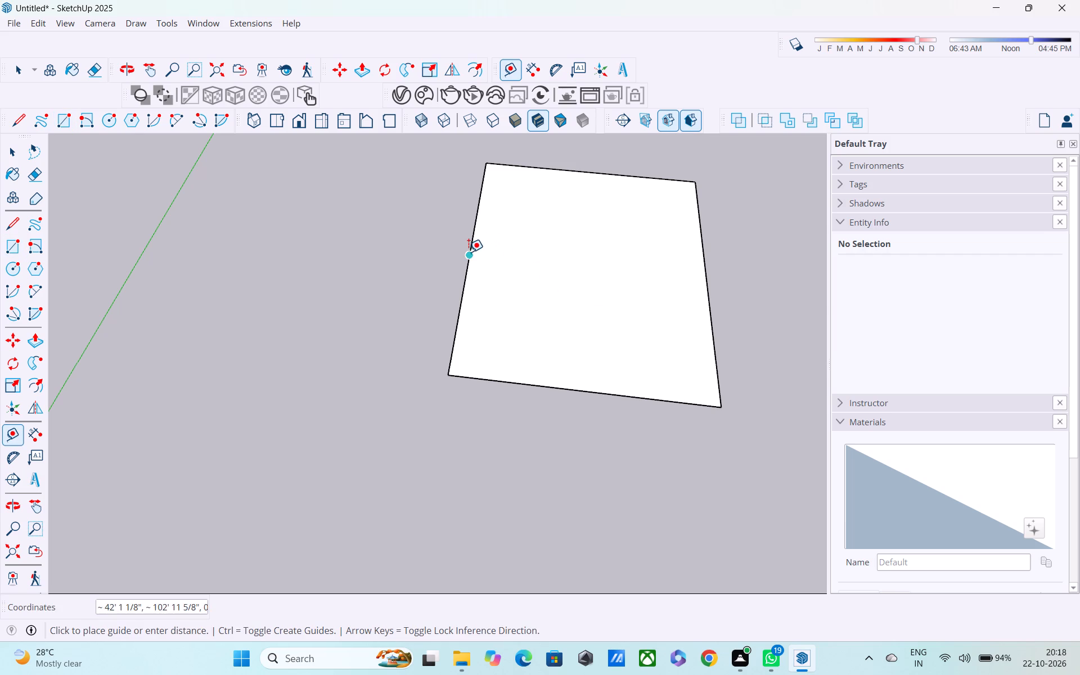
type("9\"")
key("Return")
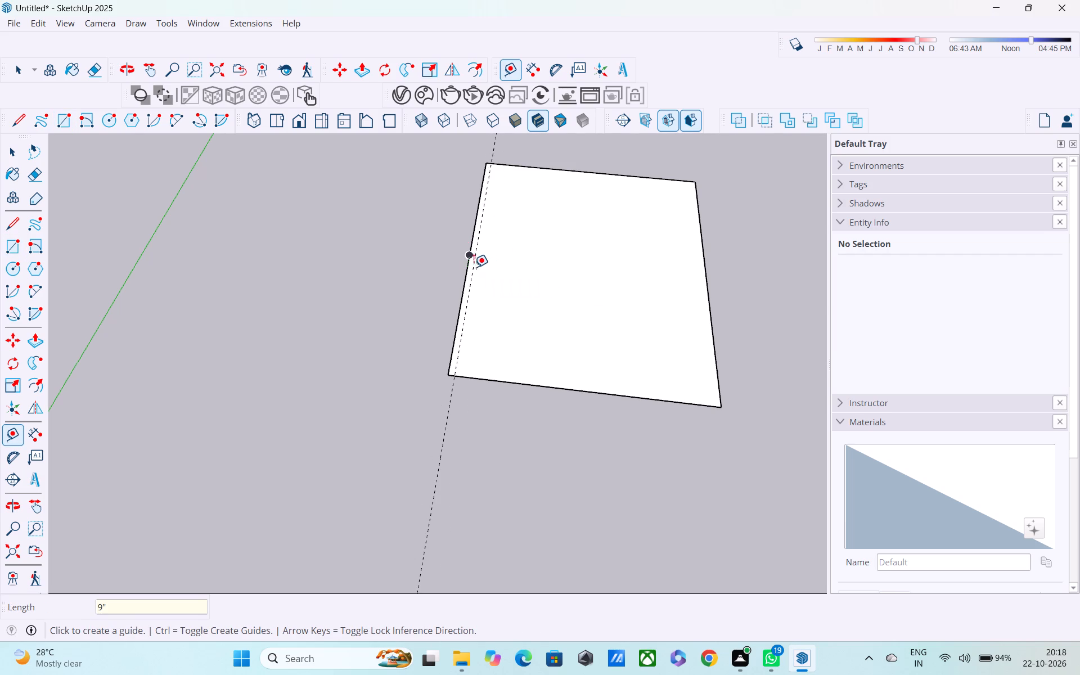
left_click(471, 273)
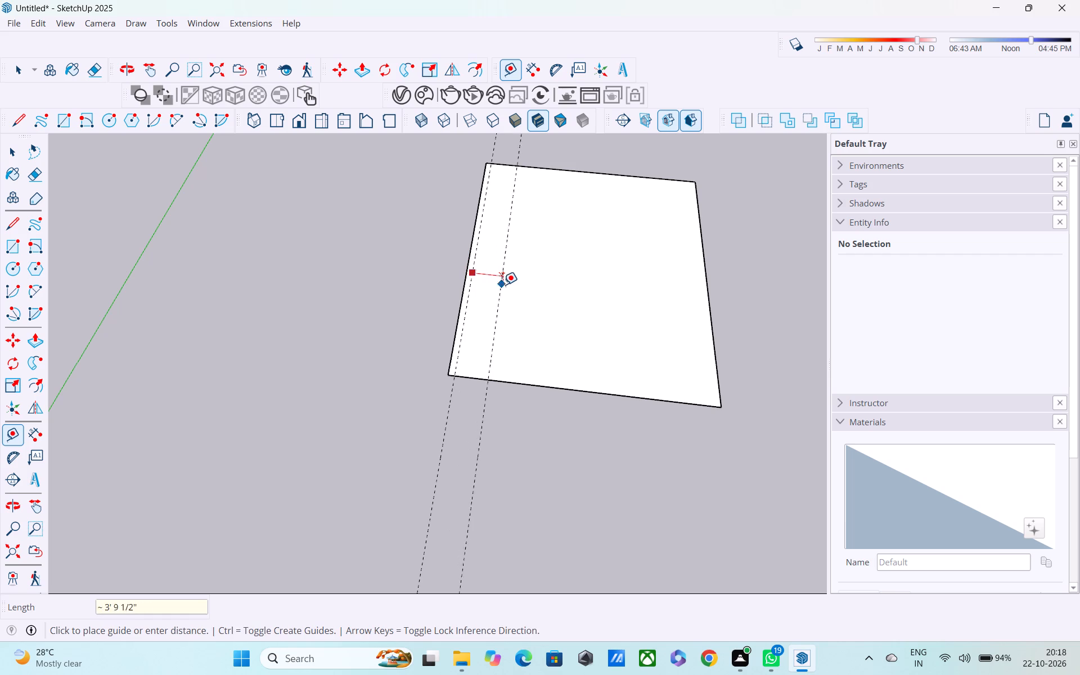
key("space")
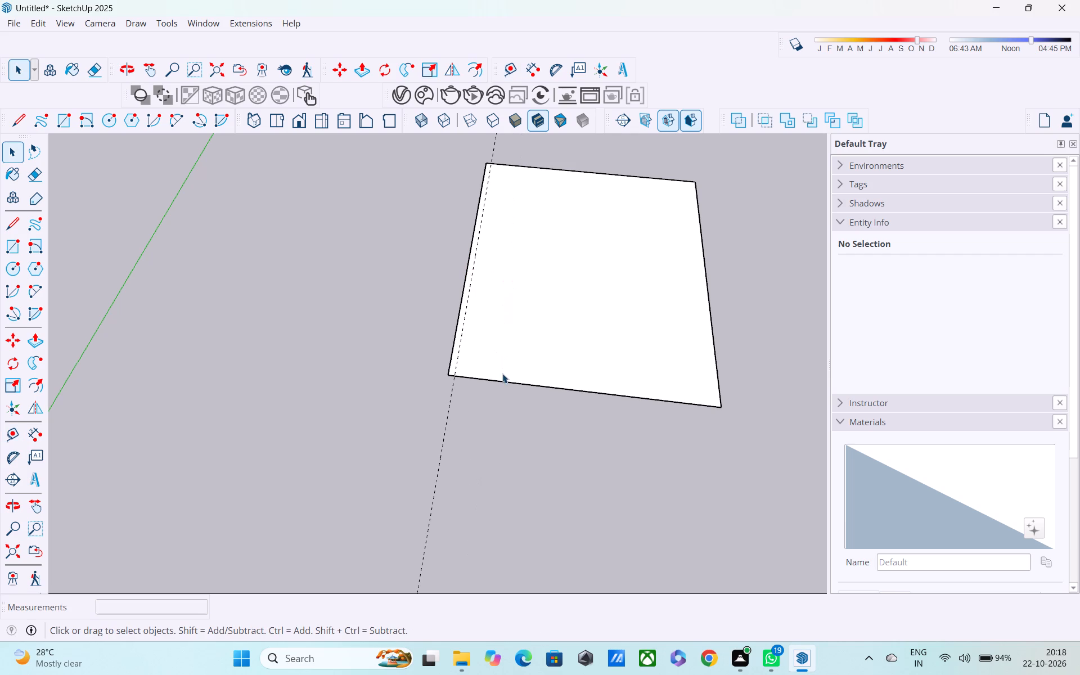
Place a guide line 15' in from the rectangle's near short edge, running across the face.
key("t")
left_click(501, 380)
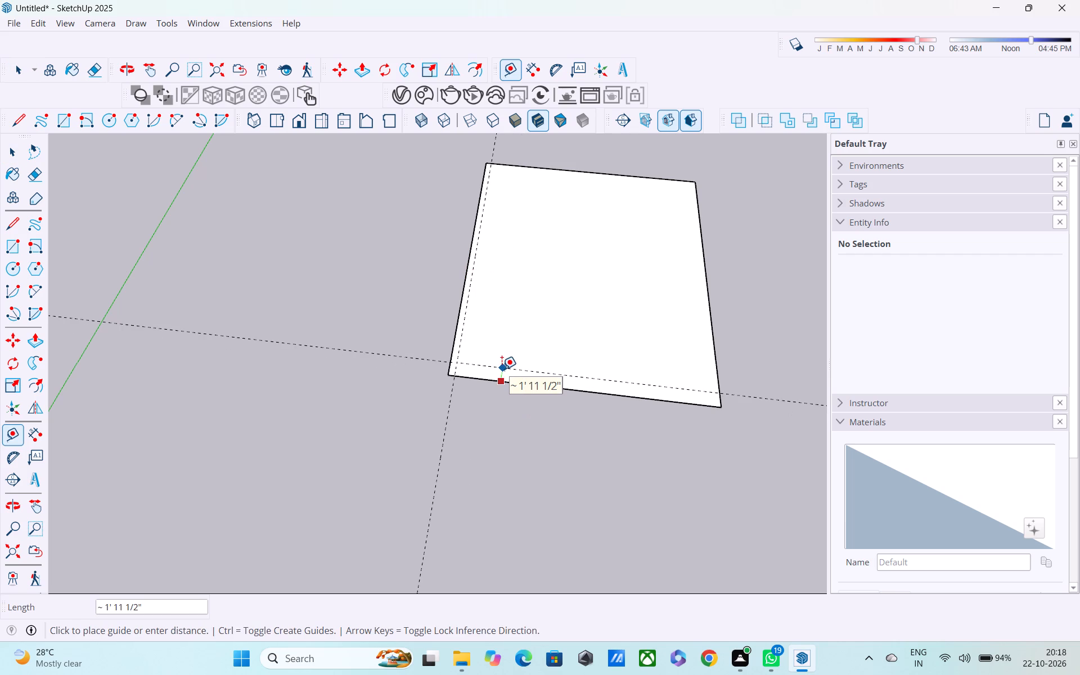
key("9")
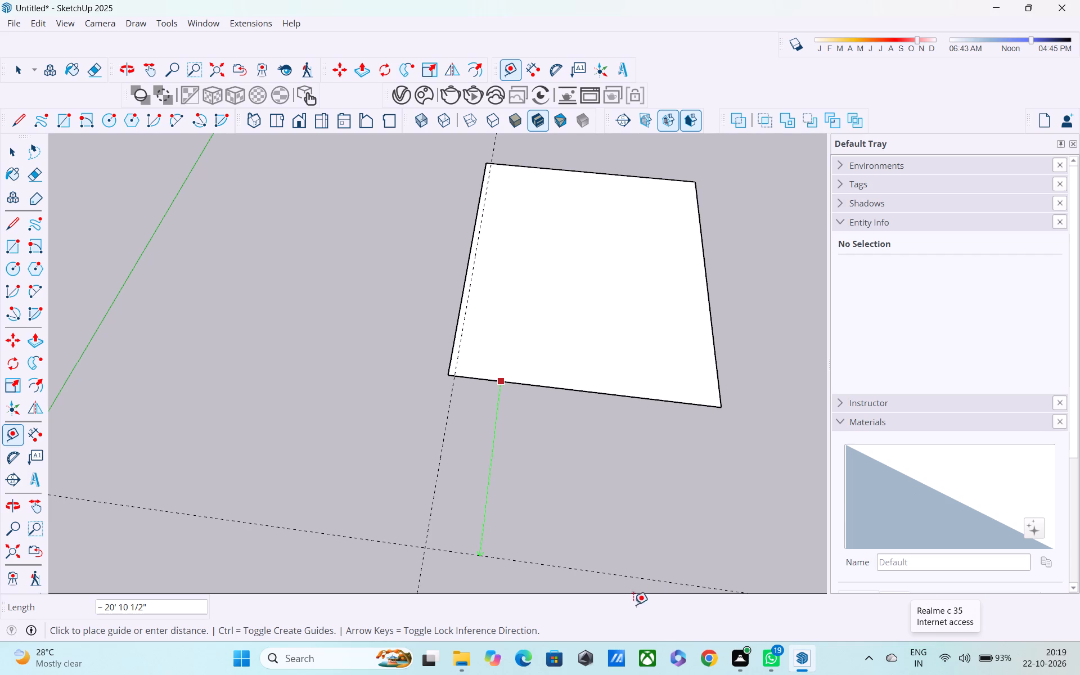
middle_click_drag(552, 381, 510, 439)
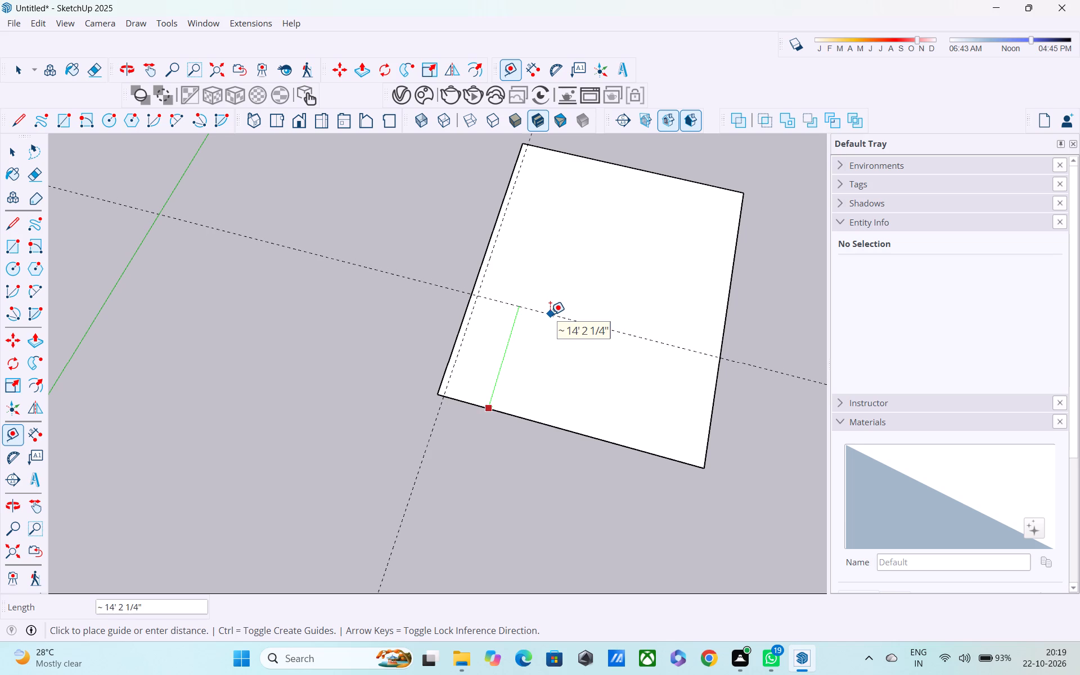
type("15'")
key("Return")
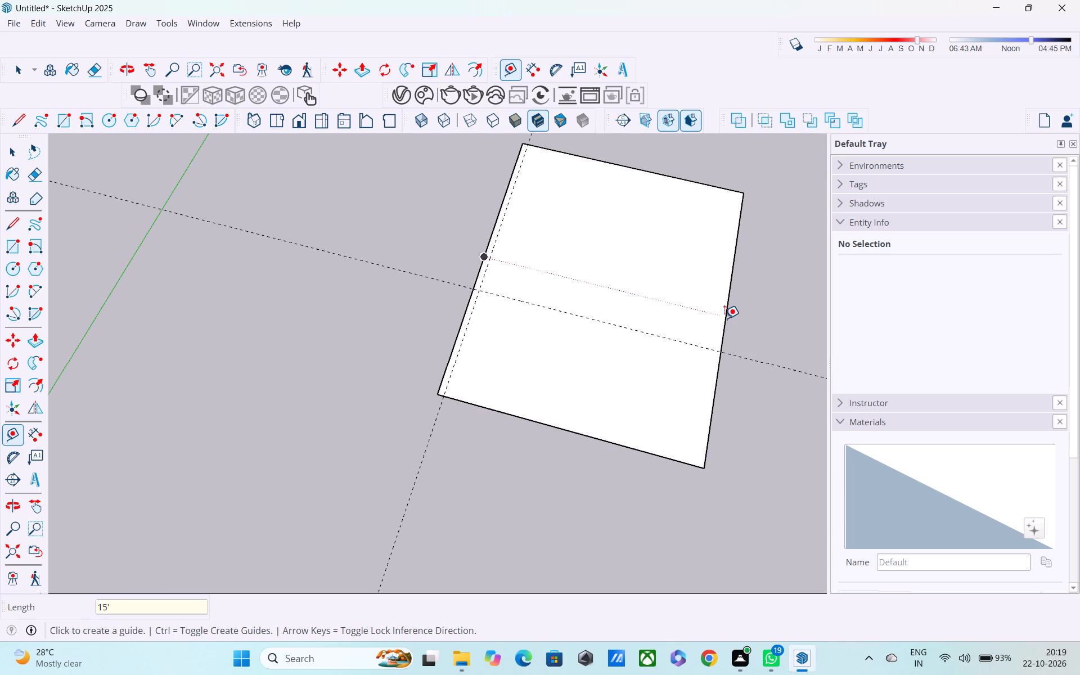
Place a guide line 9" inside the rectangle's long edge farther from the green axis.
left_click(722, 313)
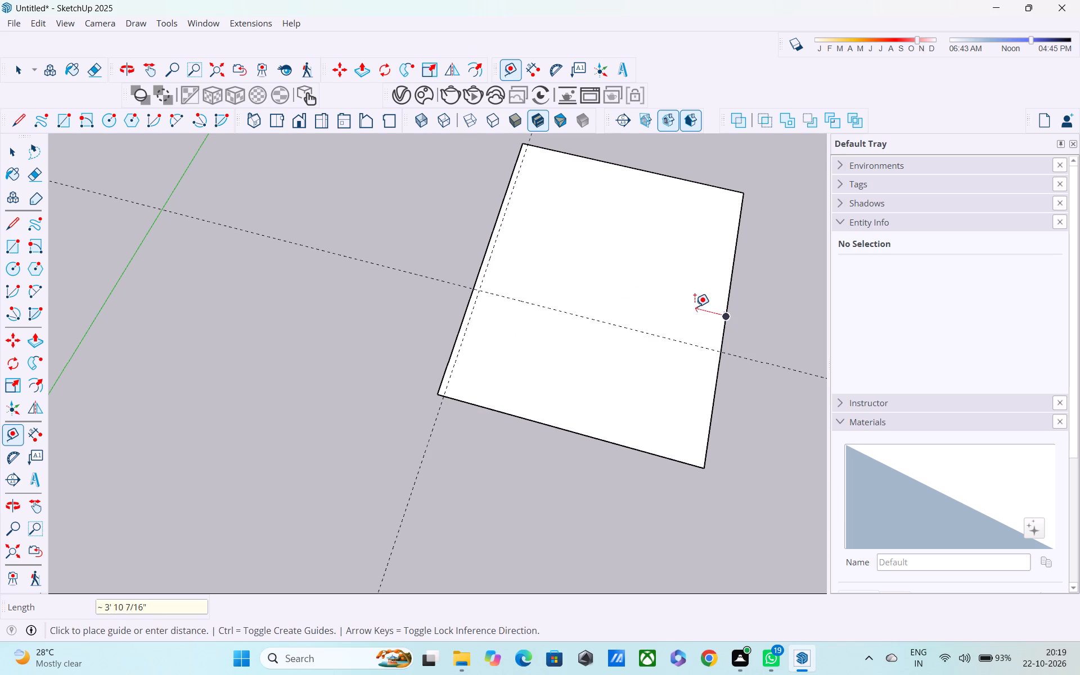
key("Escape")
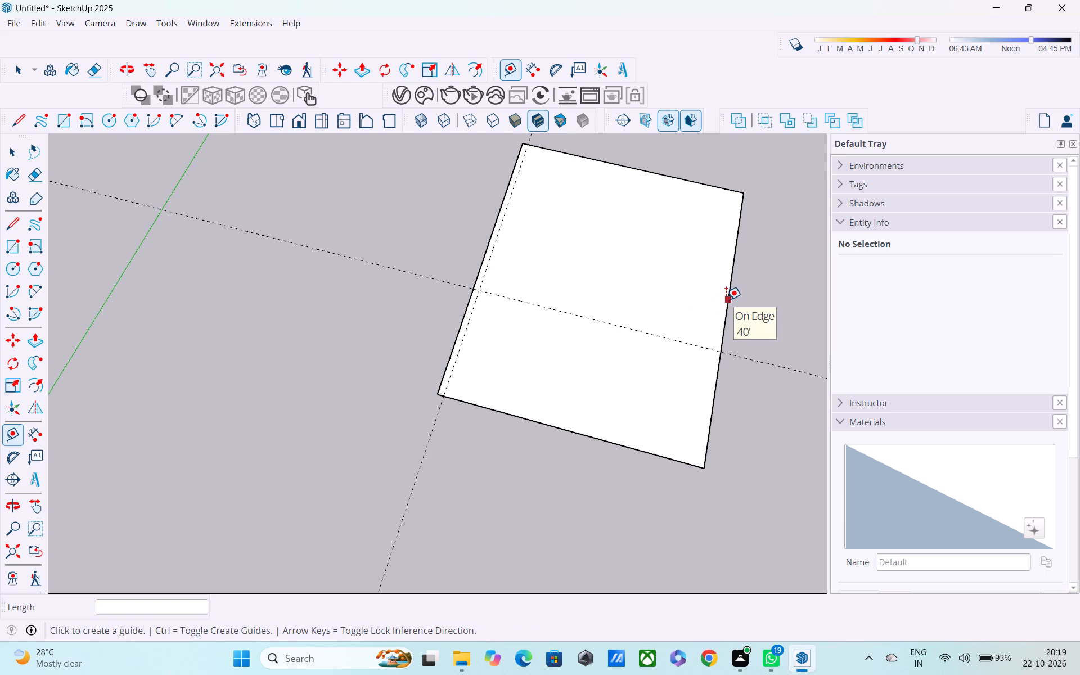
left_click(726, 300)
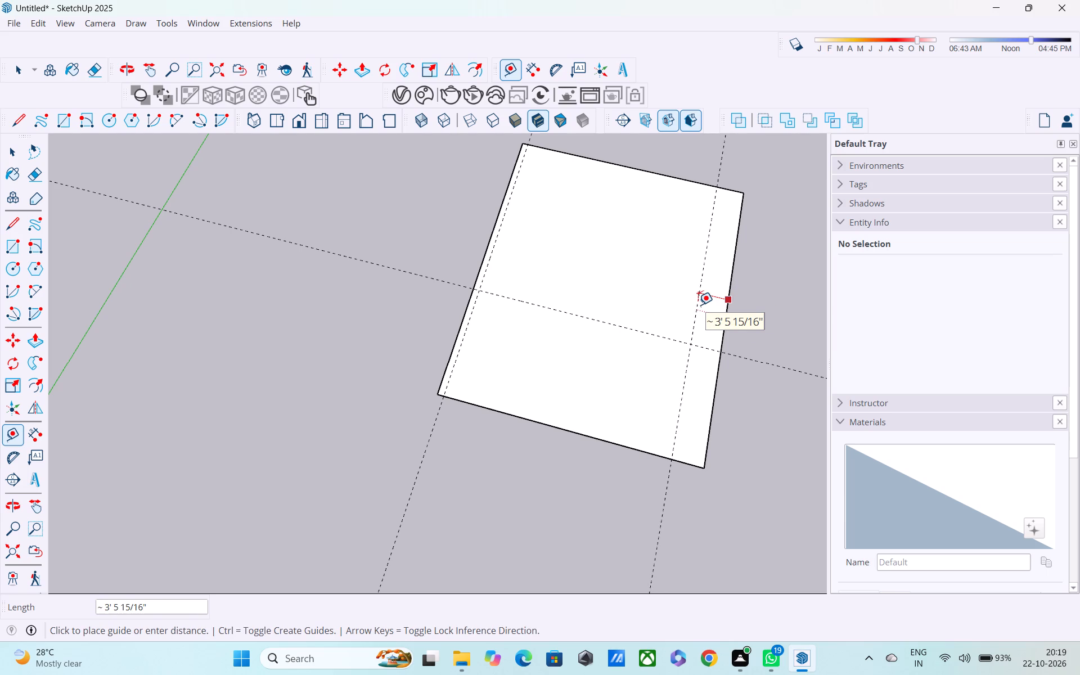
key("9")
key("shift+quotedbl")
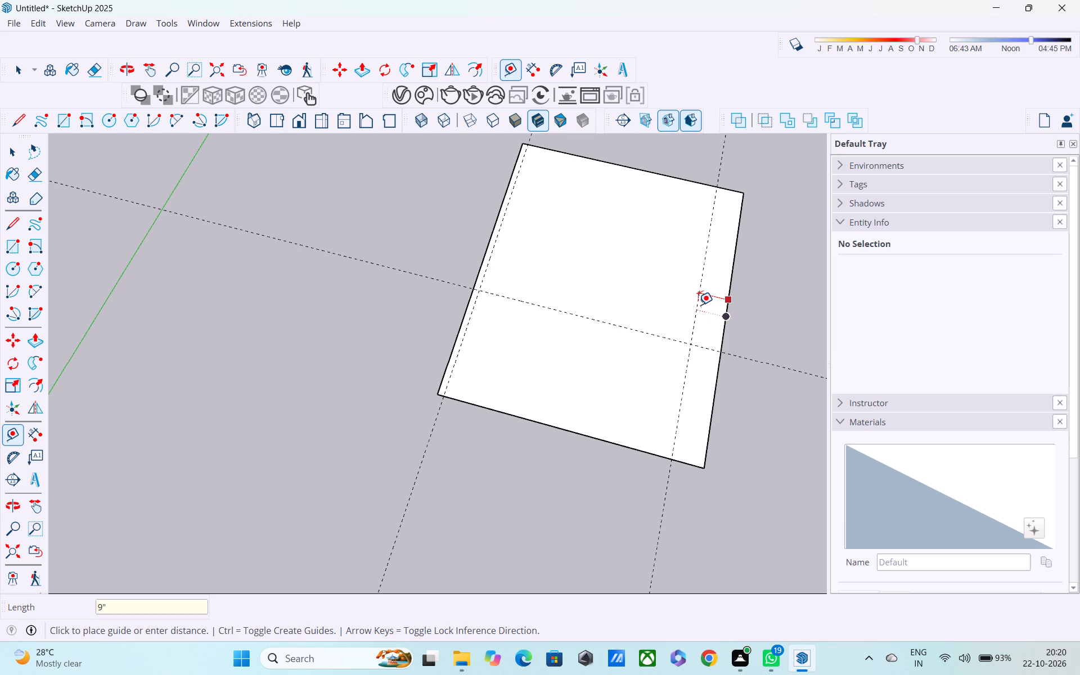
key("Return")
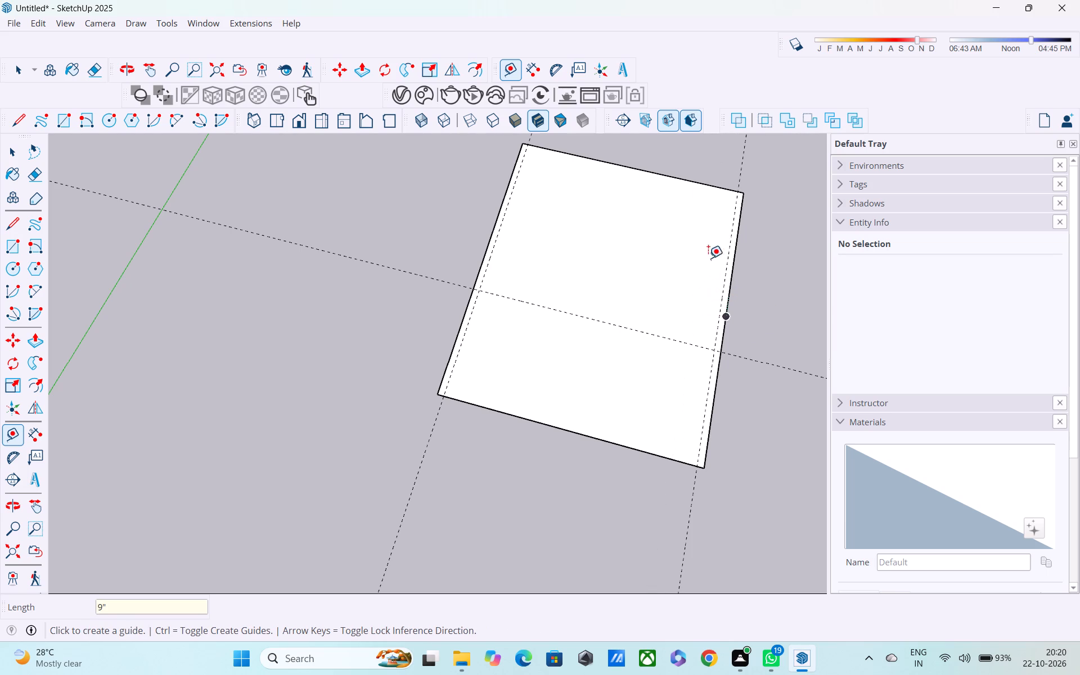
Offset a second guide 9" from the cross guide, toward the rectangle's far short edge.
left_click(574, 316)
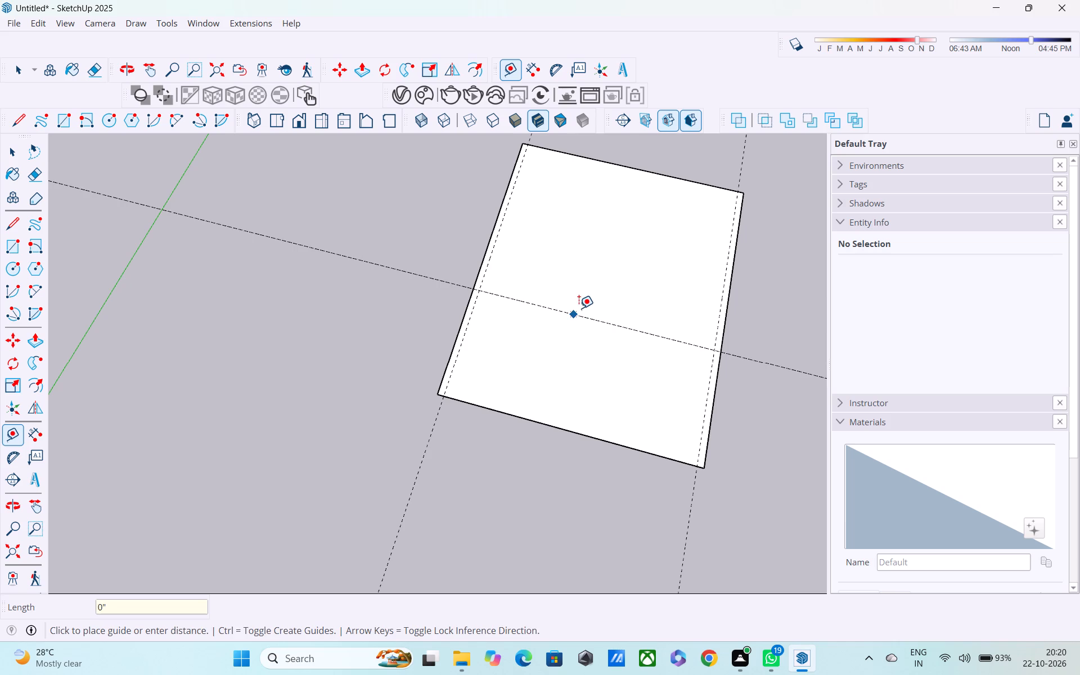
type("9\"")
key("Return")
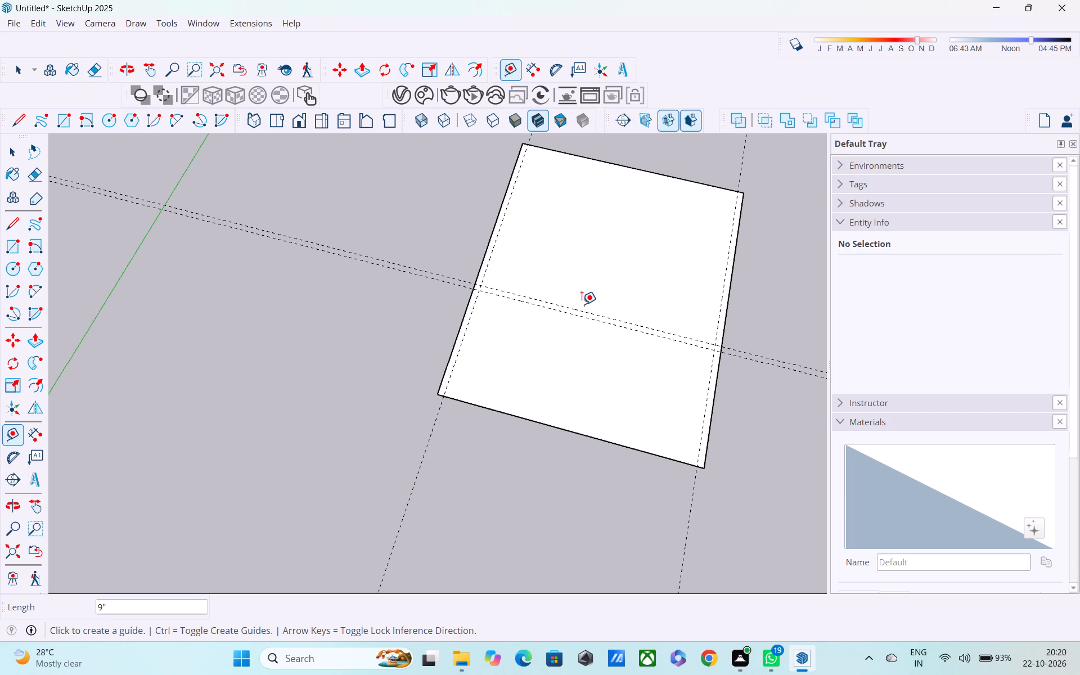
Place a guide line 9" inside the rectangle's far short edge.
middle_click_drag(667, 182, 611, 213)
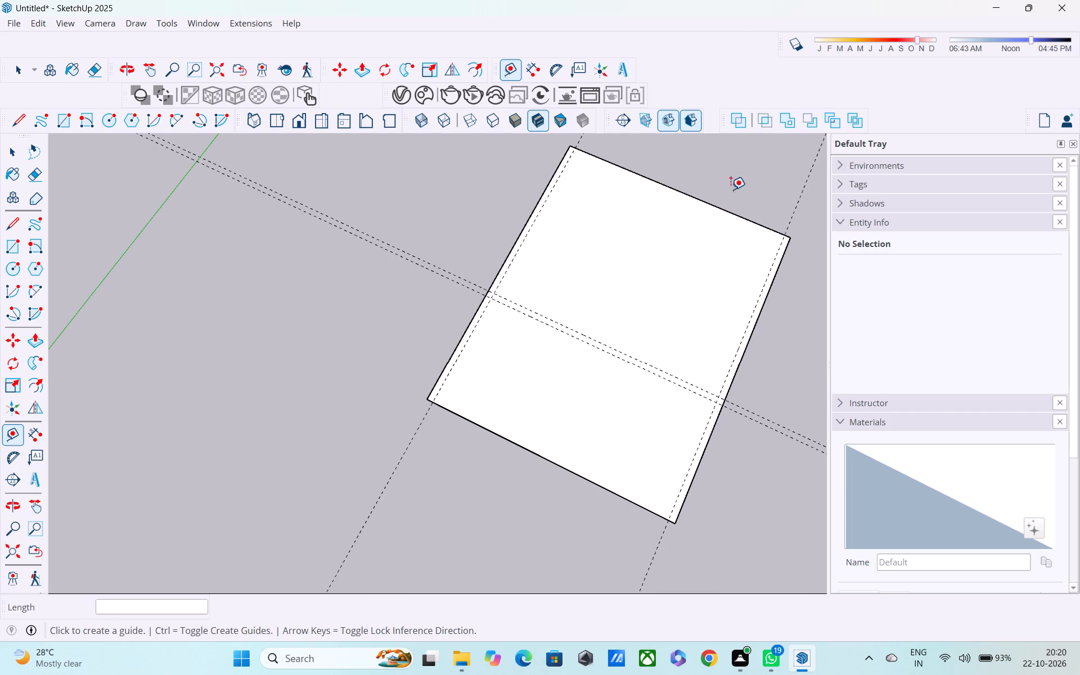
left_click(710, 199)
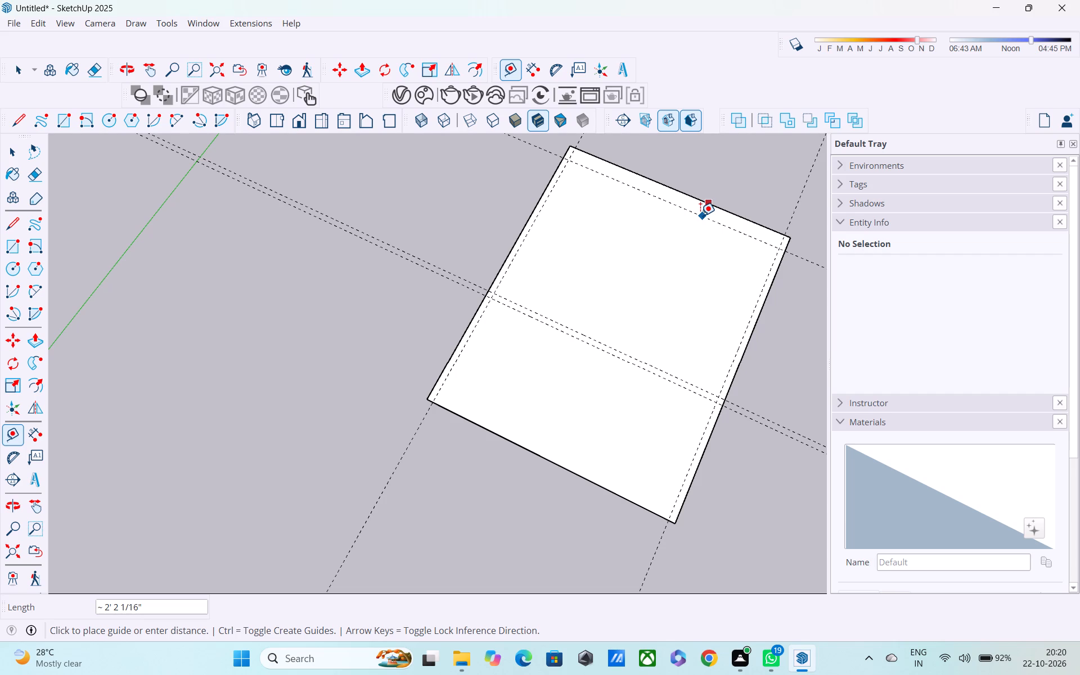
type("9\"")
key("Return")
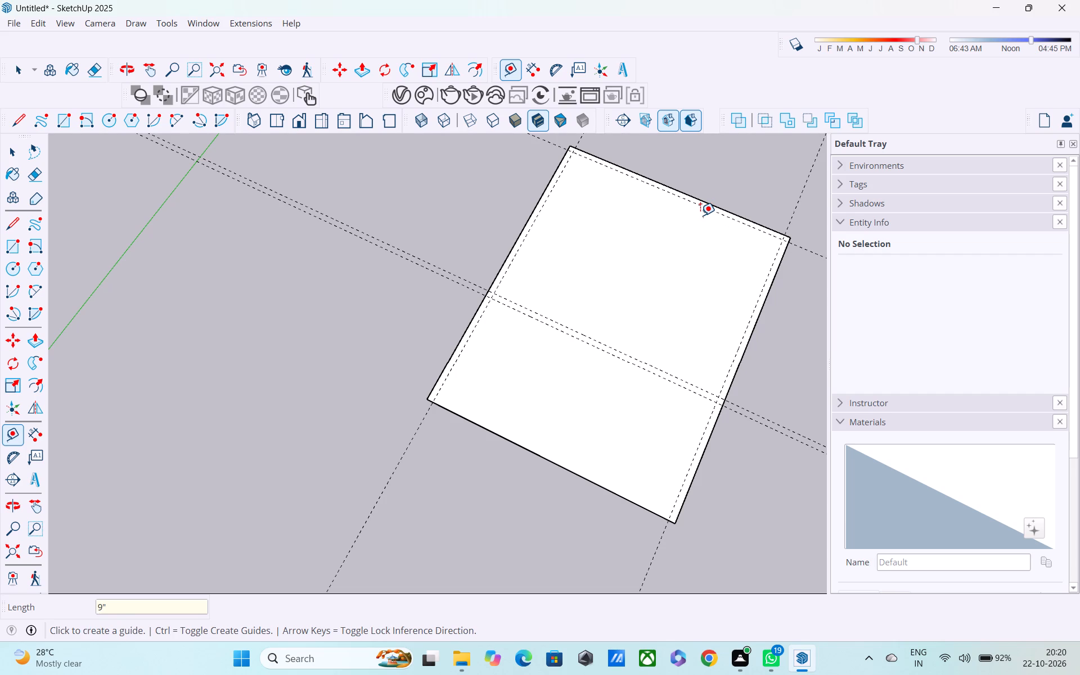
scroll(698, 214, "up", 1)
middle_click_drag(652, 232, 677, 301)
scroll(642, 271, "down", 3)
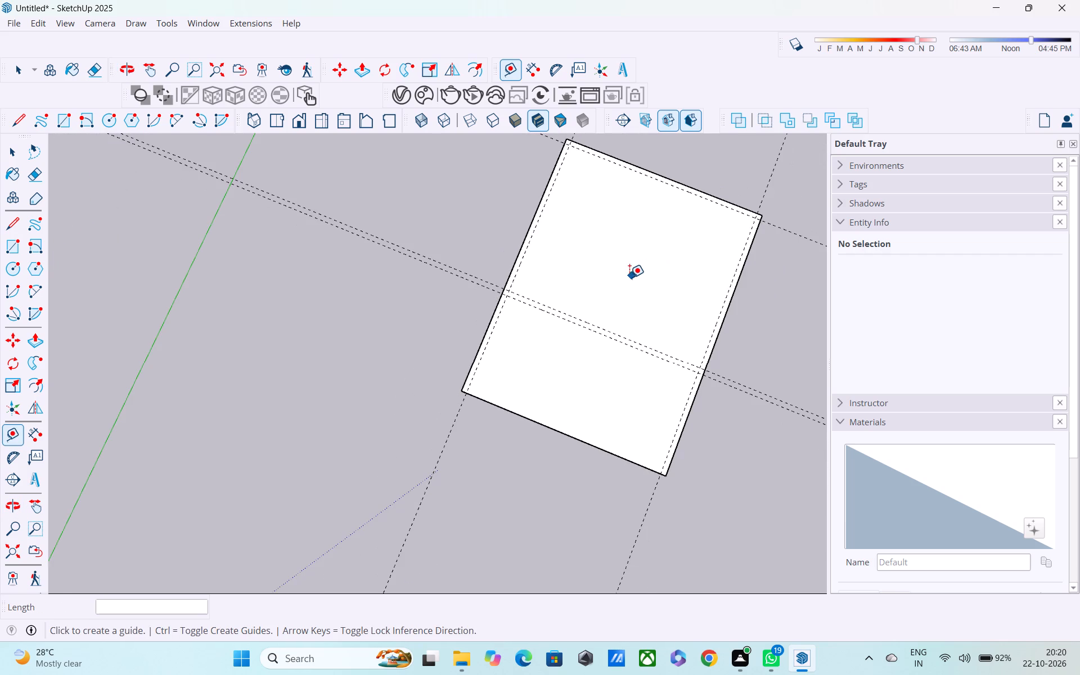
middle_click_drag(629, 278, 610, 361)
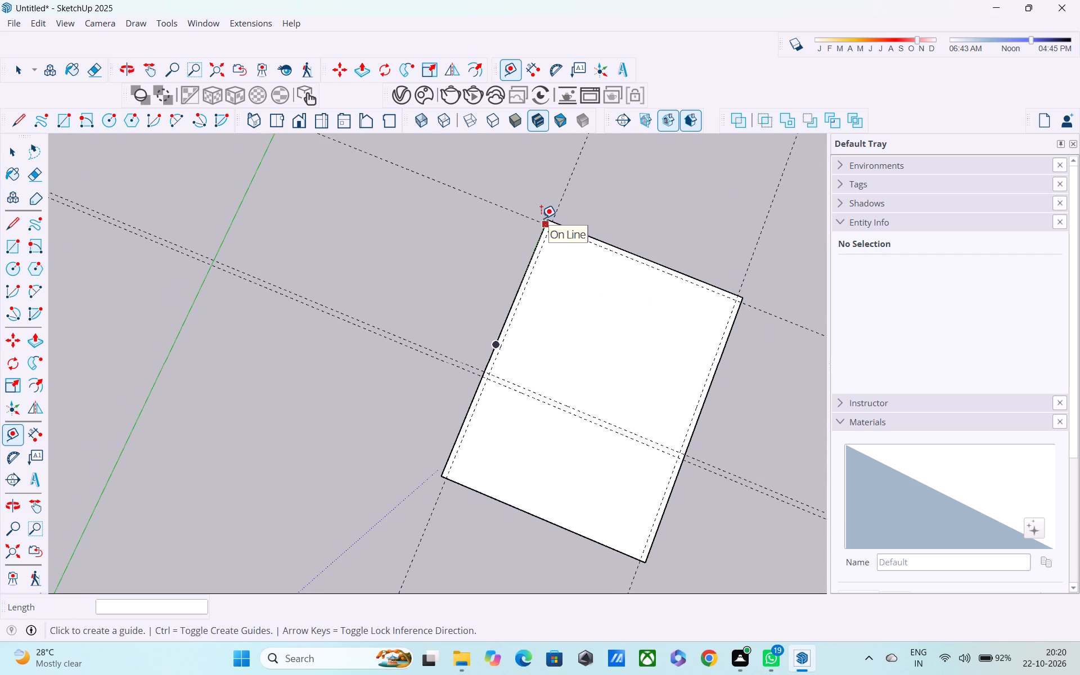
Draw a rectangle from the floor's far outer corner to where the 15' cross guide meets the opposite long edge.
key("r")
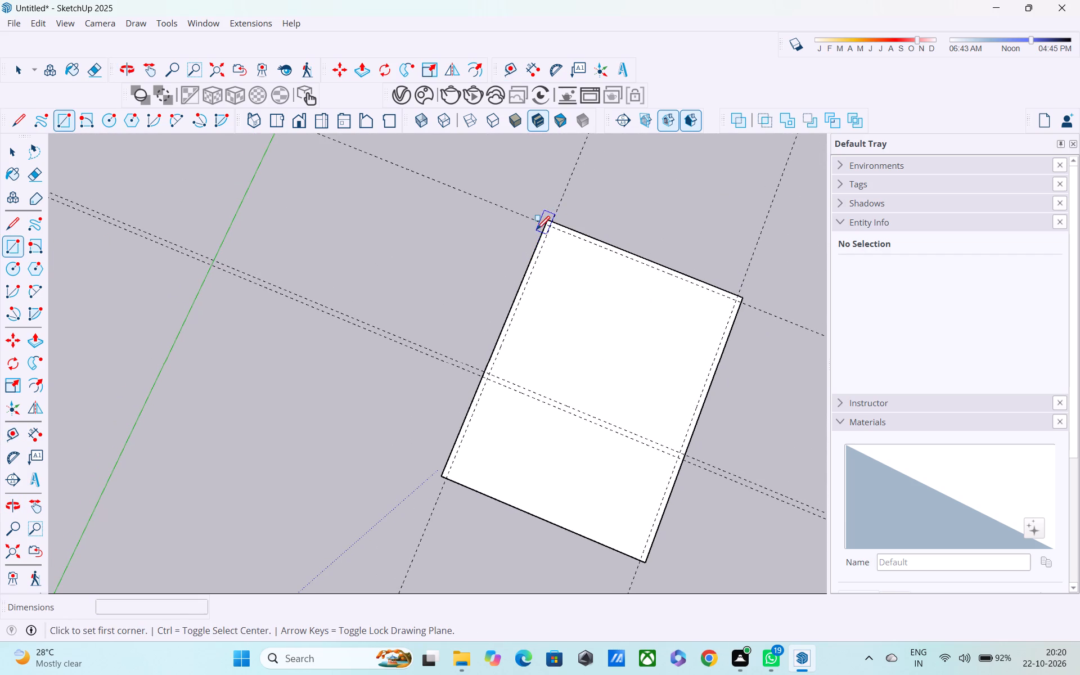
middle_click_drag(535, 245, 533, 327)
scroll(551, 218, "up", 3)
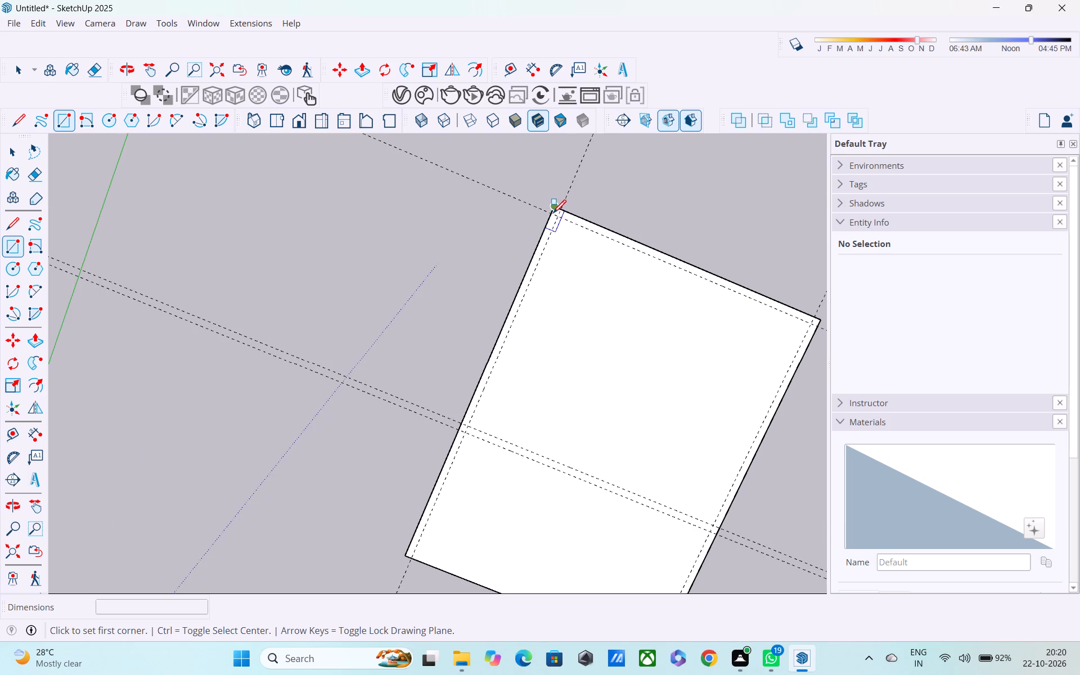
left_click(554, 210)
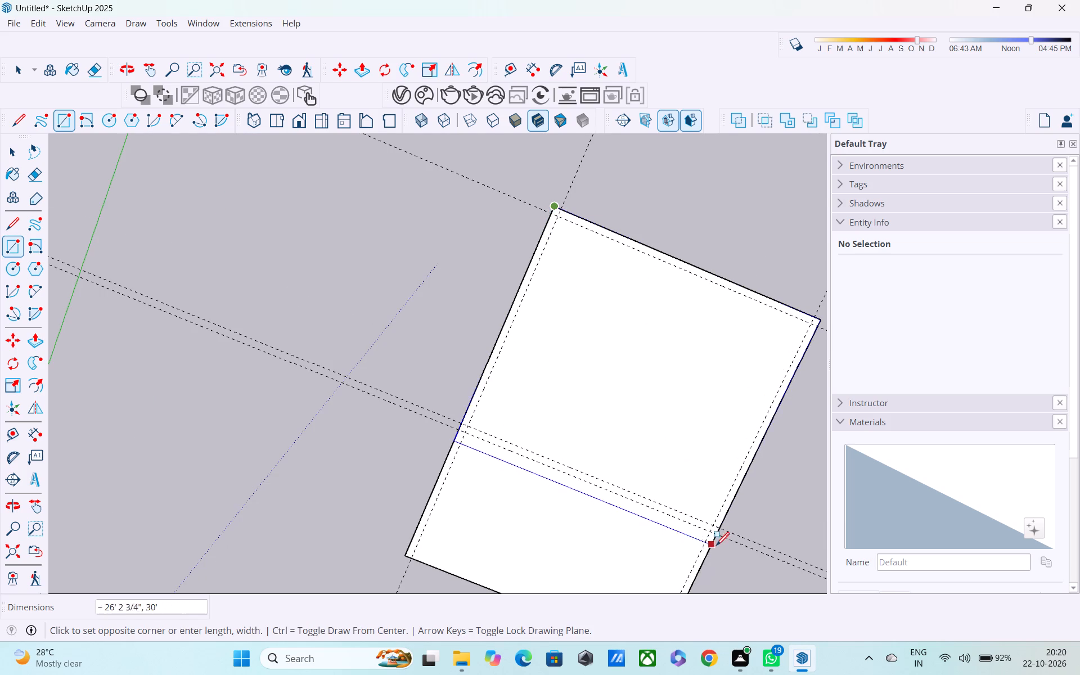
left_click(716, 538)
middle_click_drag(705, 499, 698, 481)
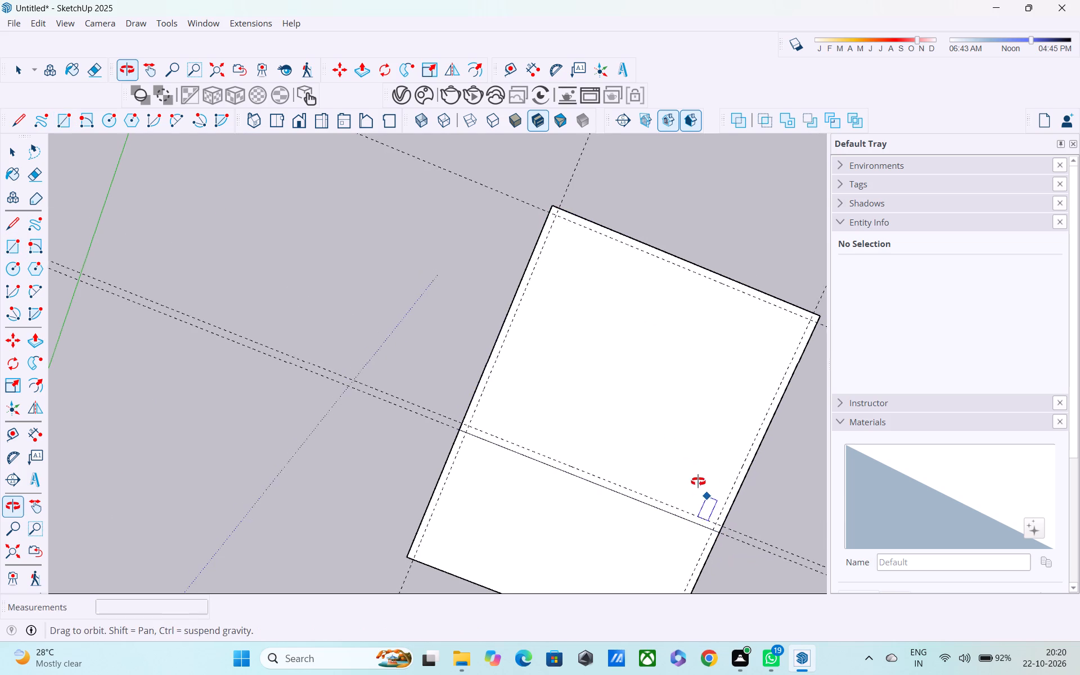
middle_click_drag(698, 481, 690, 455)
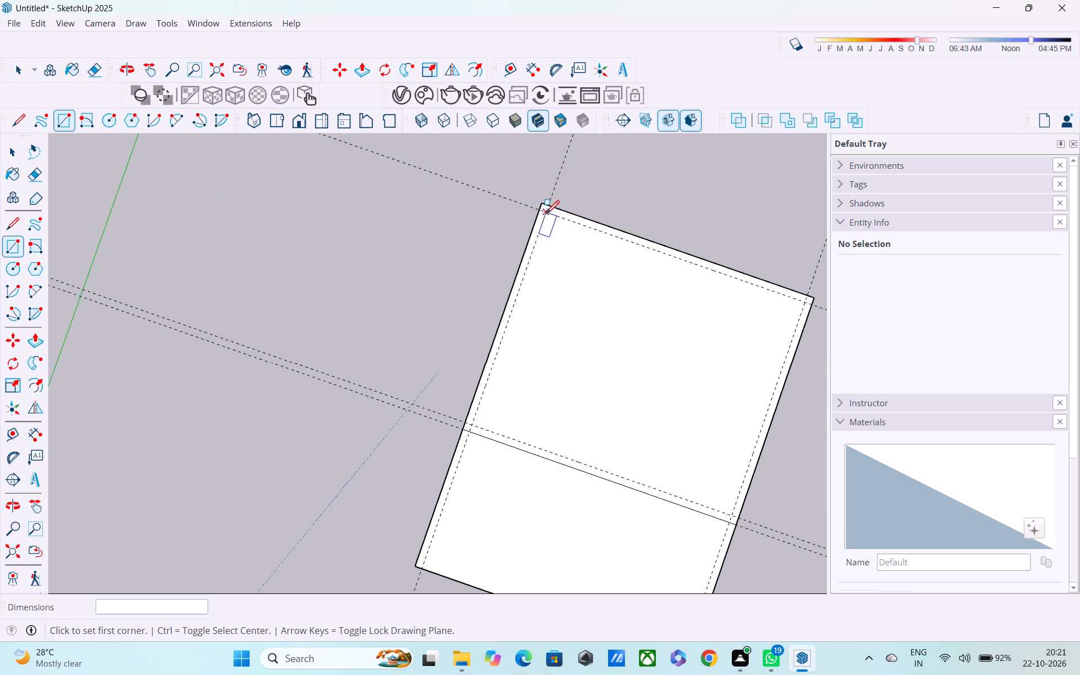
Draw an inner rectangle of 28' 6" by 23' 6" between the guide intersections 9" inside the outer rectangle.
left_click(546, 215)
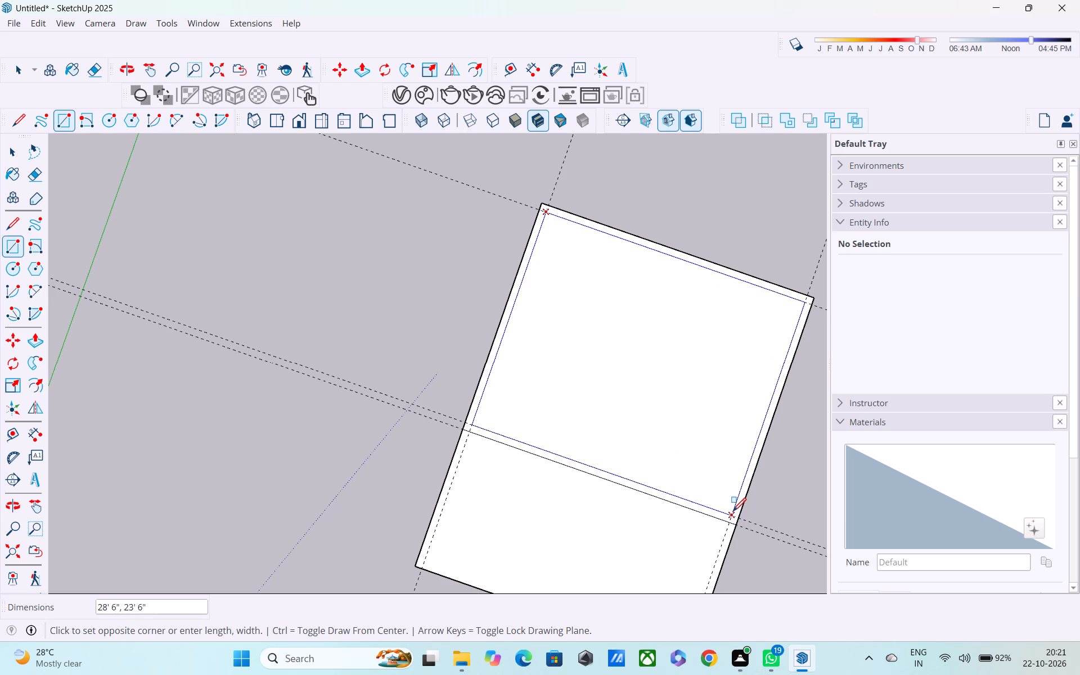
left_click(733, 513)
Delete all the guide lines: the two cross guides, the far short-edge guide and both long-edge guides.
middle_click_drag(709, 498, 709, 345)
scroll(709, 337, "down", 7)
key("n")
key("space")
left_click_drag(439, 286, 332, 407)
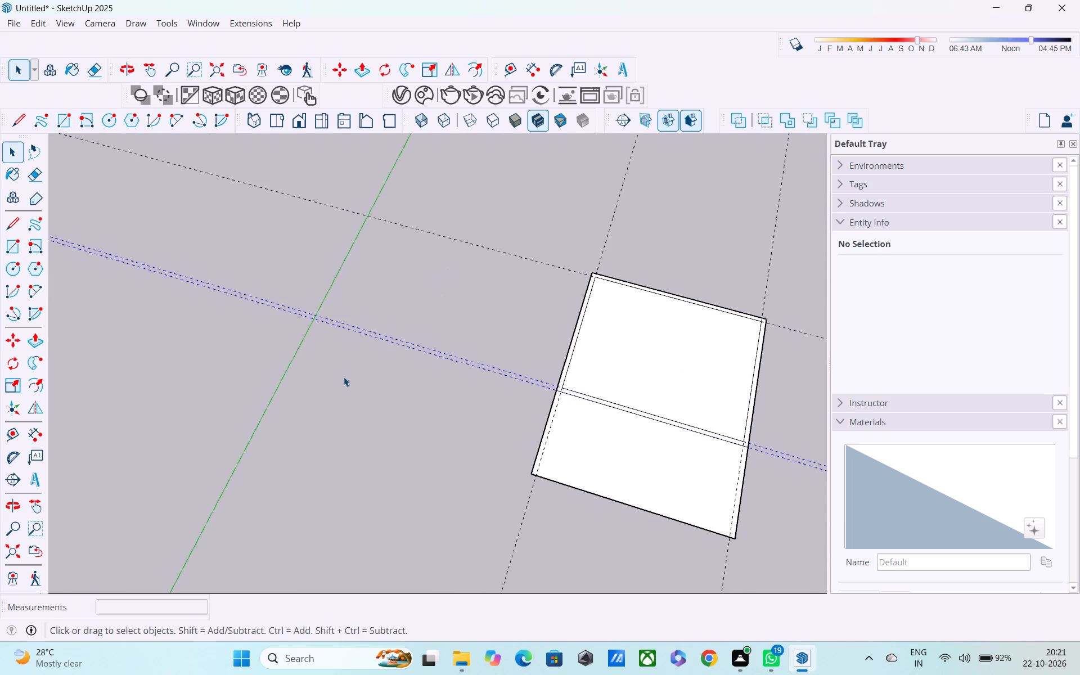
key("Delete")
left_click_drag(519, 193, 381, 332)
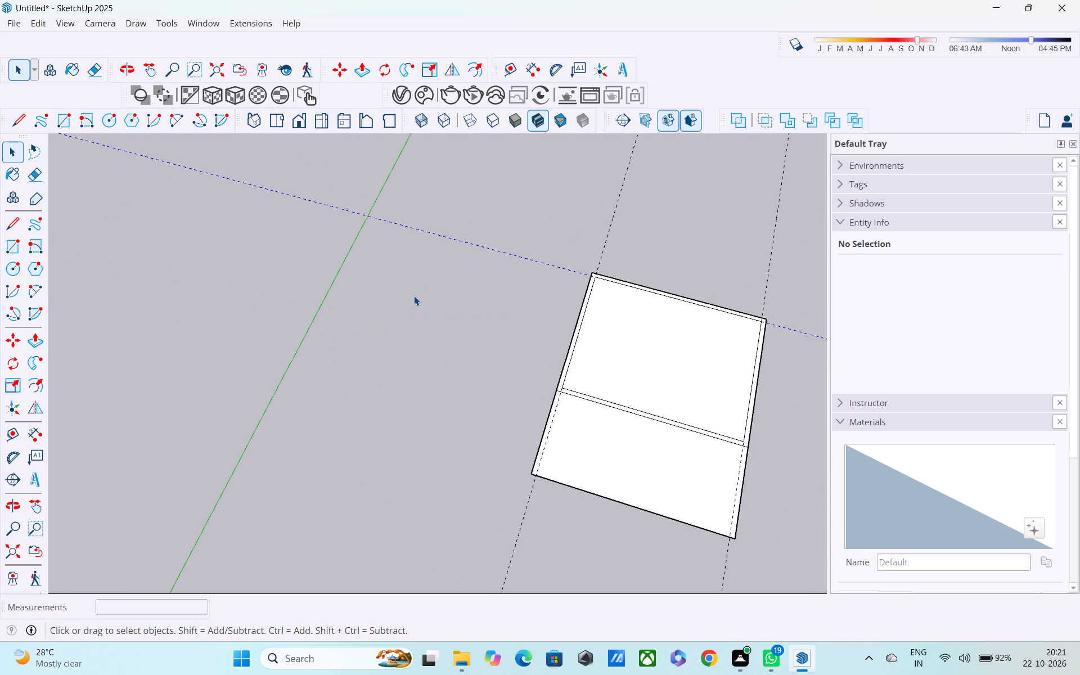
key("Delete")
left_click_drag(793, 261, 668, 214)
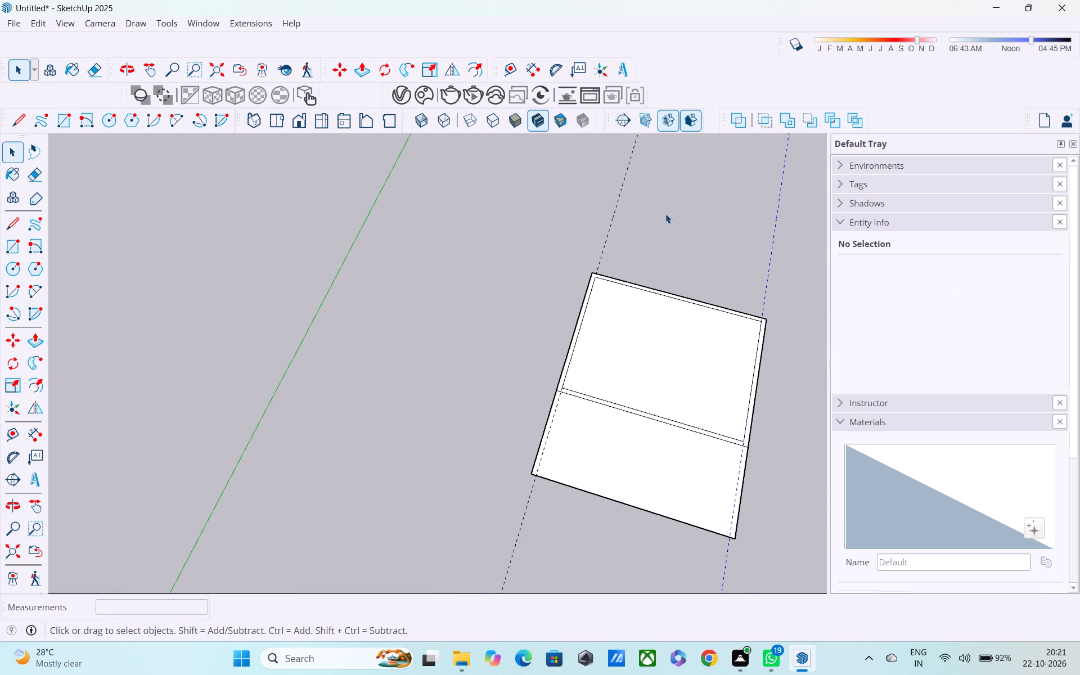
key("Delete")
left_click_drag(633, 197, 481, 209)
left_click_drag(650, 224, 529, 204)
key("Delete")
left_click(516, 203)
Push/Pull the 9" wall outline face up to a height of 10'.
scroll(520, 209, "down", 3)
middle_click_drag(533, 263, 549, 229)
scroll(551, 340, "up", 7)
key("p")
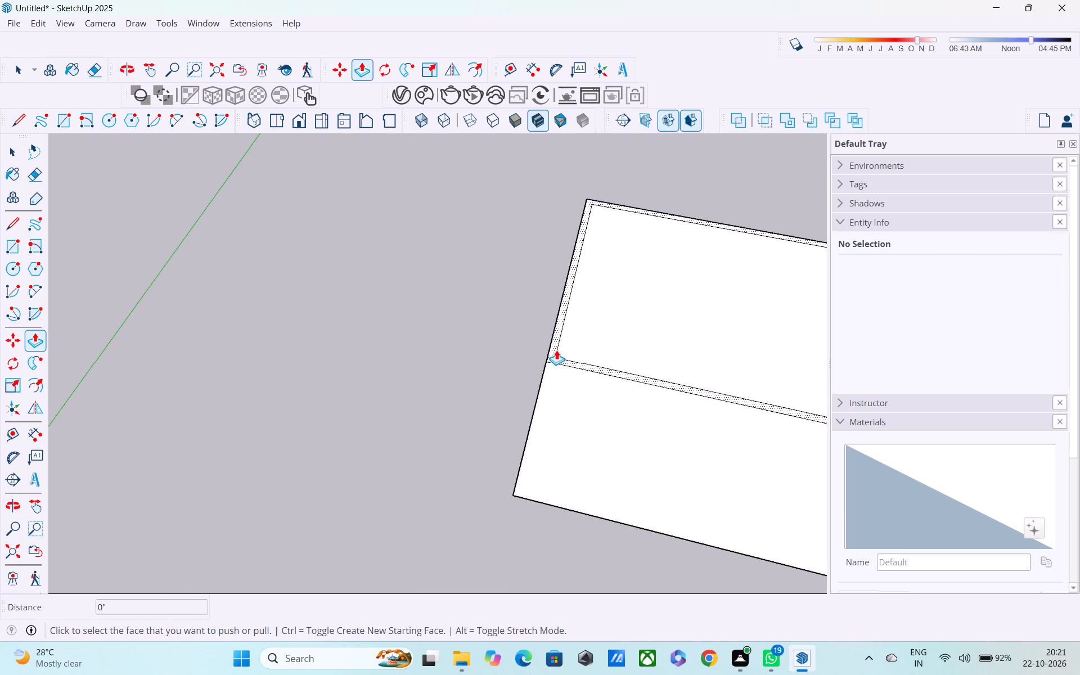
scroll(555, 353, "up", 3)
left_click(554, 354)
scroll(564, 313, "down", 3)
middle_click_drag(564, 305, 559, 269)
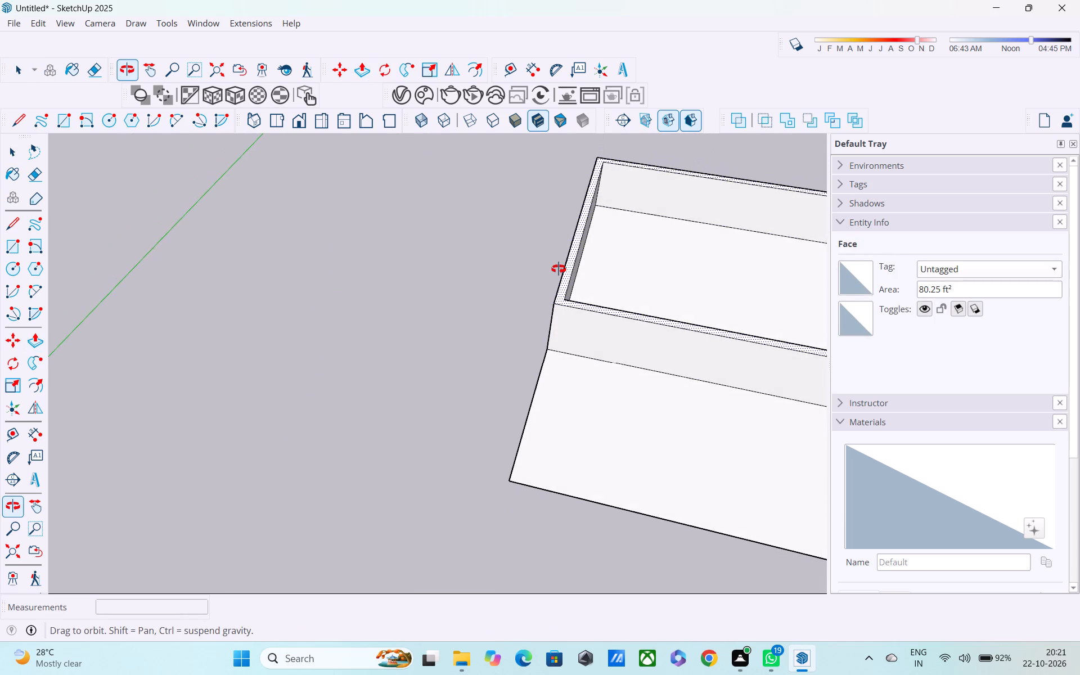
middle_click_drag(559, 269, 394, 251)
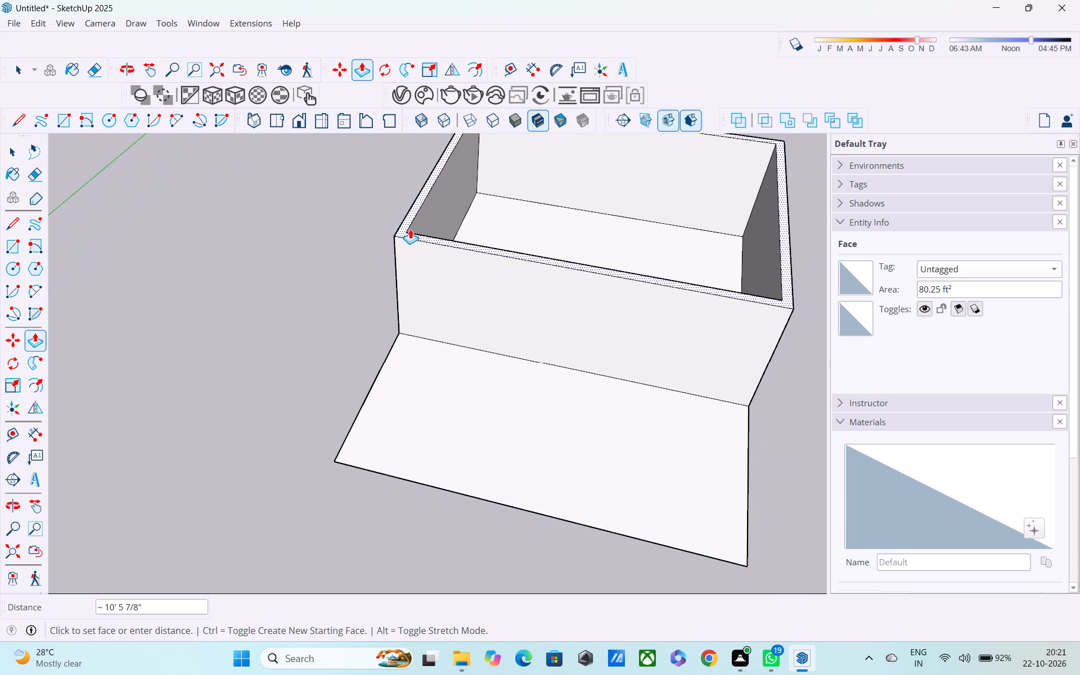
type("10'")
key("Return")
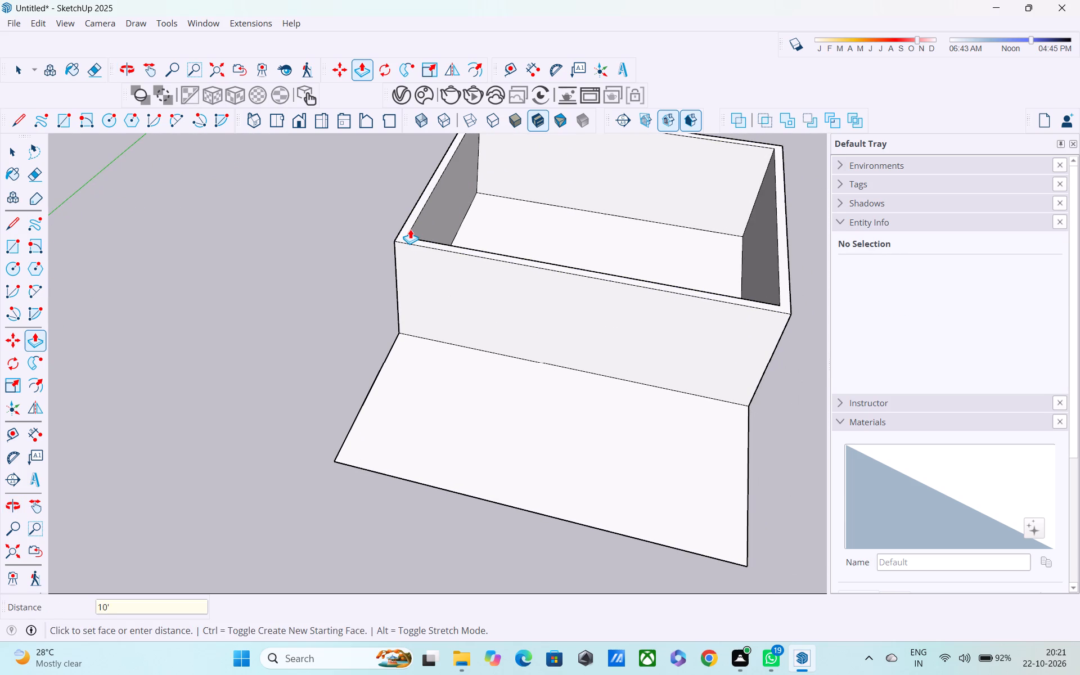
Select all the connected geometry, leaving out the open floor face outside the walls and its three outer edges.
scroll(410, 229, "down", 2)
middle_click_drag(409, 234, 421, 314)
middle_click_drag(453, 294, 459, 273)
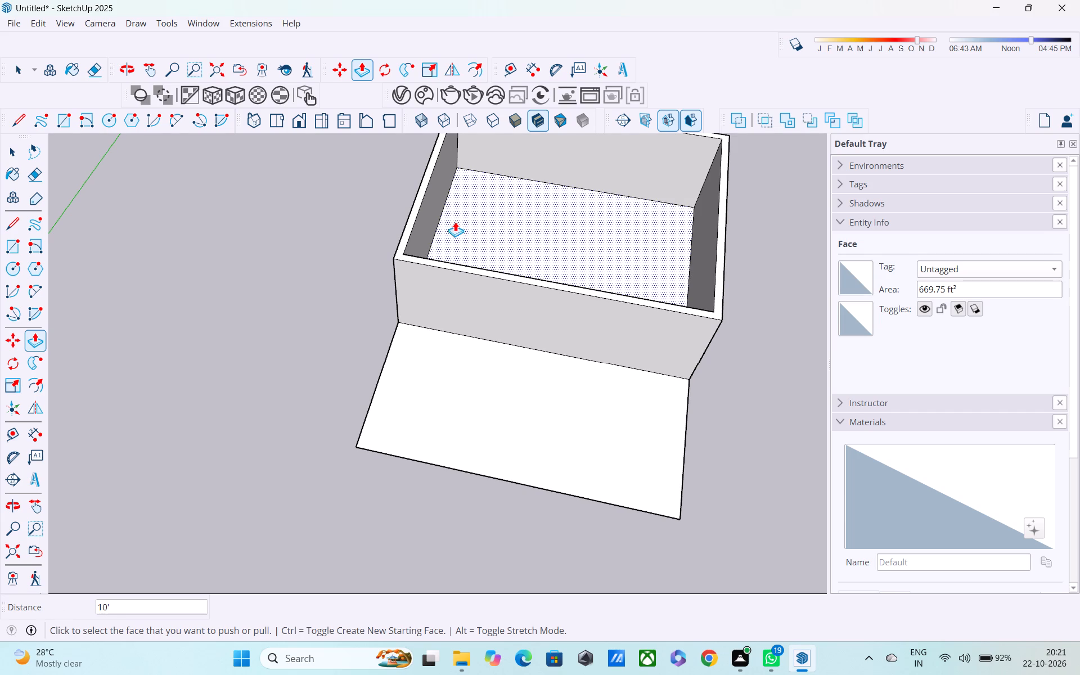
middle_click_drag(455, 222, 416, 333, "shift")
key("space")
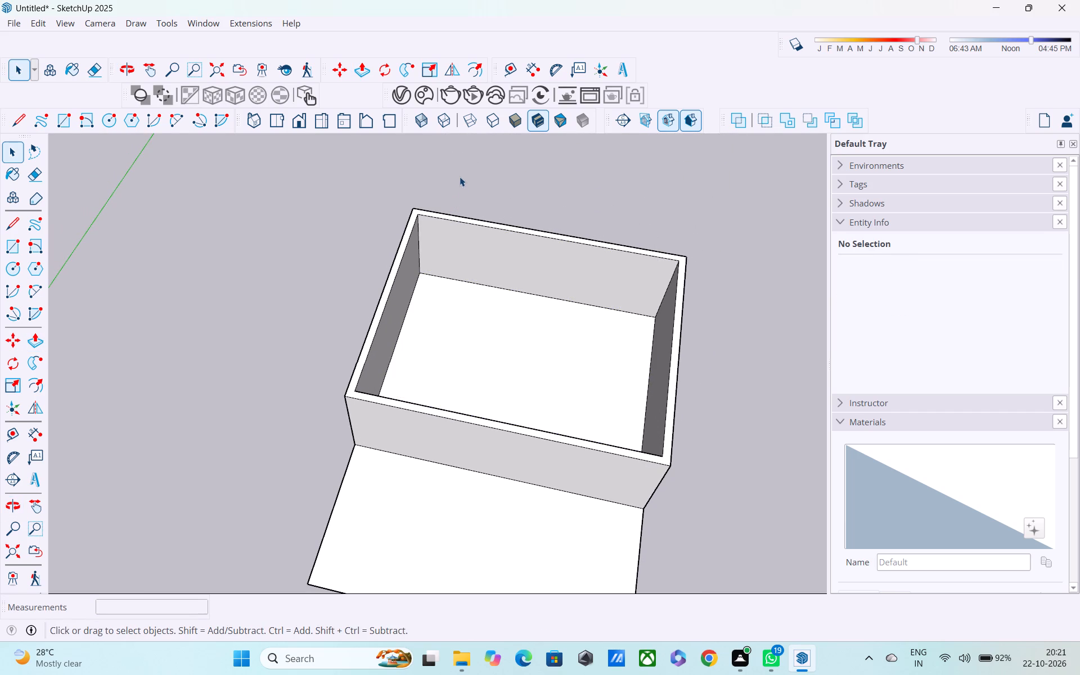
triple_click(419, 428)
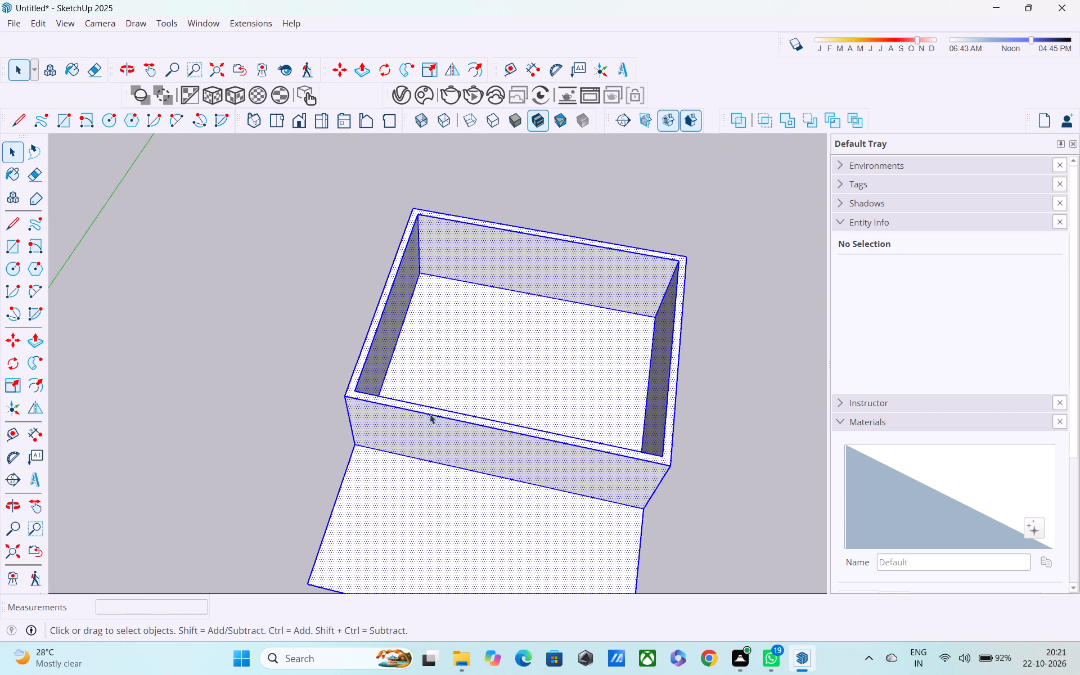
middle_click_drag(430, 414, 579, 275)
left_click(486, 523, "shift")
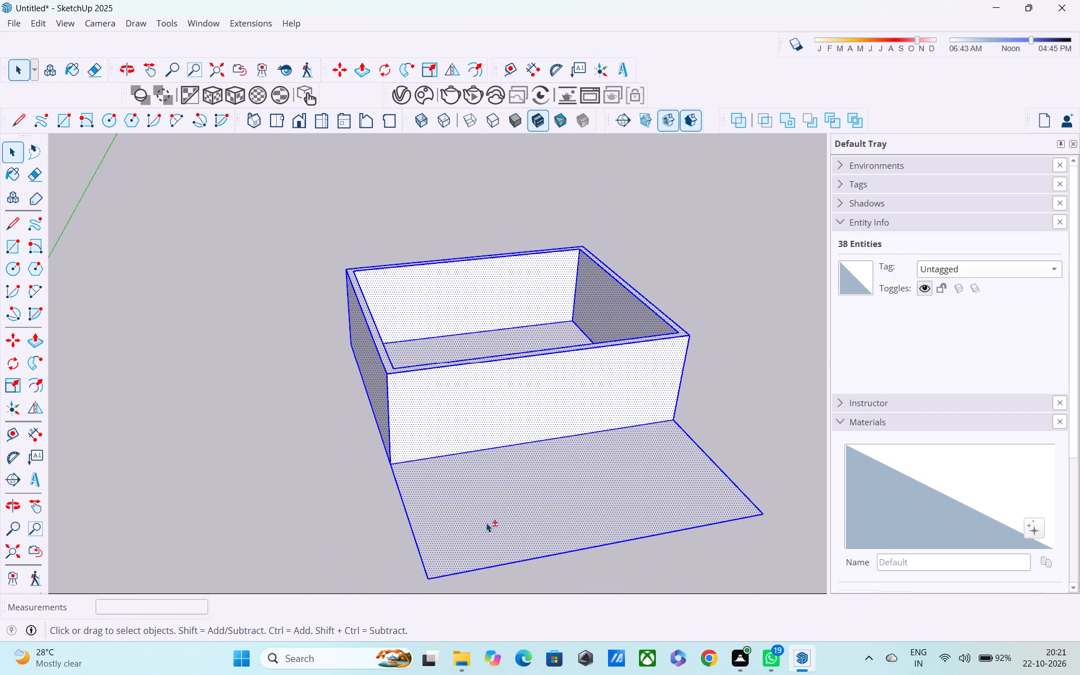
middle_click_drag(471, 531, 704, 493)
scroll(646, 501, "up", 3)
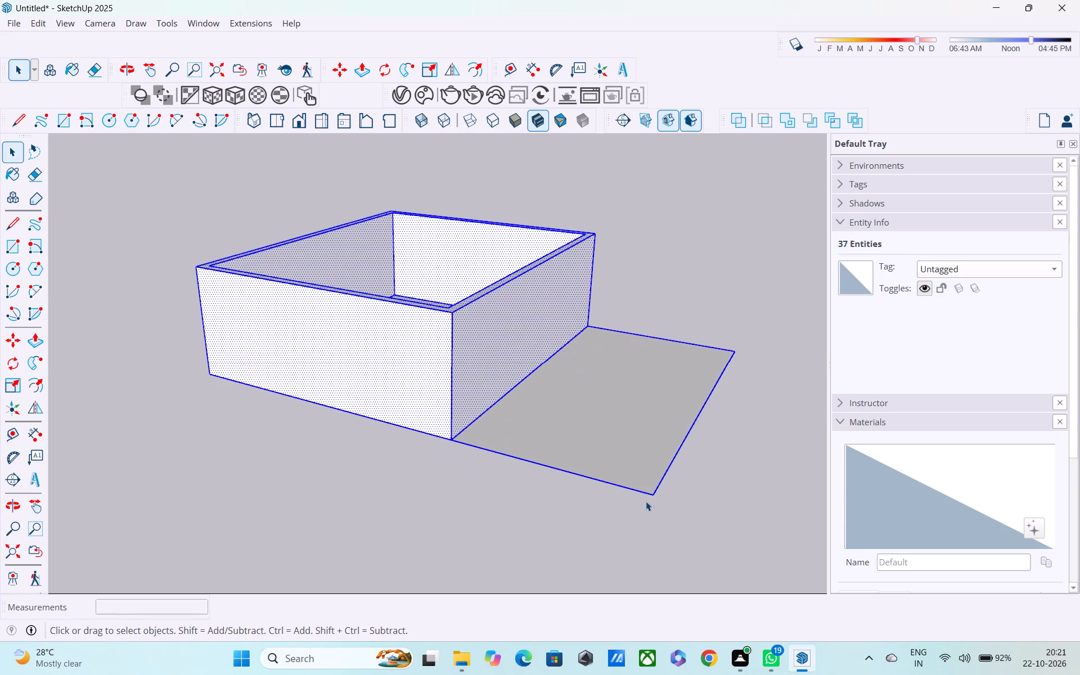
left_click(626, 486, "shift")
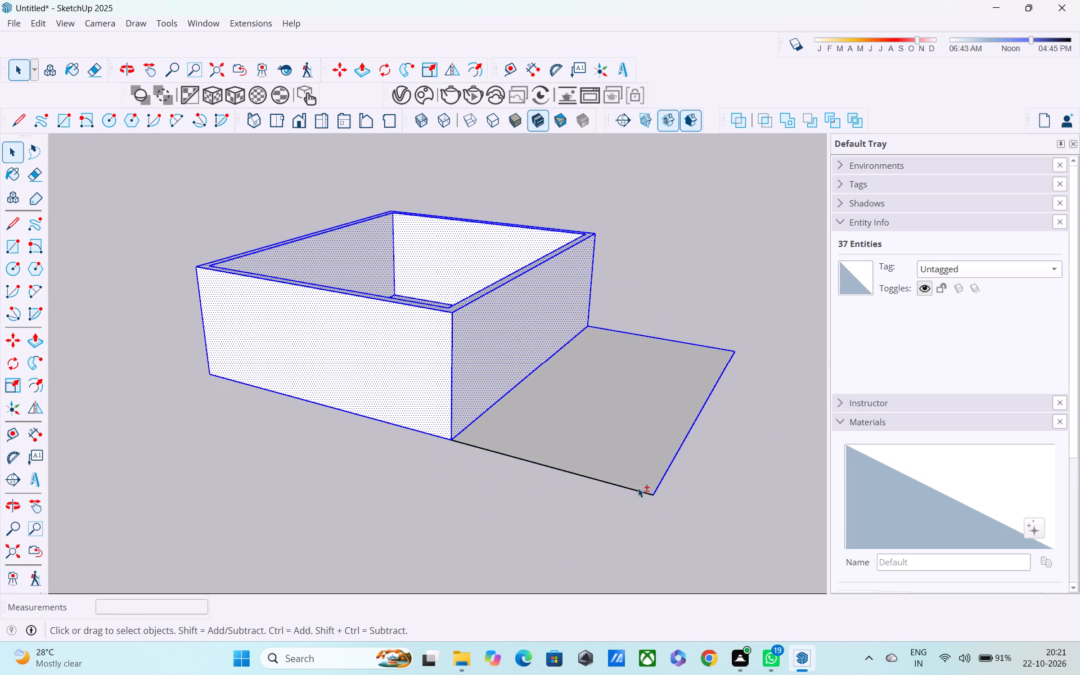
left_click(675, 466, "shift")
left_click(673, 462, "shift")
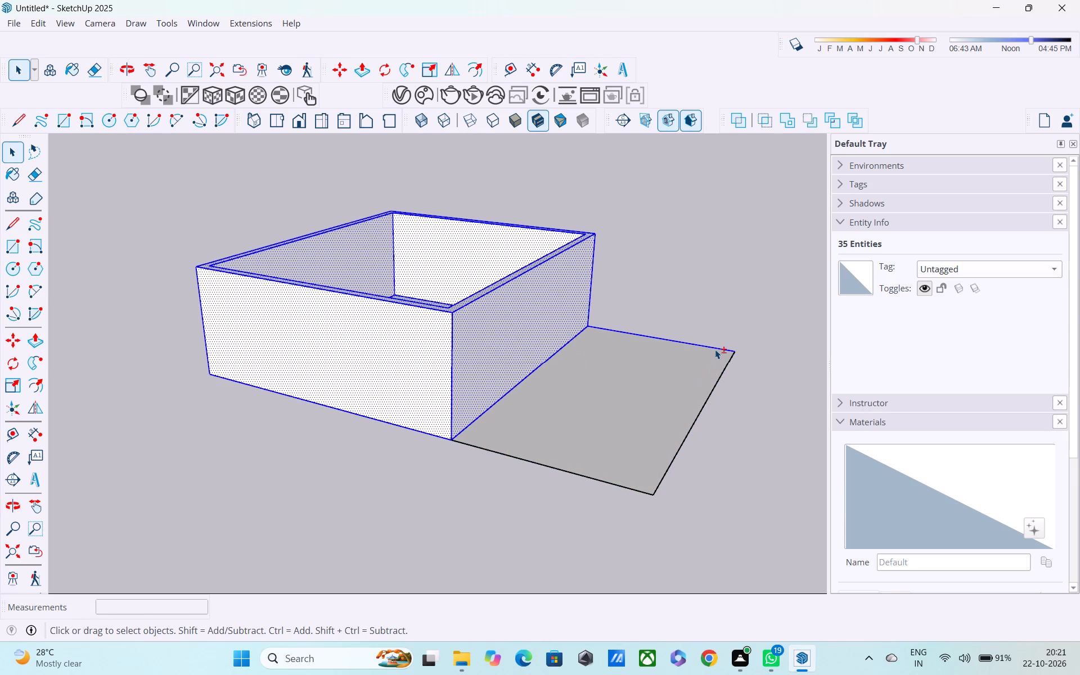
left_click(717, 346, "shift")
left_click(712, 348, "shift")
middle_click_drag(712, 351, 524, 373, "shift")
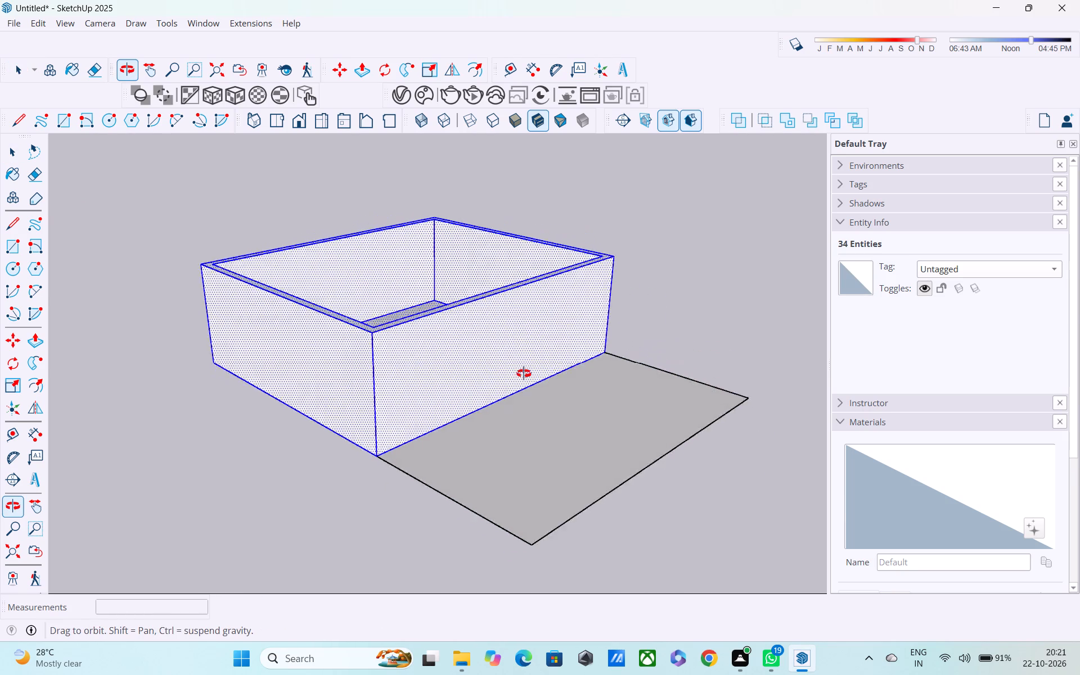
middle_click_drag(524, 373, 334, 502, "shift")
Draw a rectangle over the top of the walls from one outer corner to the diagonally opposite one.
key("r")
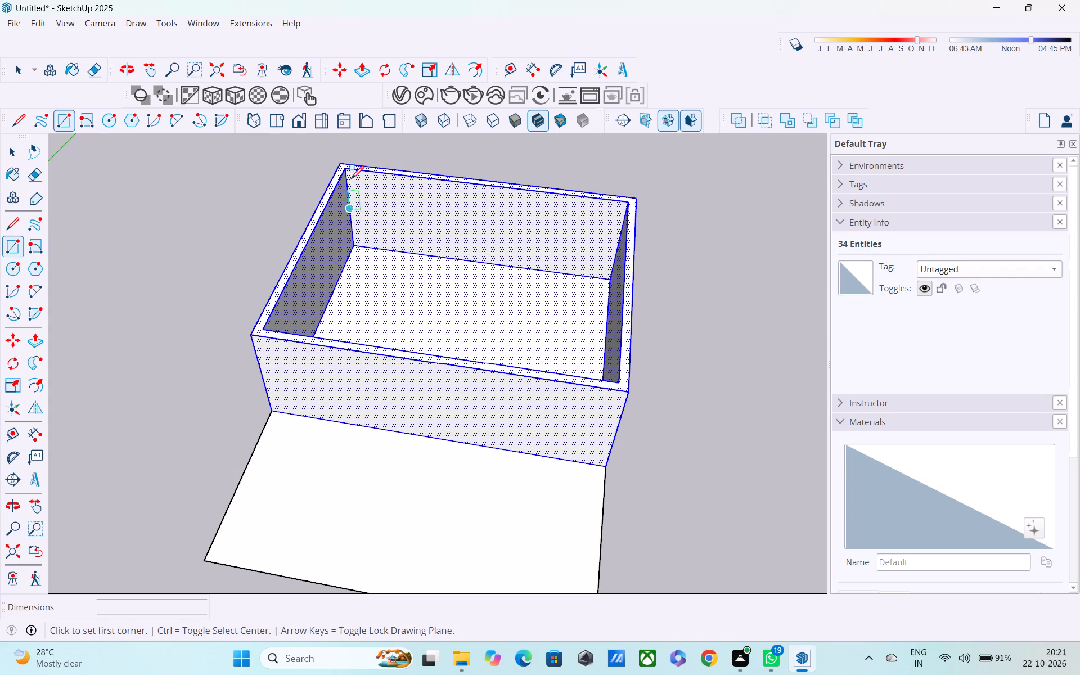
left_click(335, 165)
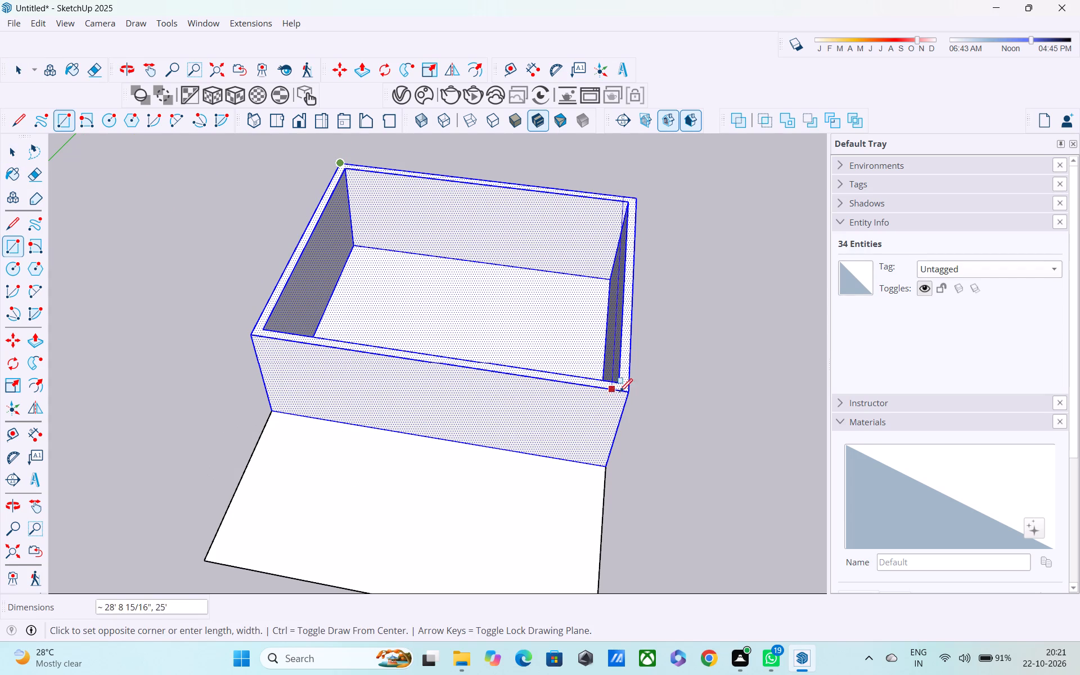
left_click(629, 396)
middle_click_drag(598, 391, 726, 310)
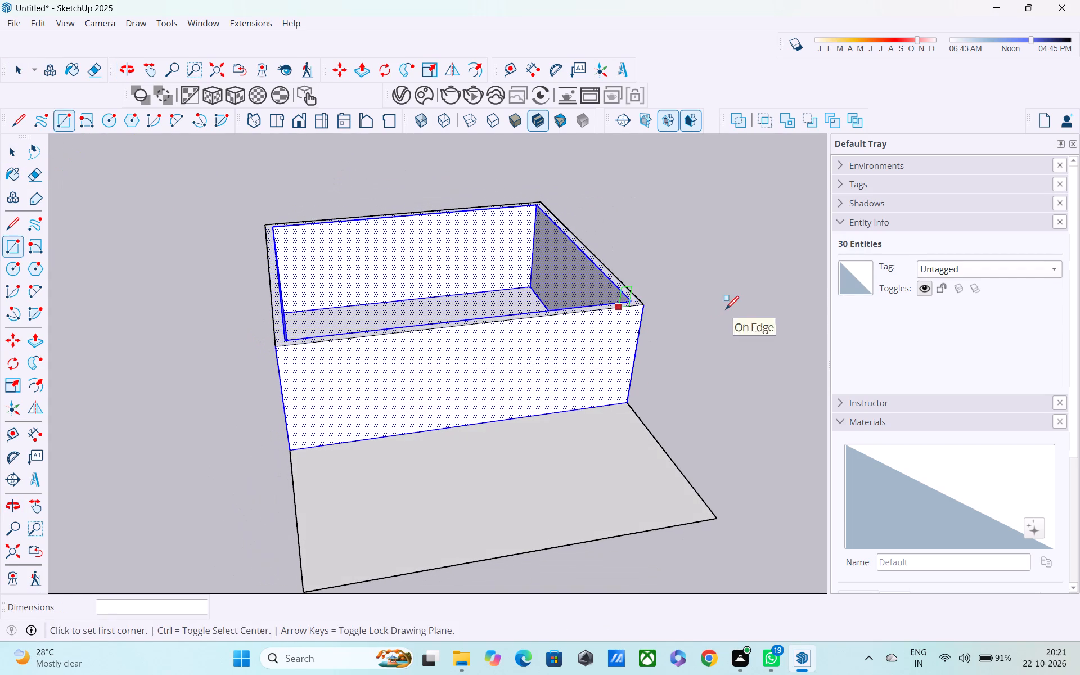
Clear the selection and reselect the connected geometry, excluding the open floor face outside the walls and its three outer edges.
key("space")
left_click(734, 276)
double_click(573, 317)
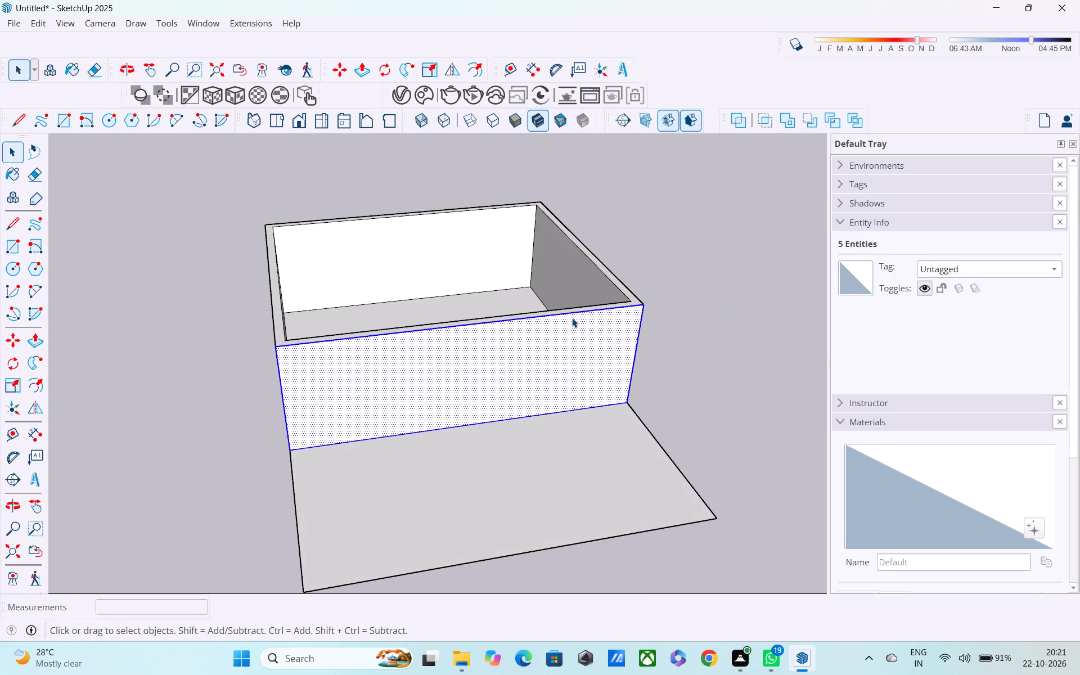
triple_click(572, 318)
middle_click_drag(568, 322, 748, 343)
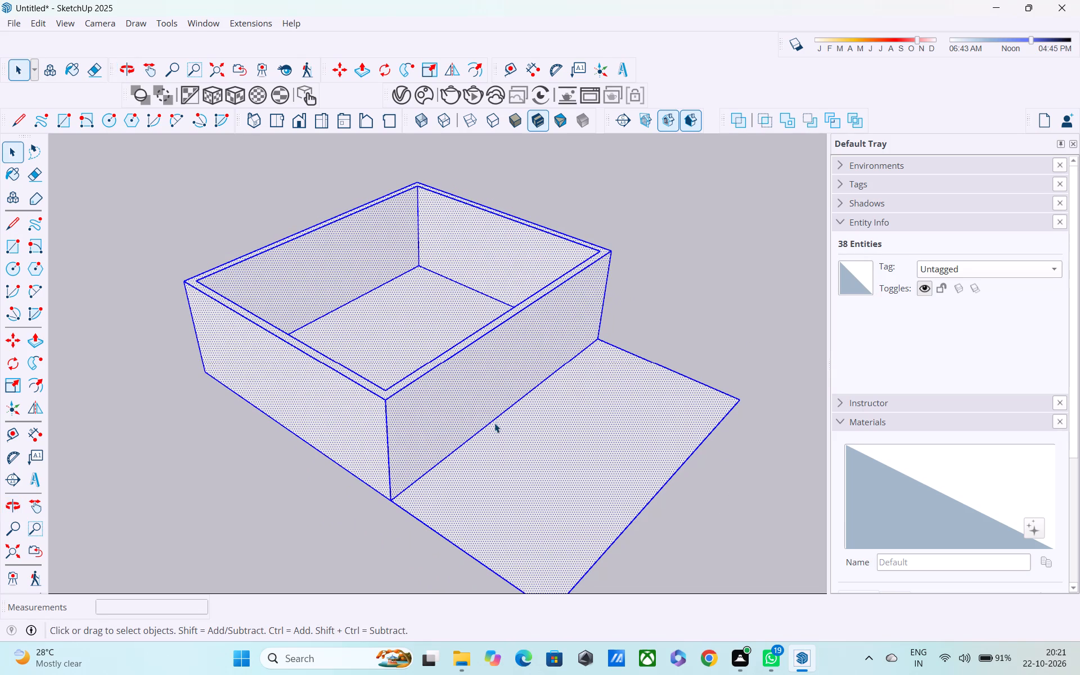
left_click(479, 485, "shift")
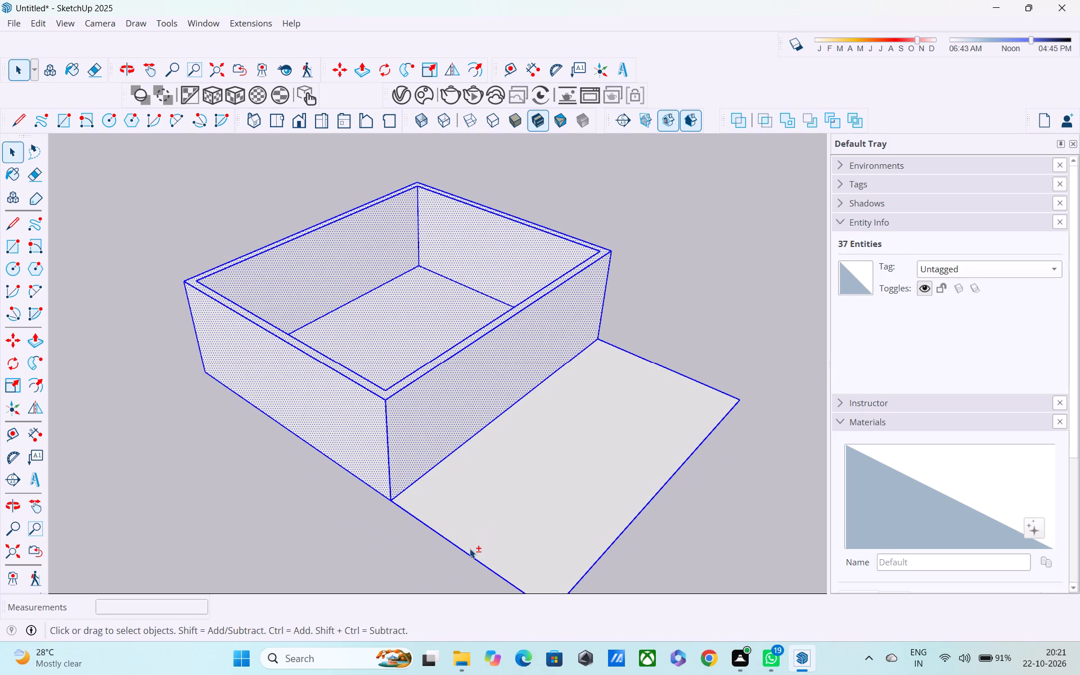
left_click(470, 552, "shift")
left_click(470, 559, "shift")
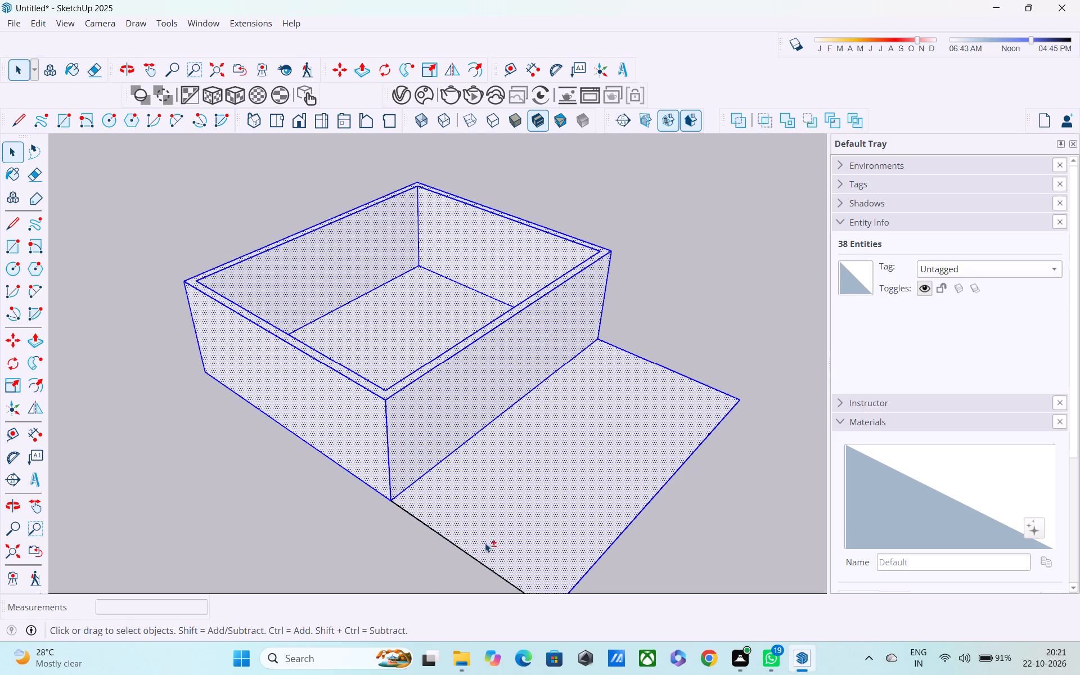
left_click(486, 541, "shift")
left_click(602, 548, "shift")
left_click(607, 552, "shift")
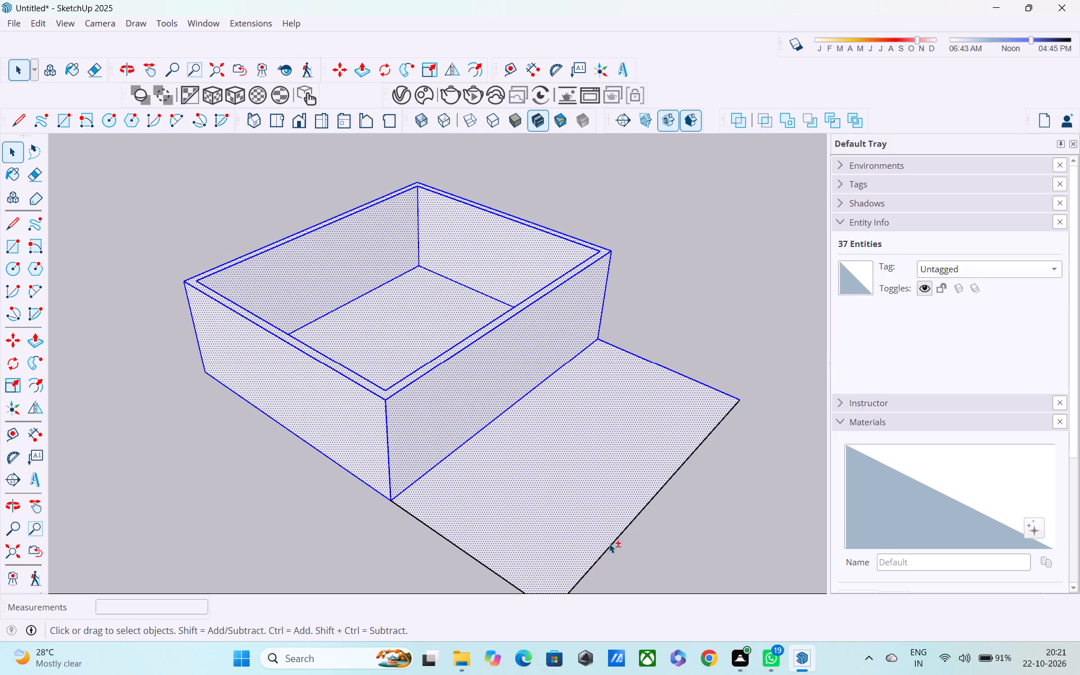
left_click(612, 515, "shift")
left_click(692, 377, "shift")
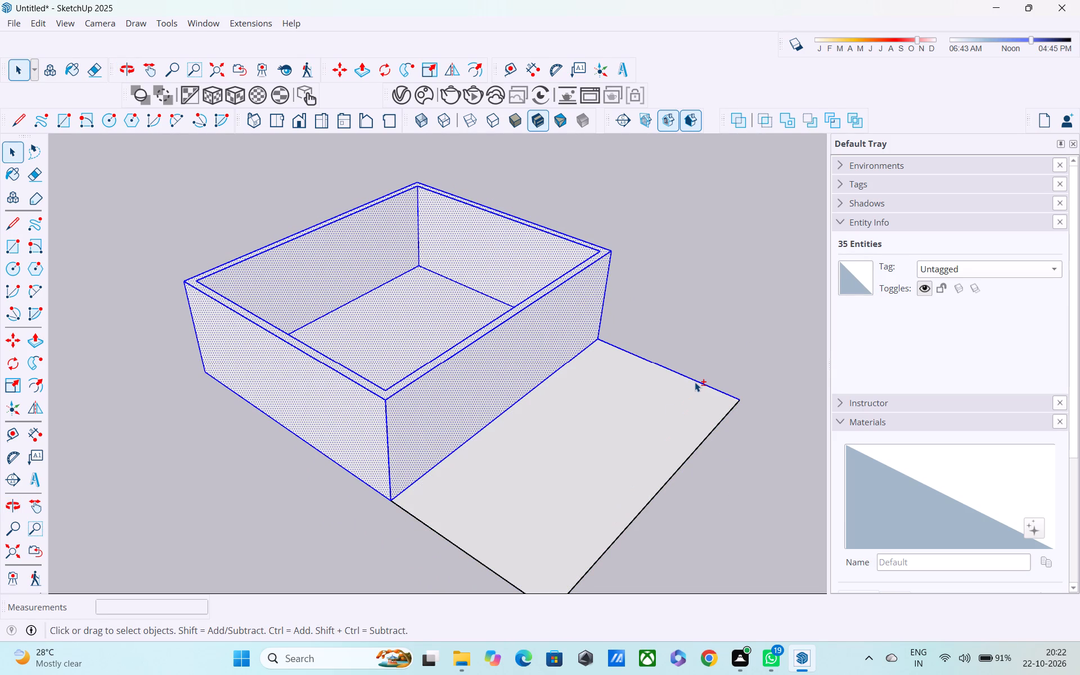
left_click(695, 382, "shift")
Make the open floor face outside the walls a group and select that group.
scroll(617, 379, "down", 2)
right_click(610, 373)
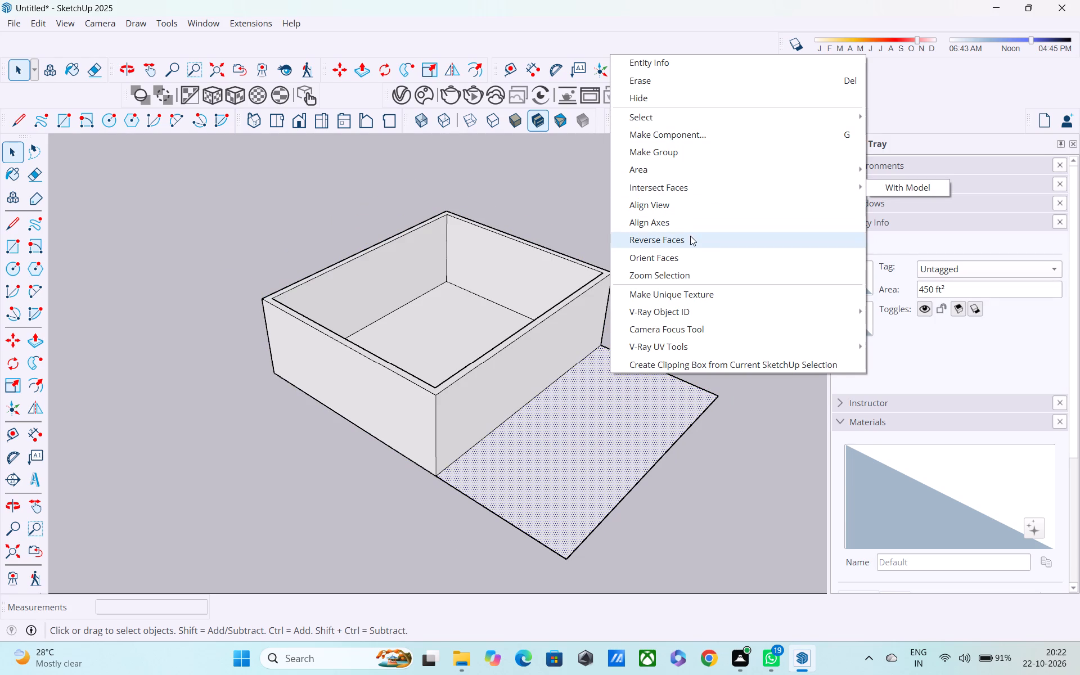
left_click(681, 156)
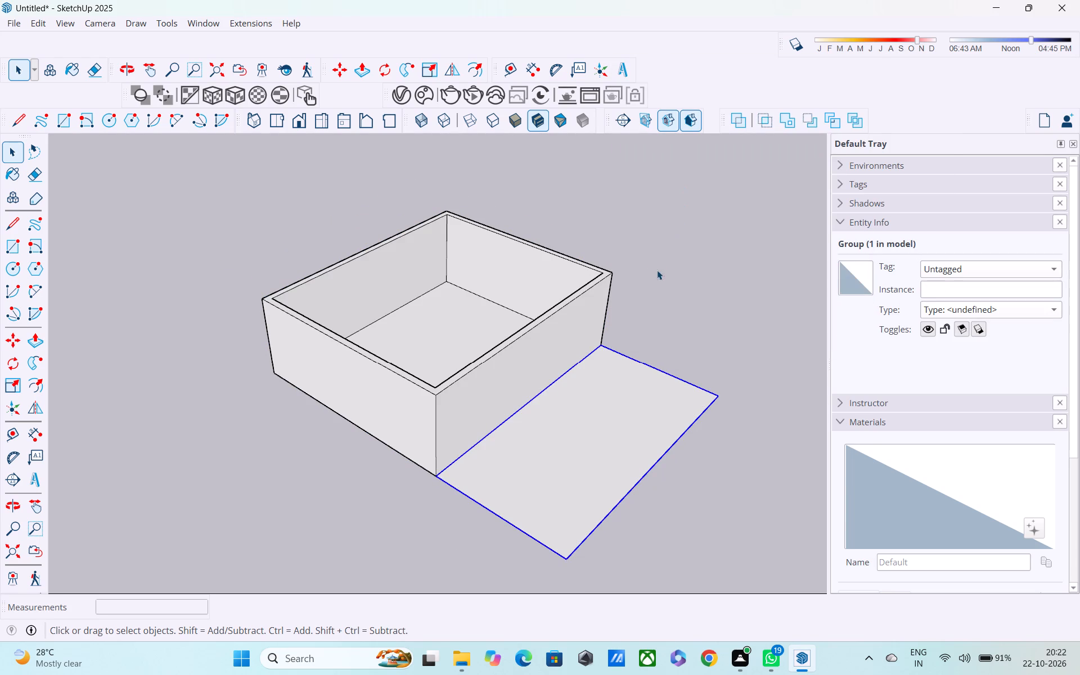
middle_click_drag(657, 271, 657, 218)
left_click(673, 300)
left_click(601, 467)
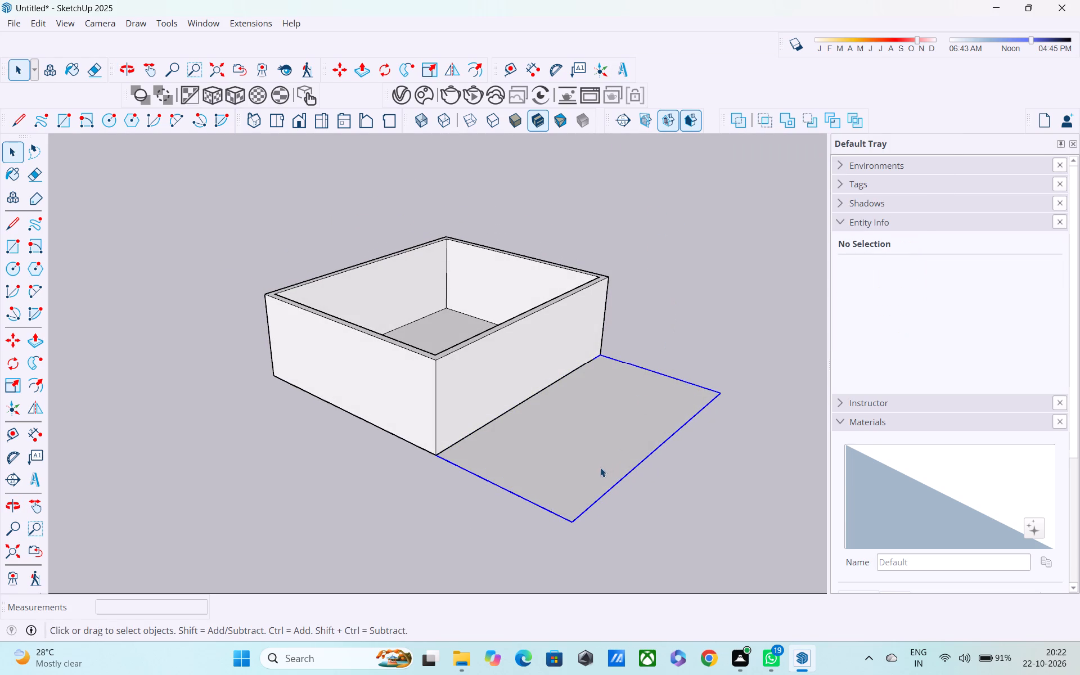
Select all the connected geometry of the walled block and make it a group.
middle_click_drag(600, 467, 502, 474)
triple_click(430, 370)
left_click(430, 370)
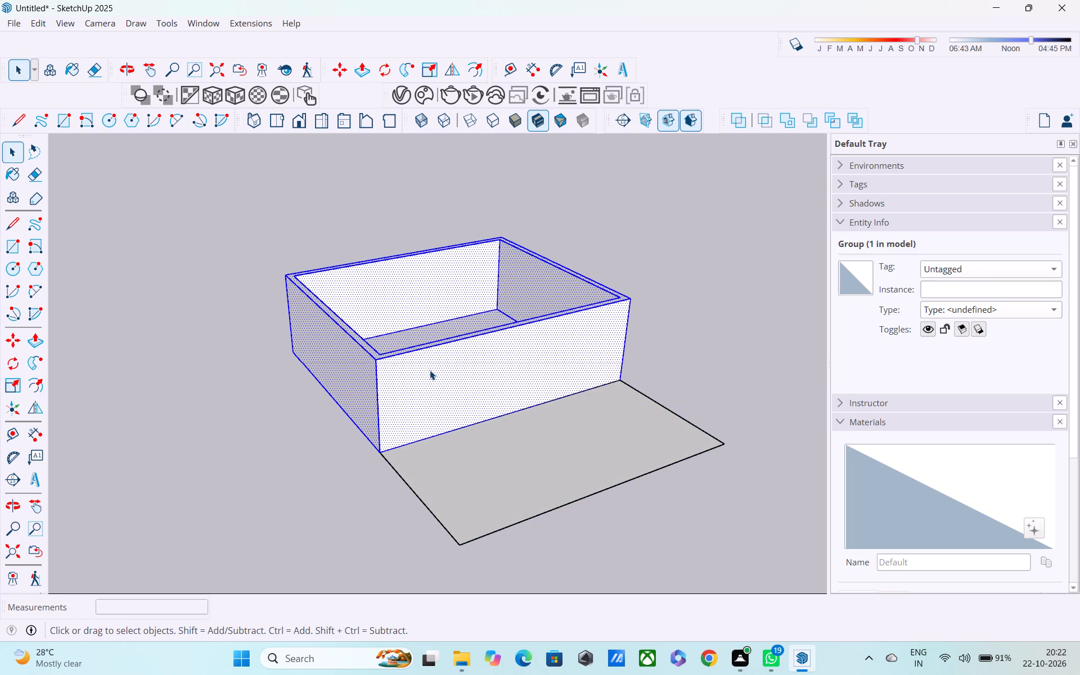
middle_click_drag(433, 386, 418, 427)
right_click(431, 317)
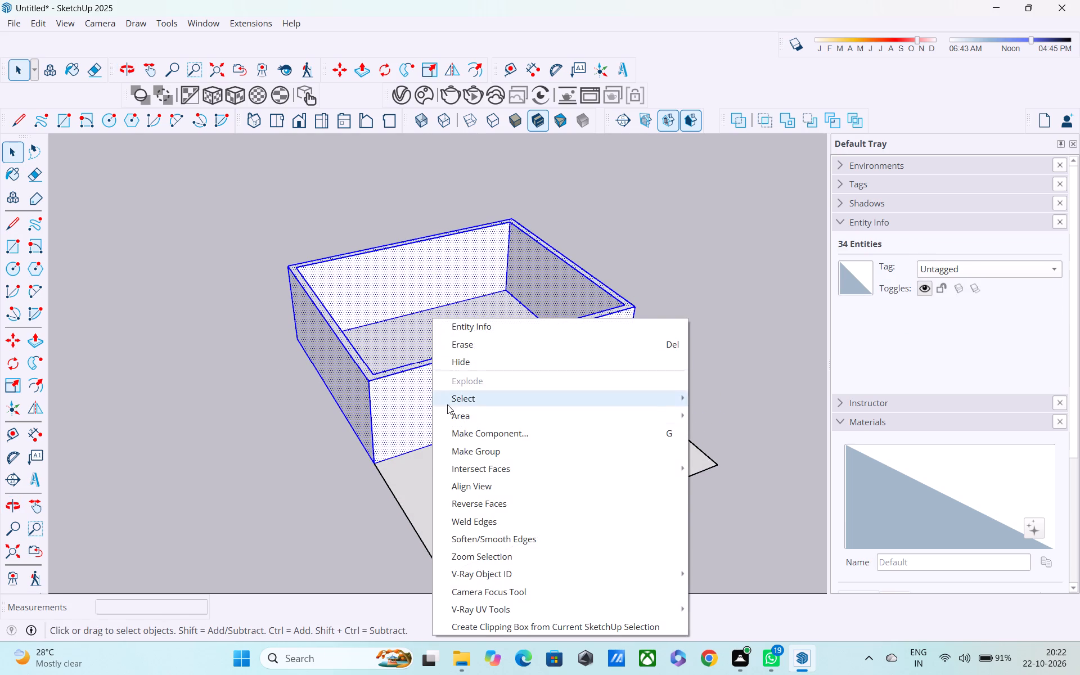
left_click(464, 453)
Copy the walled block group from its lower outer corner to open ground well away from the original.
middle_click_drag(462, 409, 385, 301)
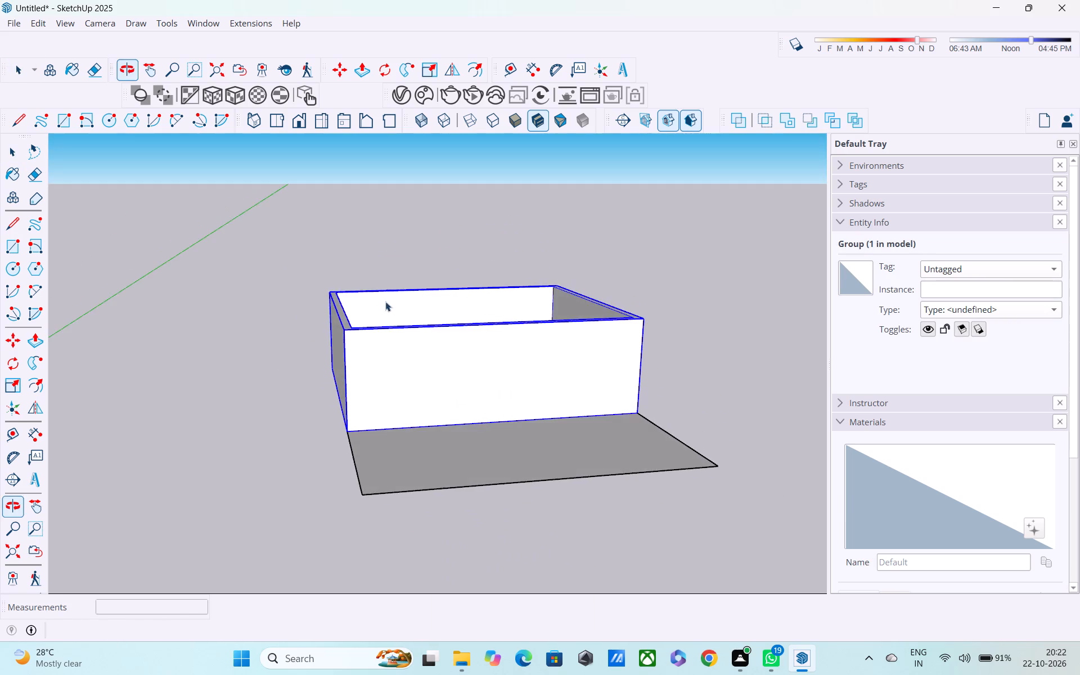
middle_click_drag(446, 344, 439, 418)
key("space")
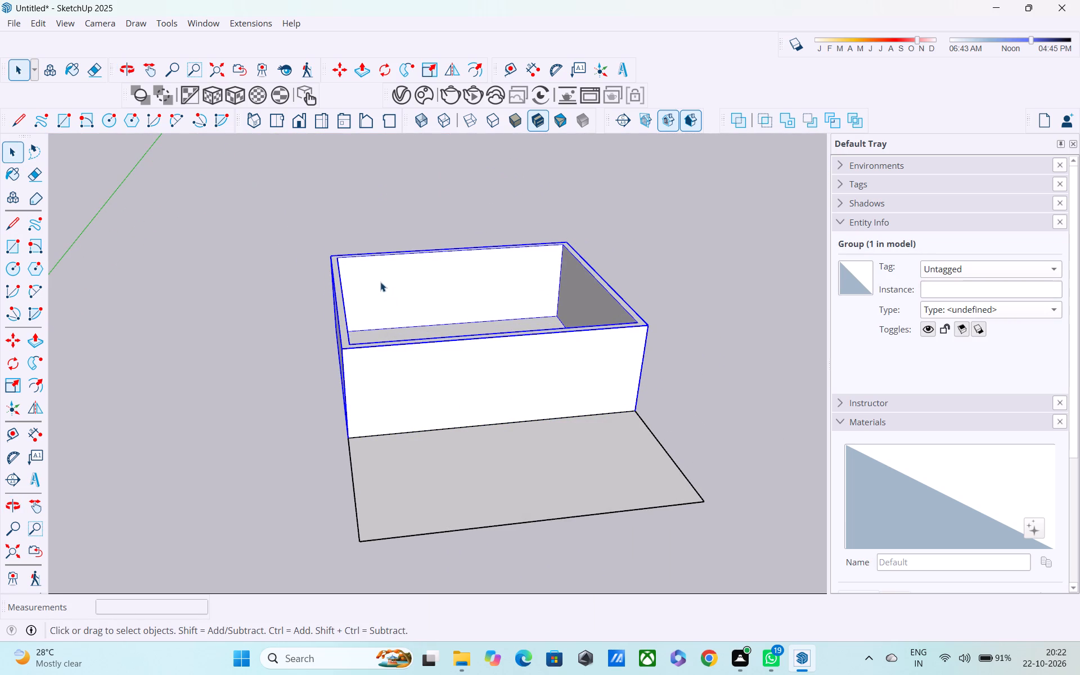
key("m")
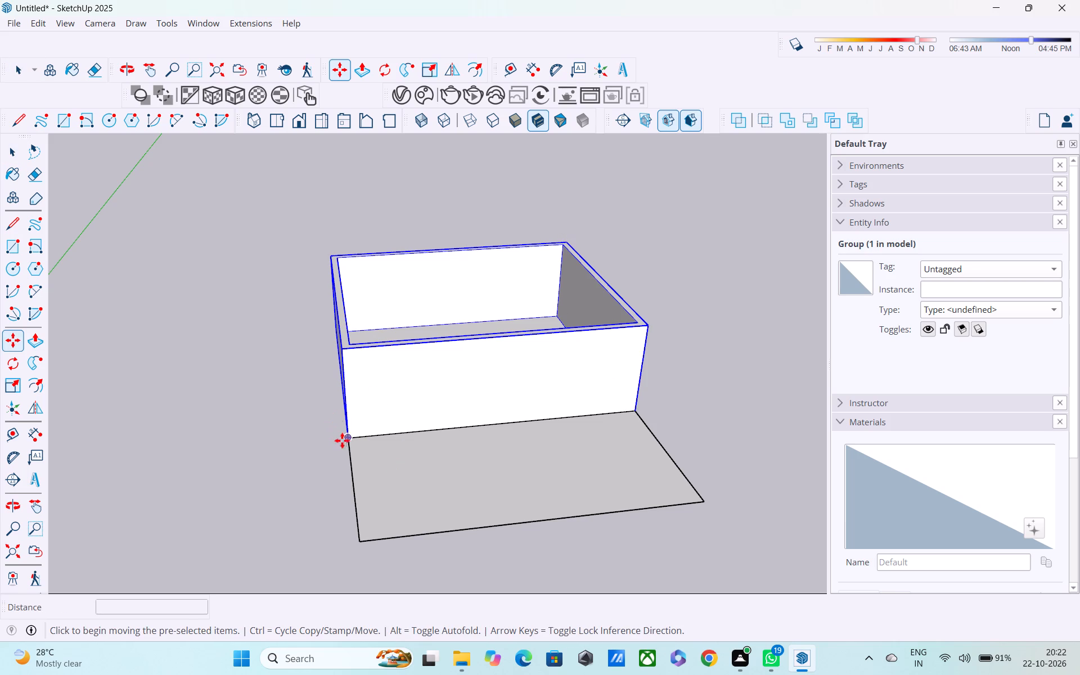
left_click(347, 437)
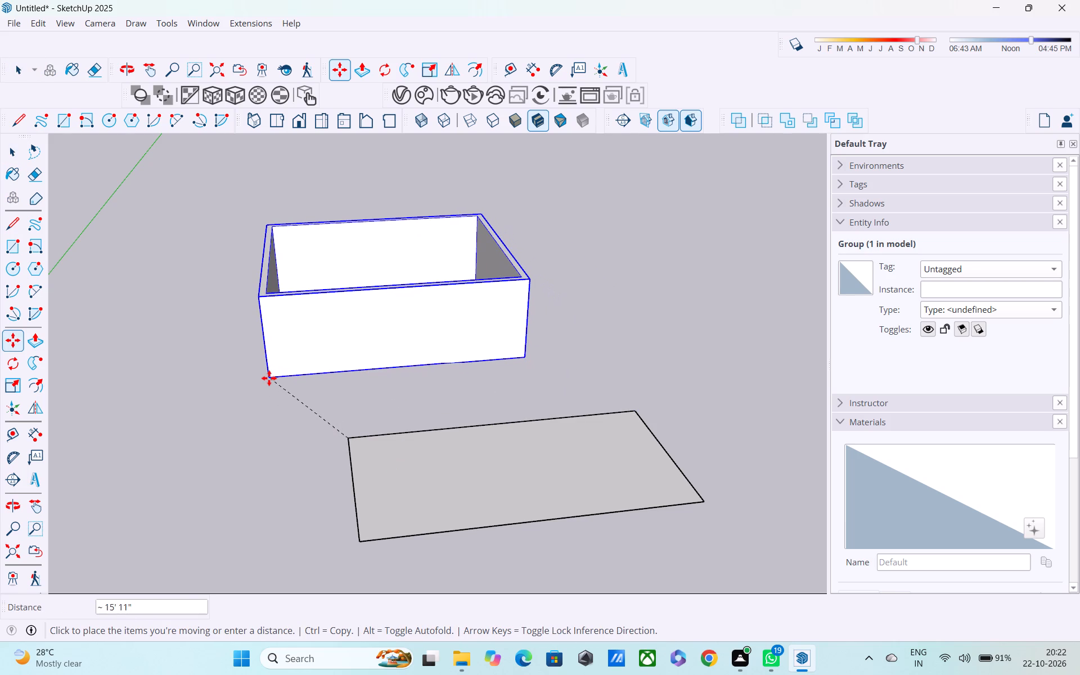
scroll(236, 271, "down", 2)
middle_click_drag(235, 263, 235, 270, "shift")
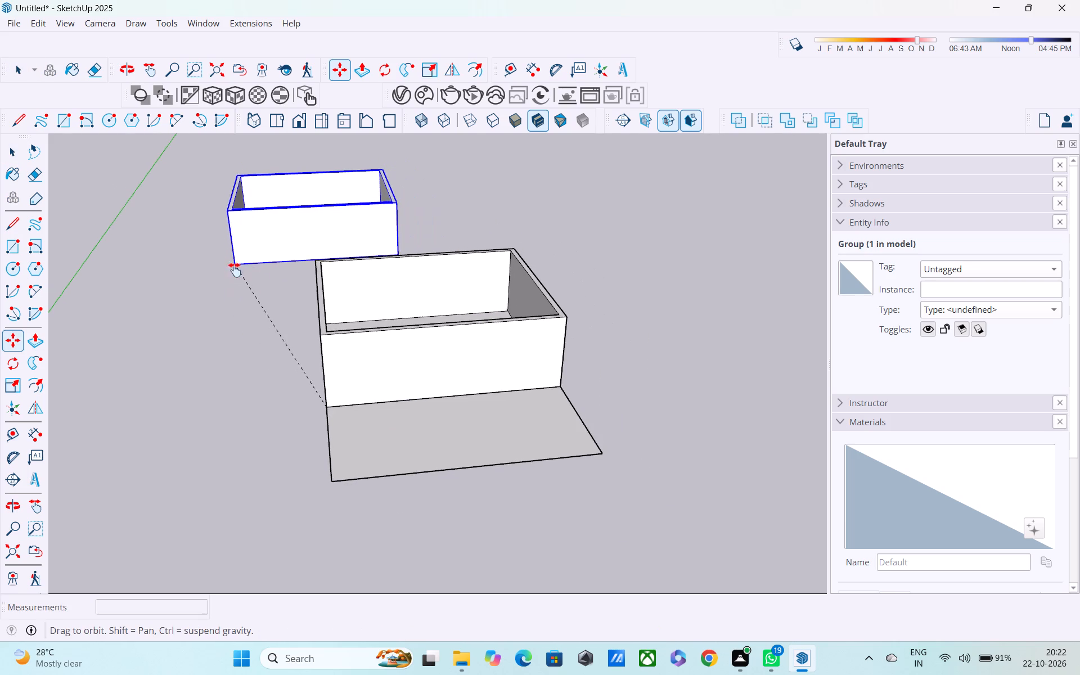
middle_click_drag(235, 270, 7, 373, "shift")
left_click(652, 275)
middle_click_drag(359, 332, 408, 417)
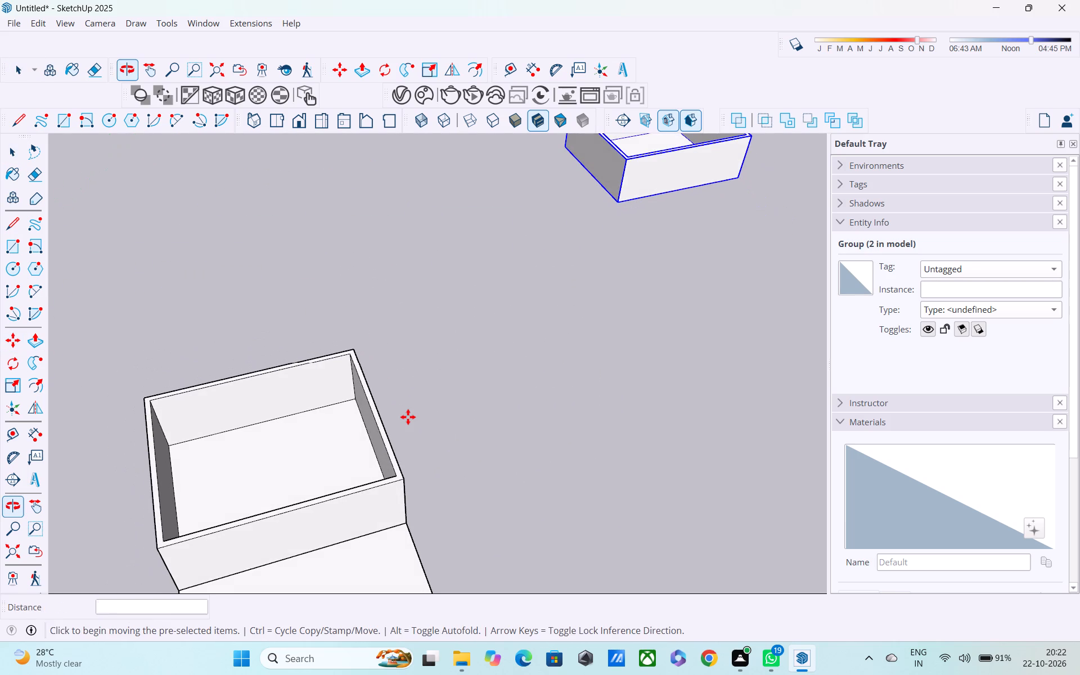
Draw a rectangle about 30' by 25' over the original walls' top, between diagonally opposite outer corners.
key("r")
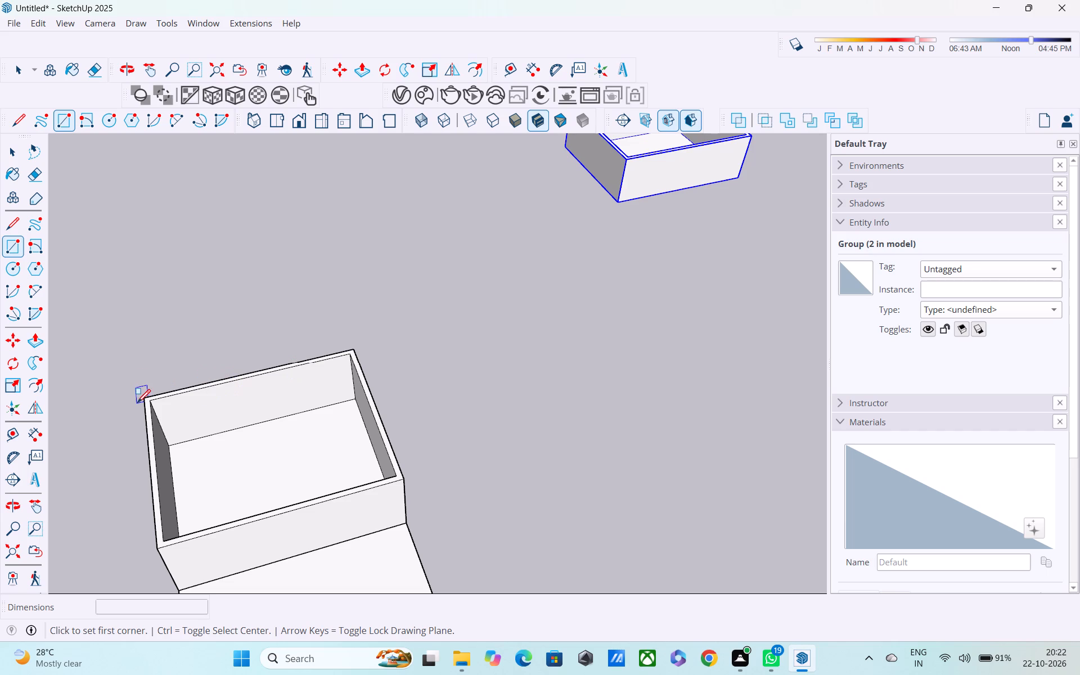
left_click(145, 404)
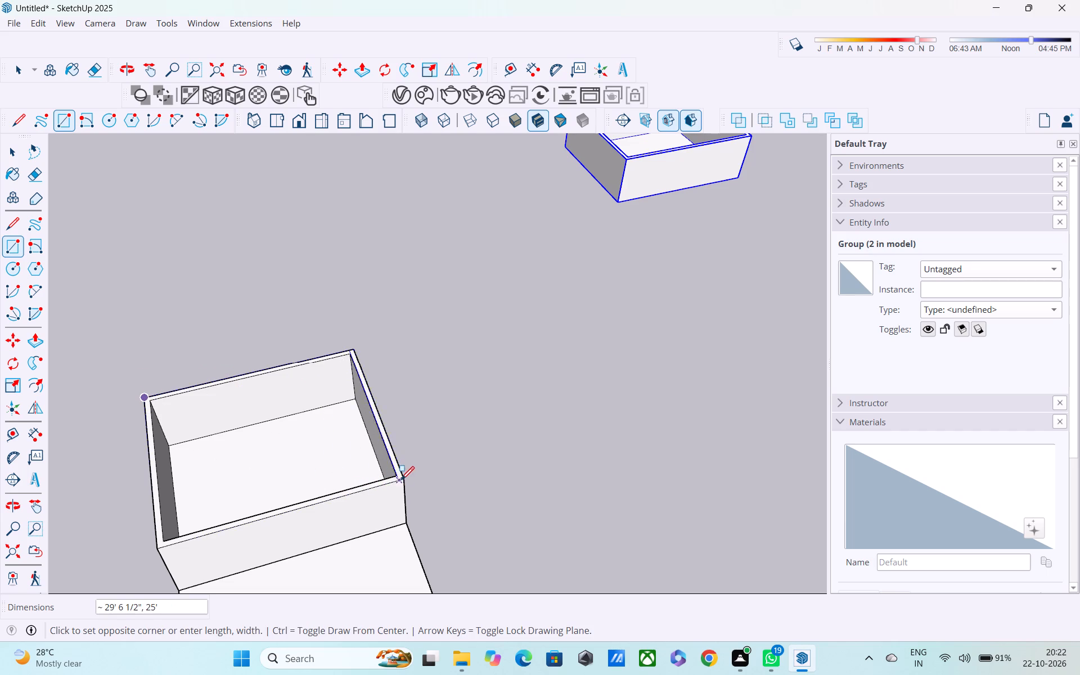
left_click(402, 480)
middle_click_drag(370, 478, 458, 424)
key("space")
key("space")
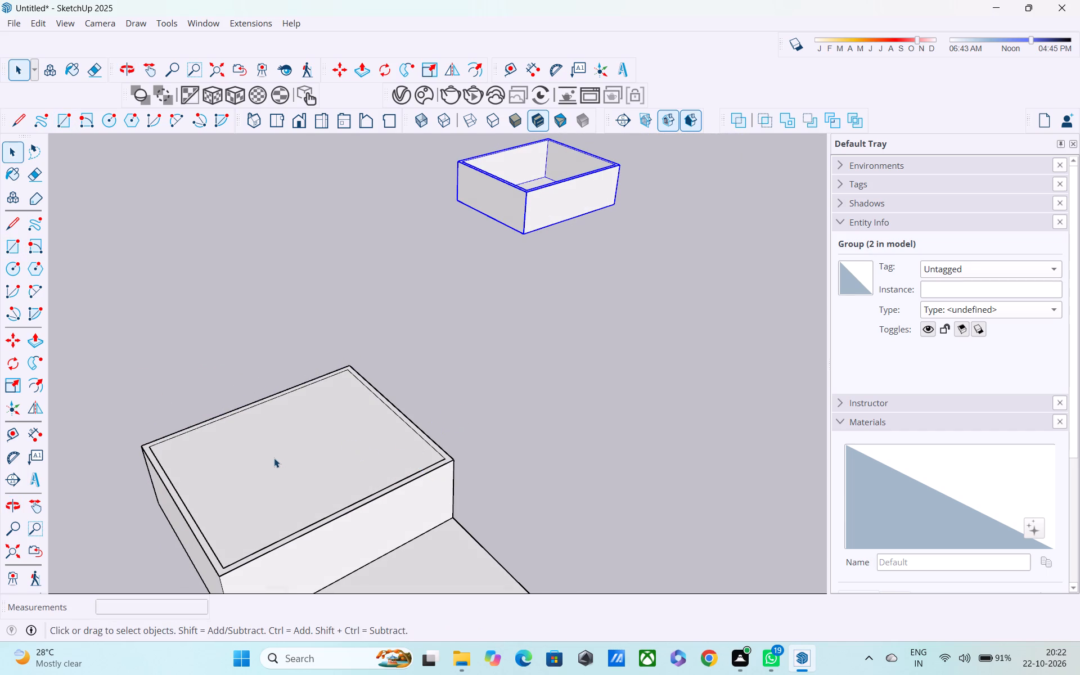
Move the rectangle with its edges off the wall tops to the open space between the two walled blocks.
left_click(275, 460)
left_click(276, 461)
key("m")
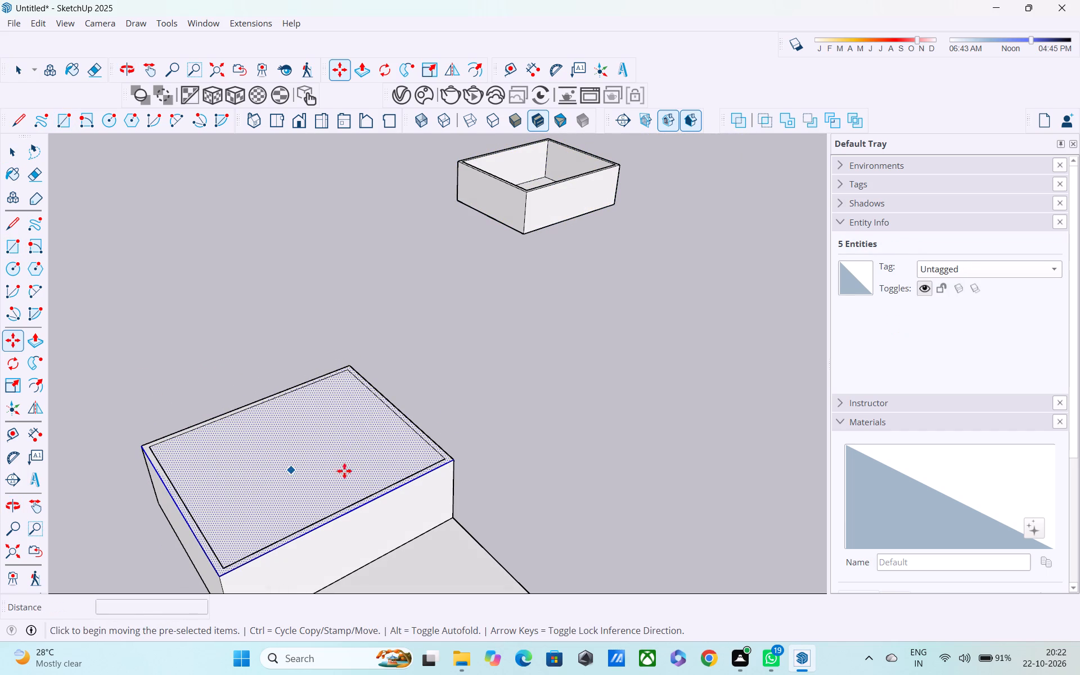
left_click(451, 456)
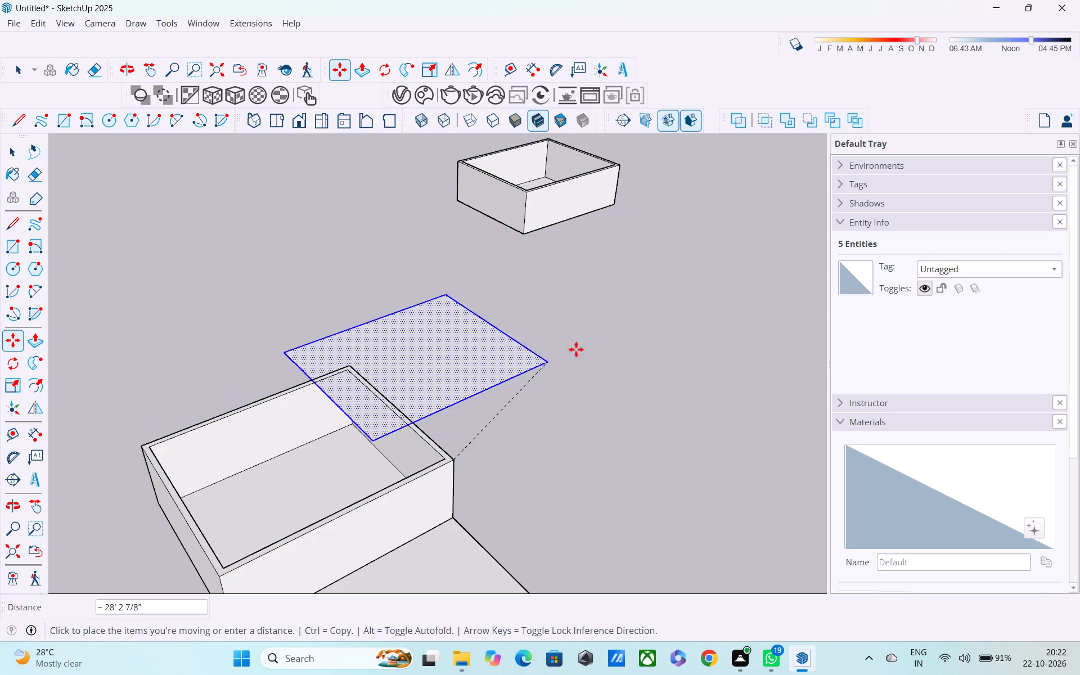
left_click(688, 303)
middle_click_drag(591, 340, 489, 277)
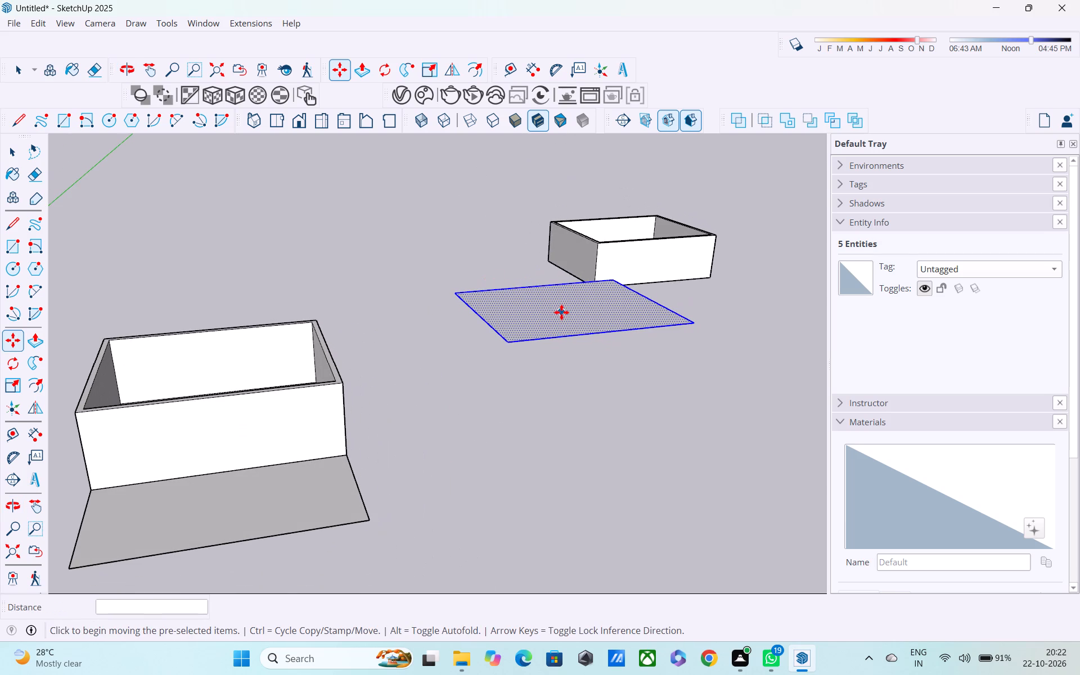
Extrude the moved rectangle 10" with Push/Pull to form a slab.
key("p")
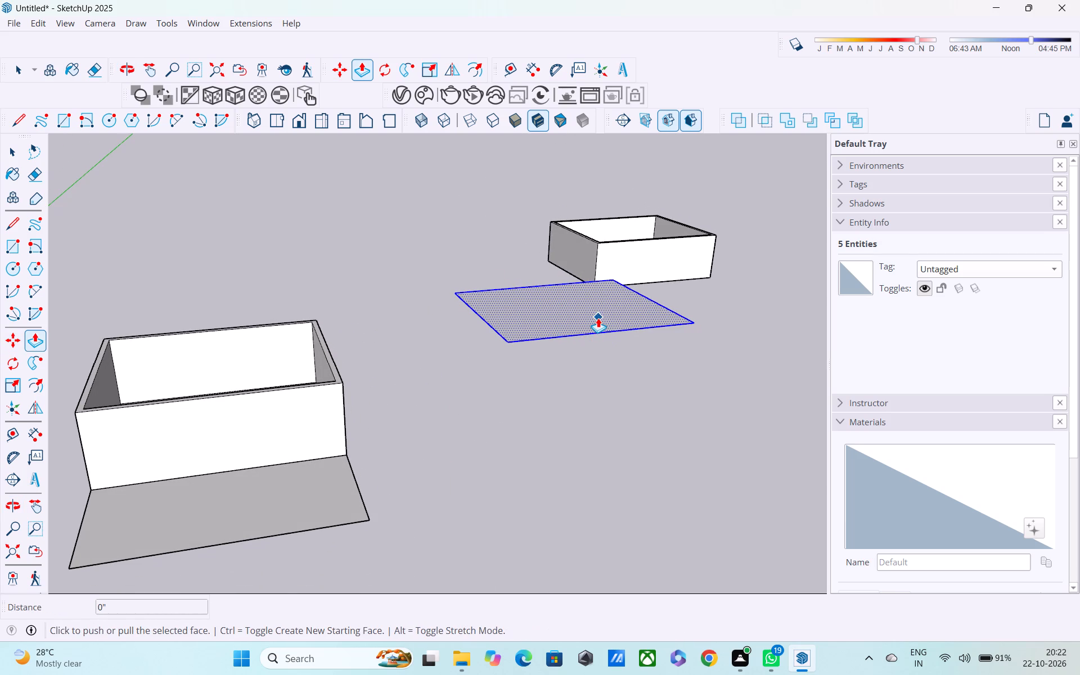
key("space")
key("space")
left_click(598, 321)
key("p")
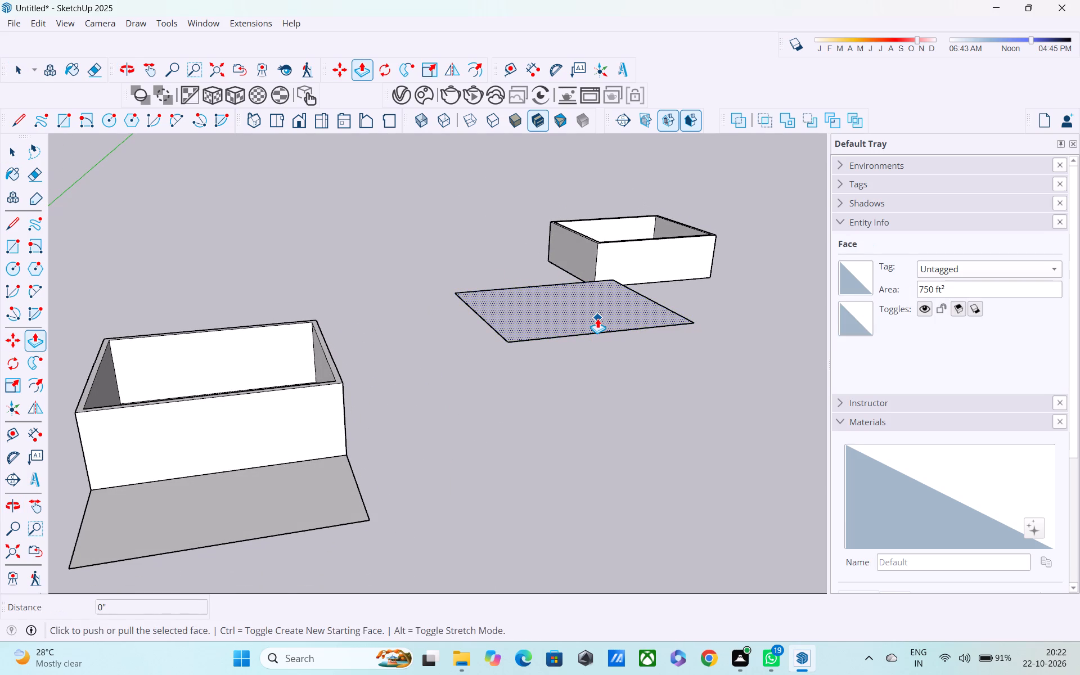
key("space")
left_click(597, 318)
middle_click_drag(597, 318, 592, 404)
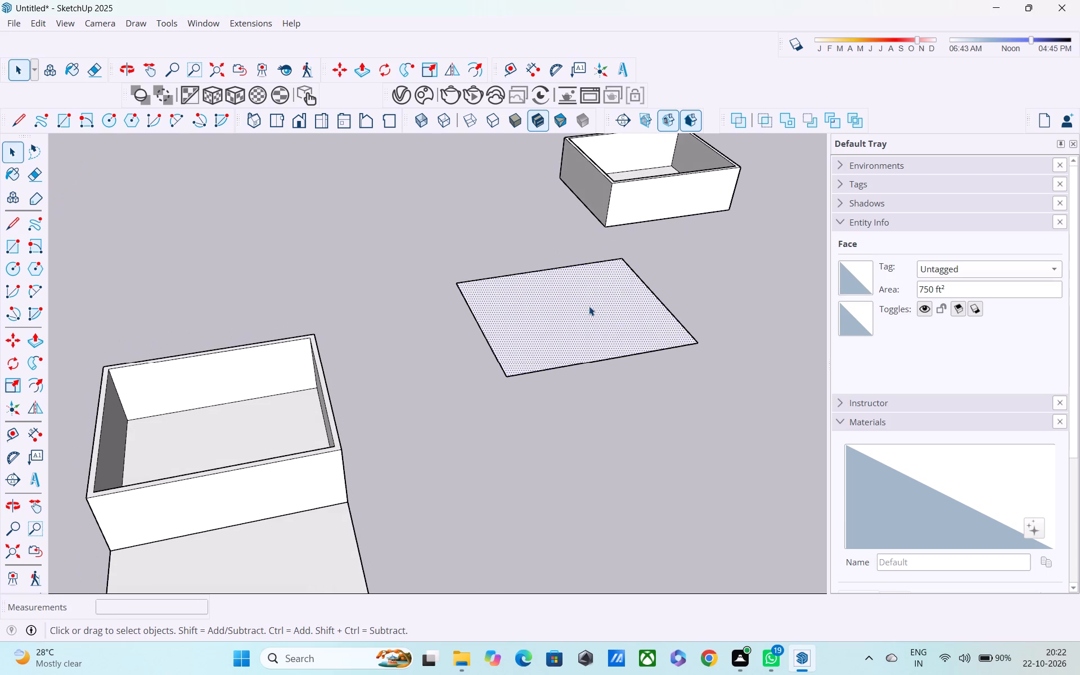
left_click(588, 326)
left_click(588, 327)
key("p")
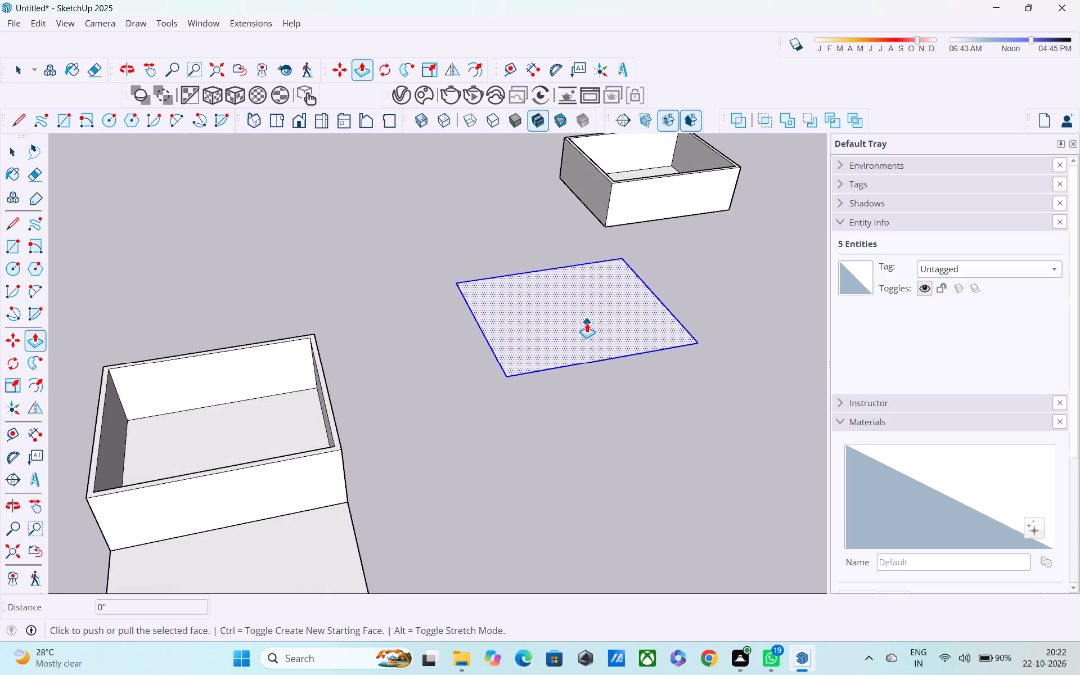
left_click(584, 331)
type("10")
key("shift+quotedbl")
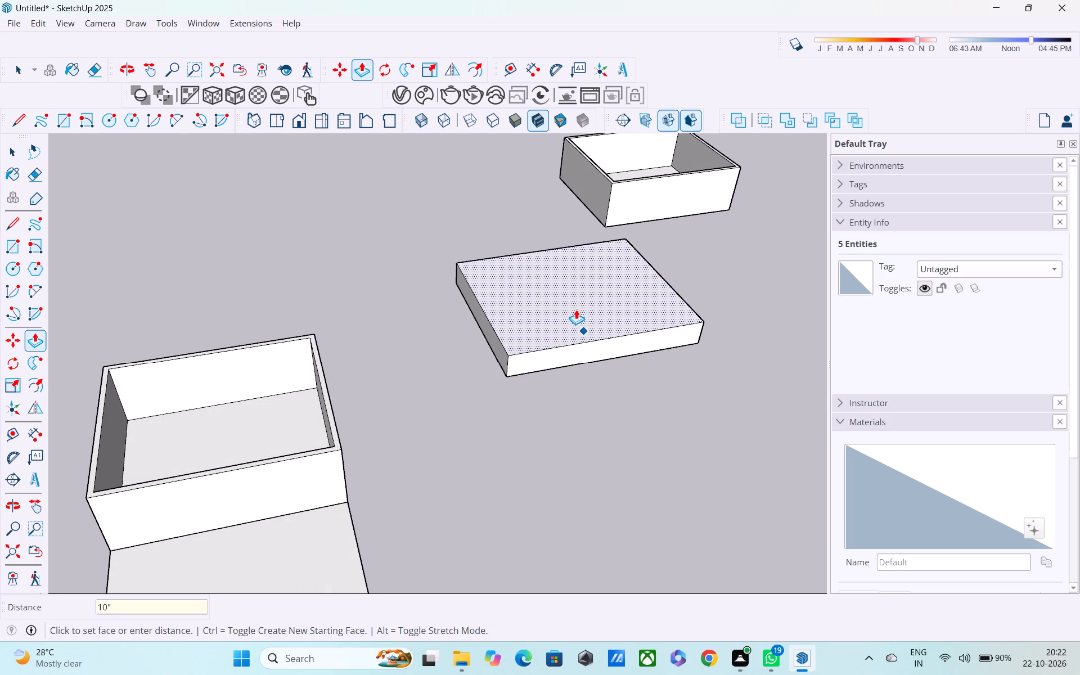
key("Return")
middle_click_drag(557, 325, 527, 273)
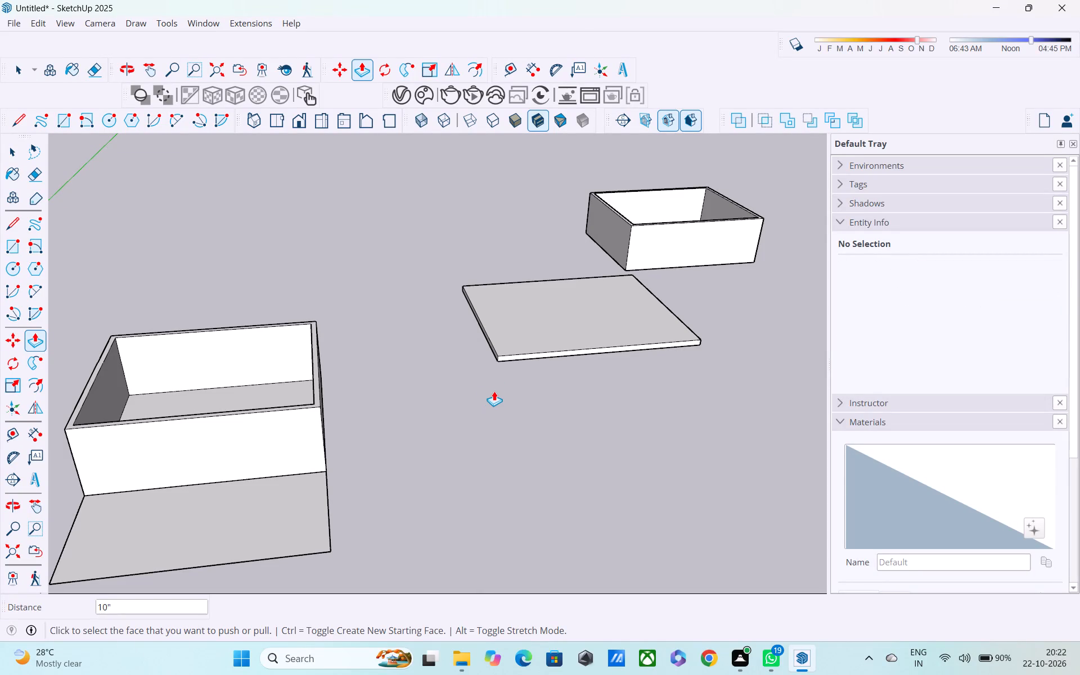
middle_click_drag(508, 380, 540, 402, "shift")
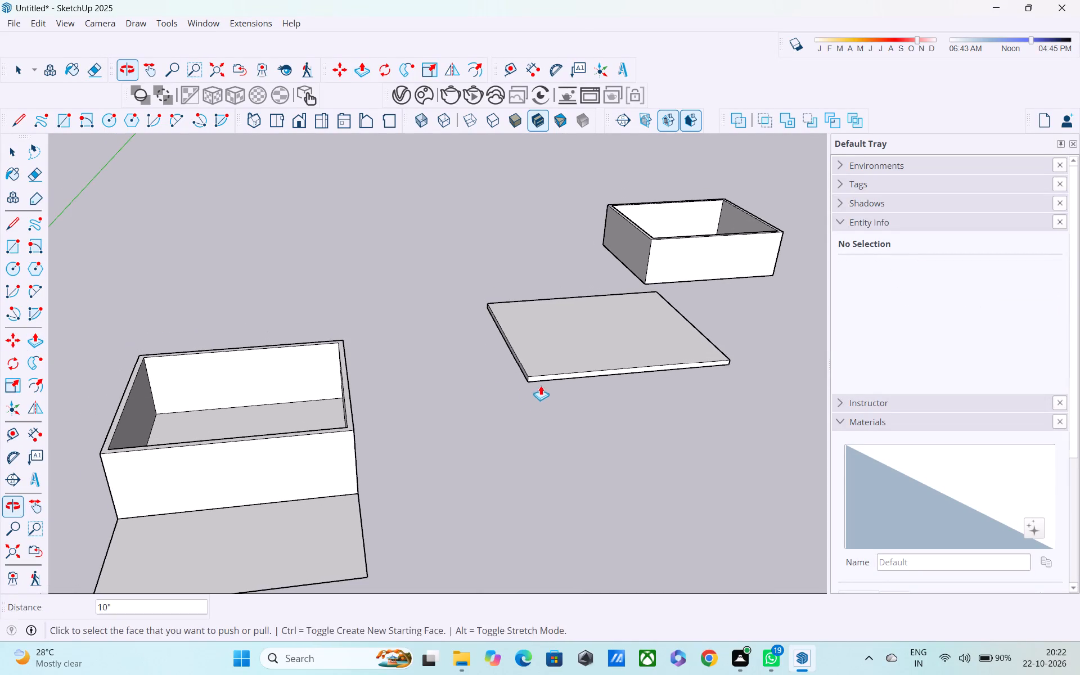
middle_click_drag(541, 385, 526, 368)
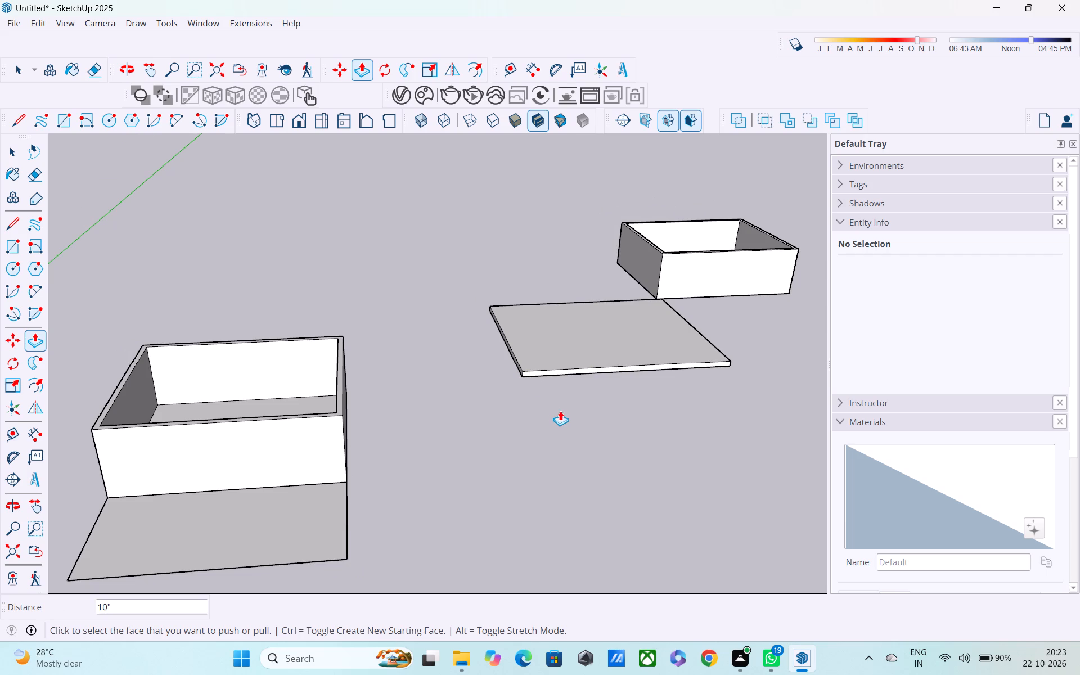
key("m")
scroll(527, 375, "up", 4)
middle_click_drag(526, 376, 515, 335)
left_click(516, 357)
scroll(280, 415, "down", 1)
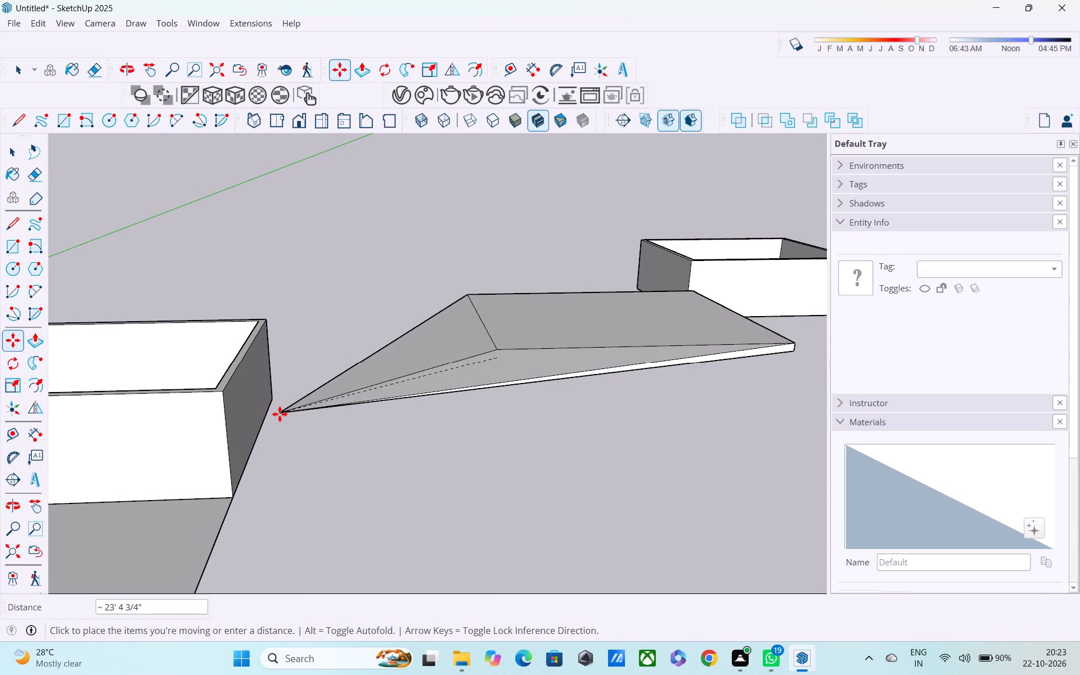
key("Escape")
Select all the connected geometry of the 10" slab and make it a group.
key("space")
double_click(519, 357)
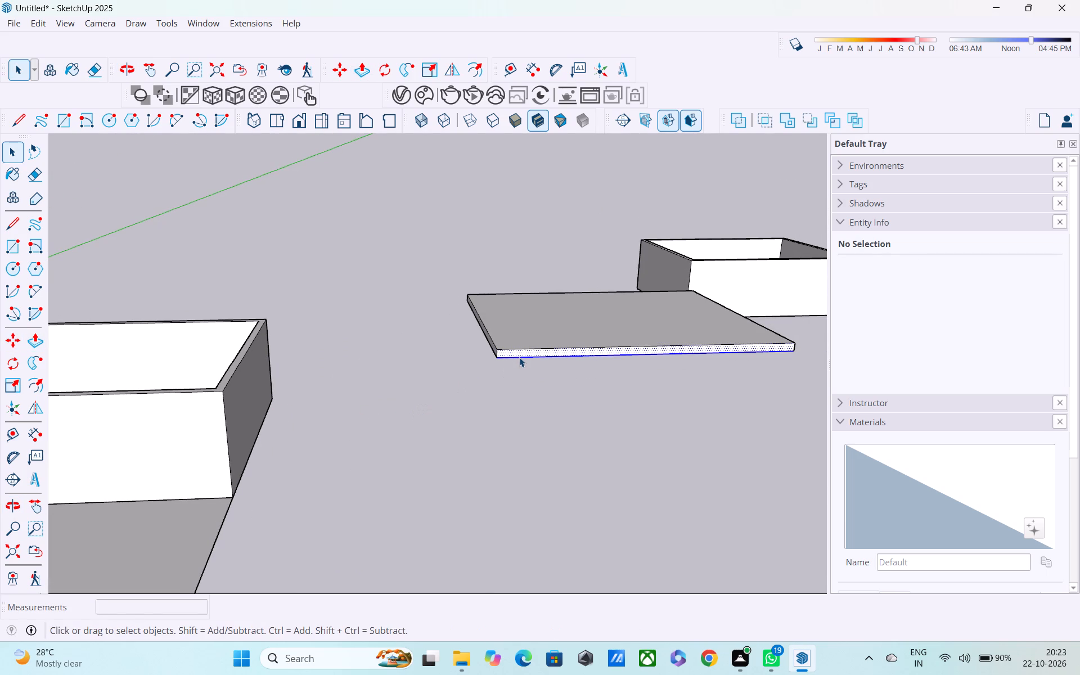
triple_click(519, 354)
right_click(519, 354)
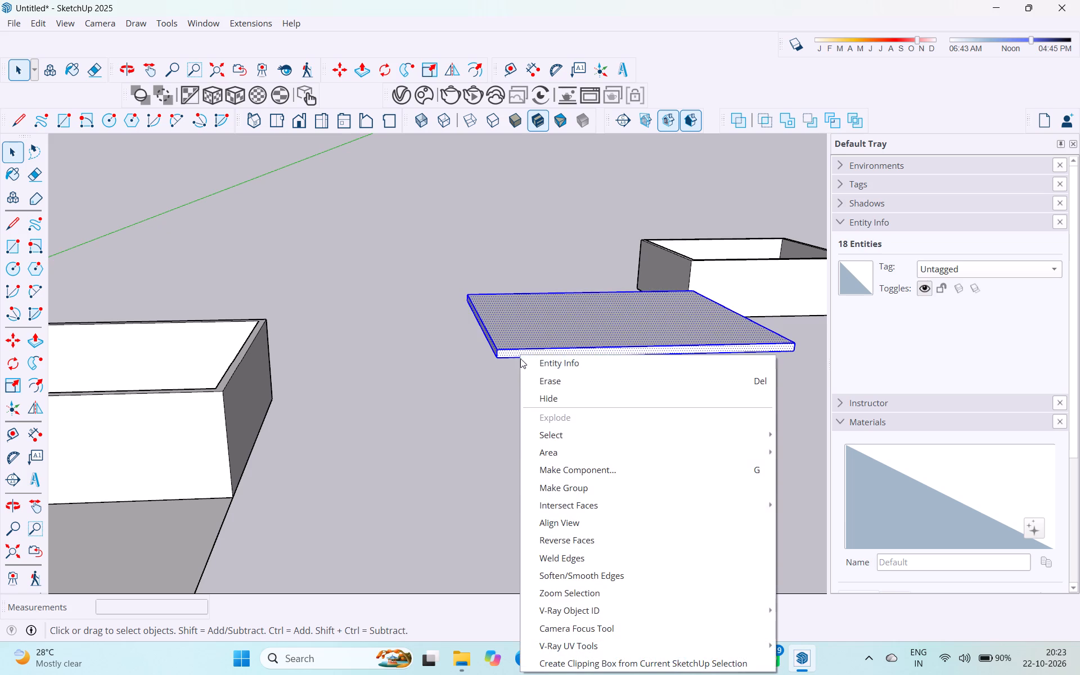
left_click(563, 492)
Move the slab group onto the original walls, snapping its lower corner to the matching top outer corner.
key("m")
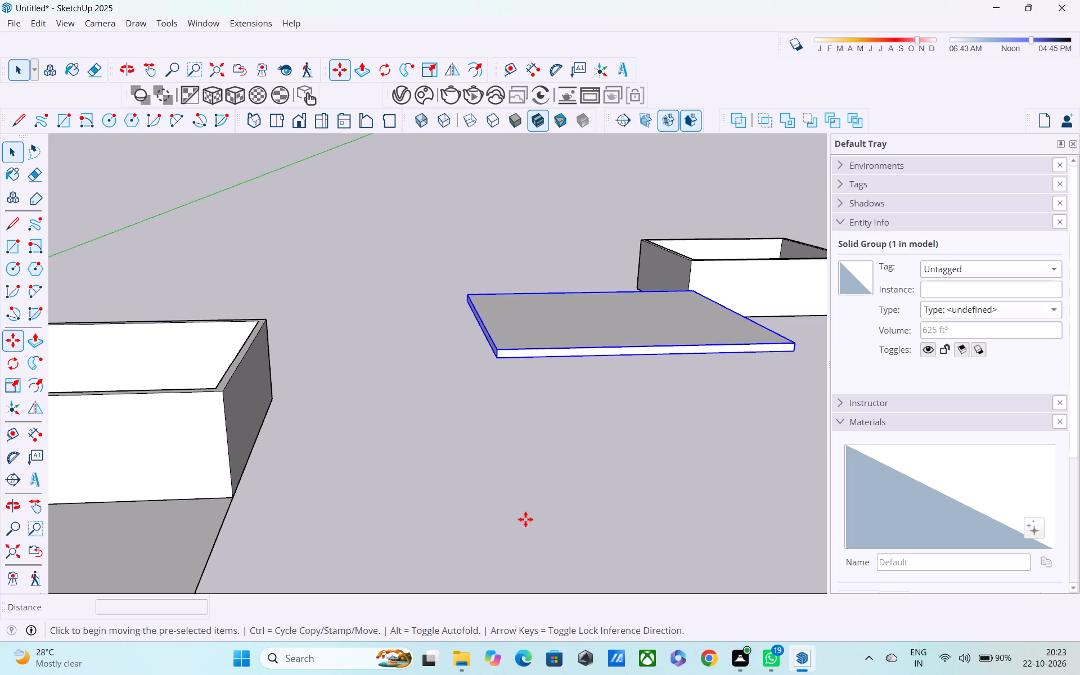
left_click(496, 359)
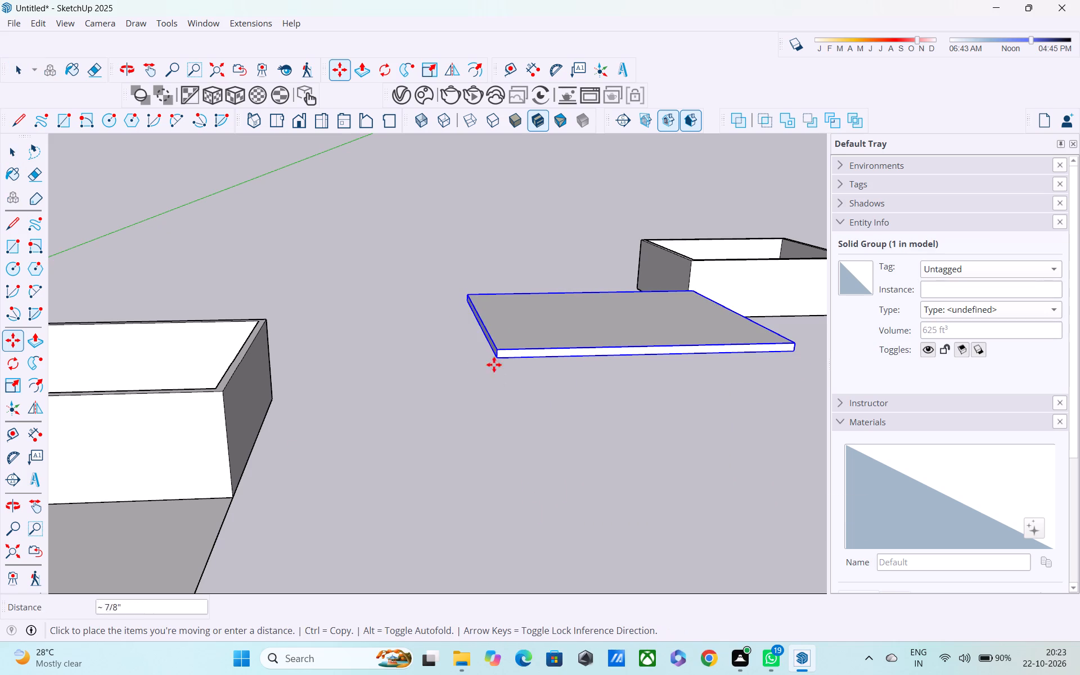
scroll(268, 451, "down", 3)
middle_click_drag(269, 450, 584, 451, "shift")
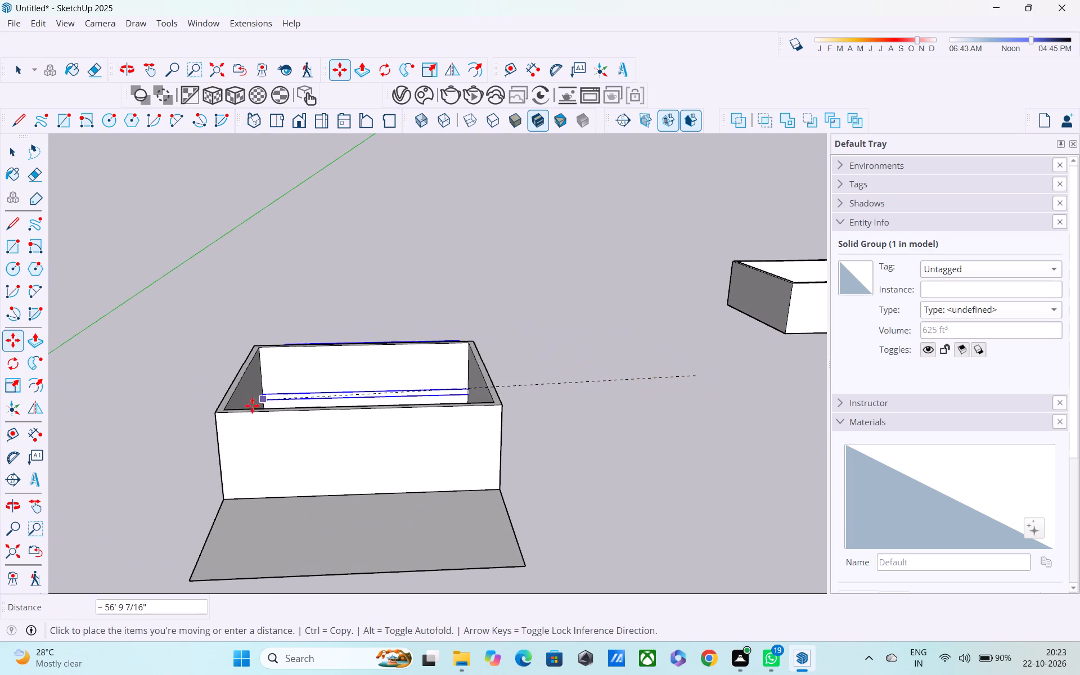
scroll(222, 415, "up", 3)
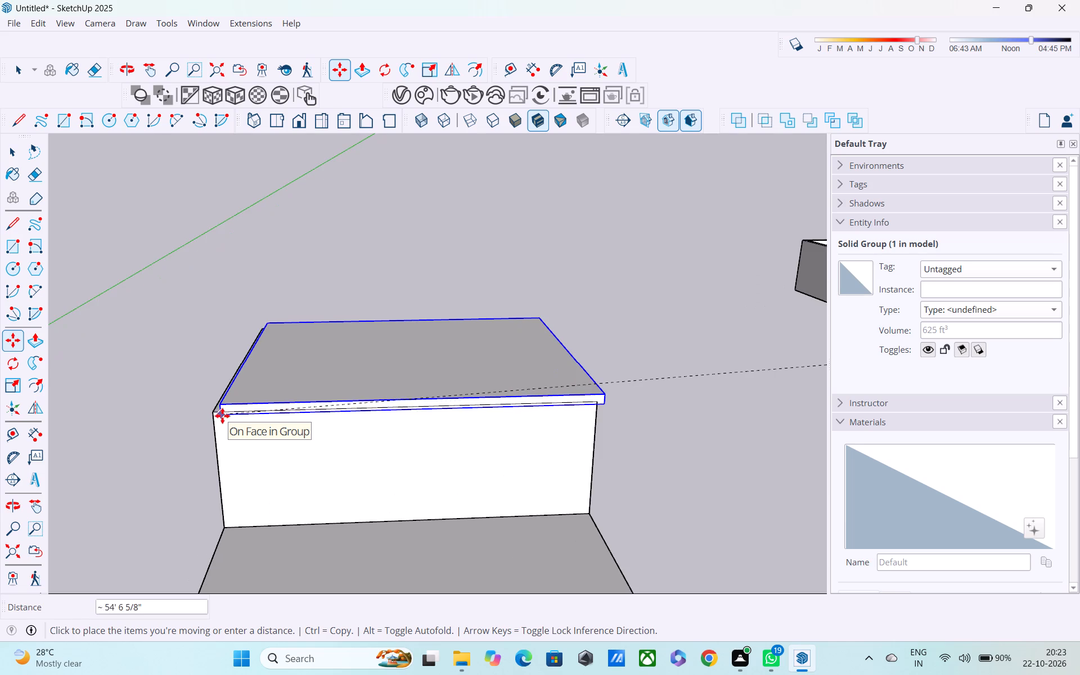
middle_click_drag(226, 418, 334, 464)
scroll(285, 467, "up", 2)
left_click(273, 475)
Examine from several angles how the slab sits on top of the walls.
middle_click_drag(317, 488, 256, 368)
middle_click_drag(331, 484, 297, 461)
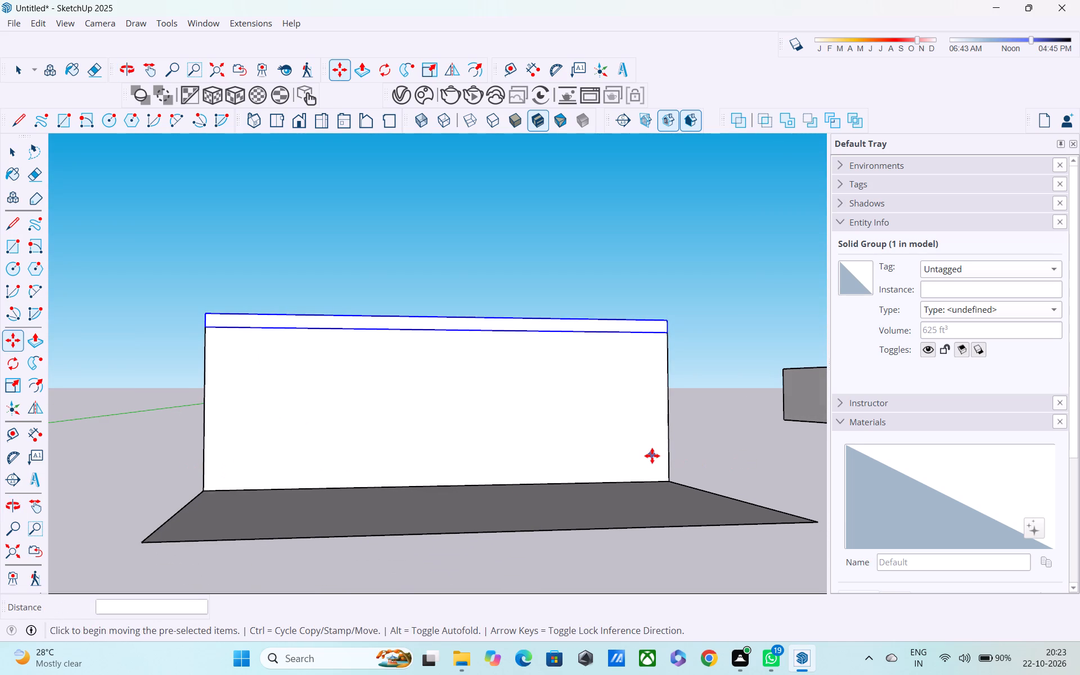
scroll(652, 456, "down", 2)
middle_click_drag(692, 463, 650, 378, "shift")
middle_click_drag(647, 377, 652, 418)
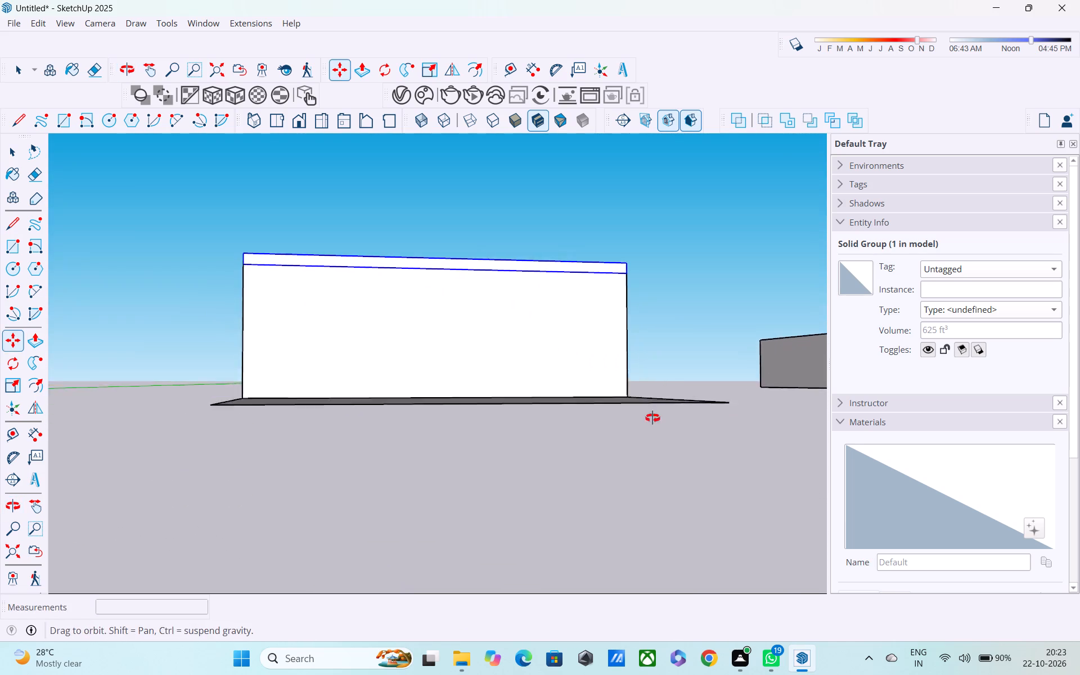
middle_click_drag(652, 418, 641, 528)
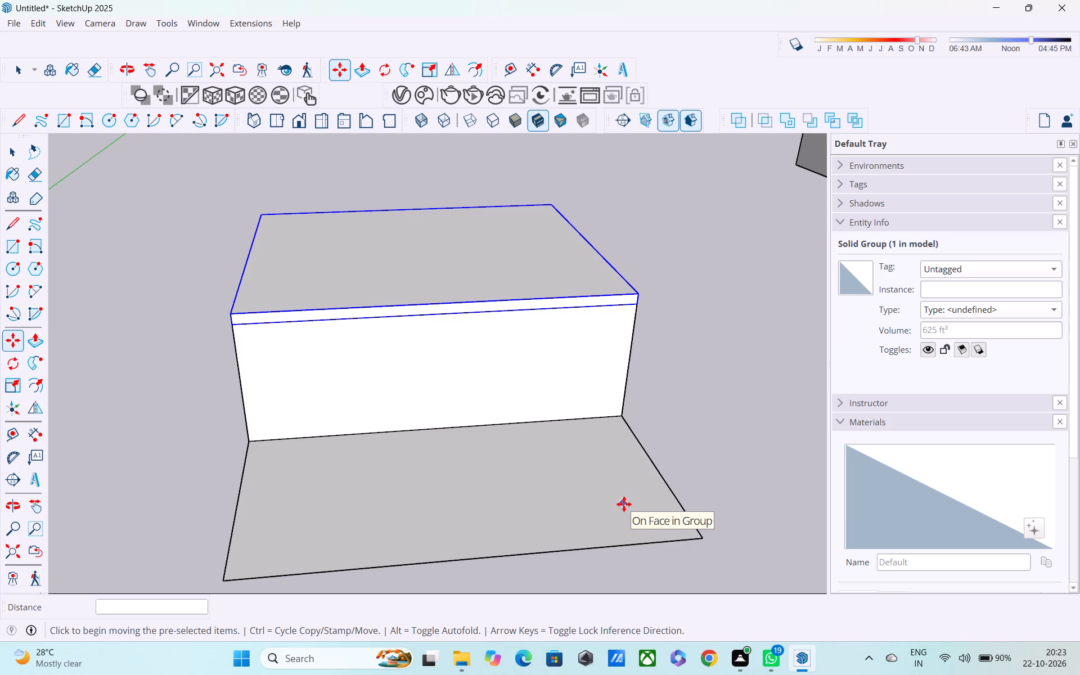
scroll(624, 504, "down", 1)
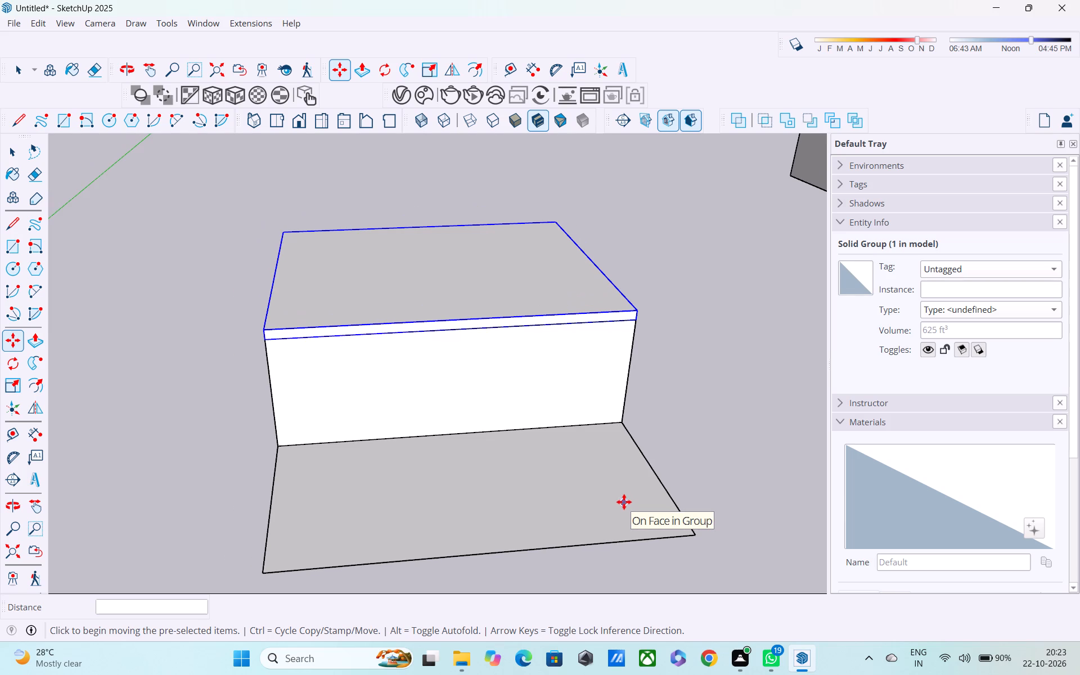
middle_click_drag(623, 496, 632, 561, "shift")
middle_click_drag(562, 417, 553, 465)
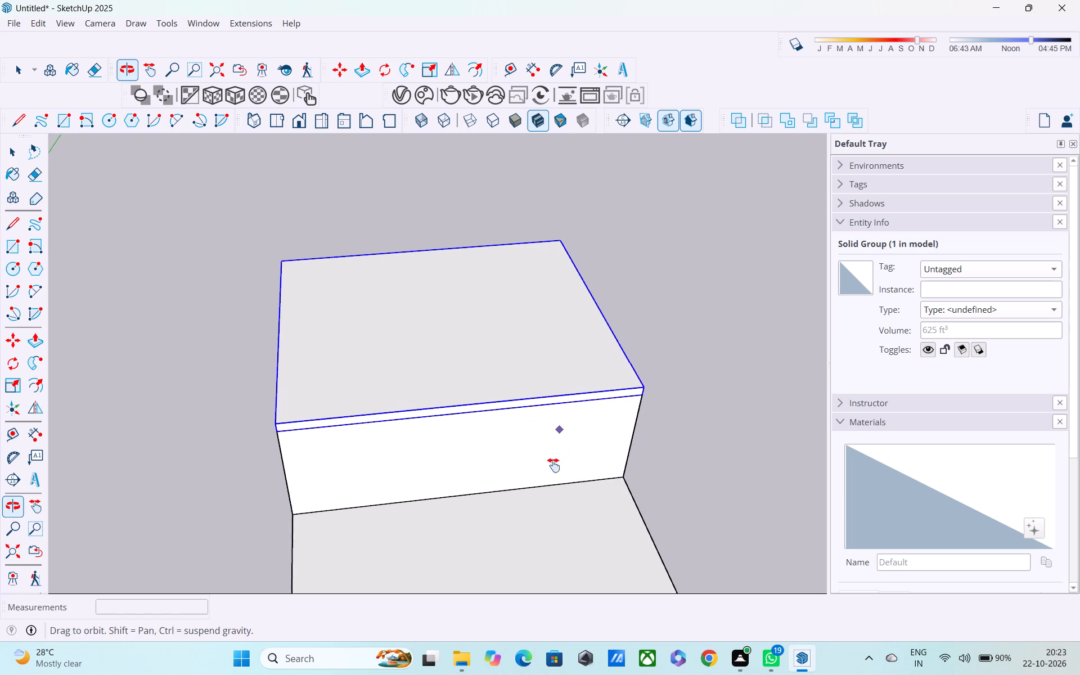
middle_click_drag(553, 465, 510, 395)
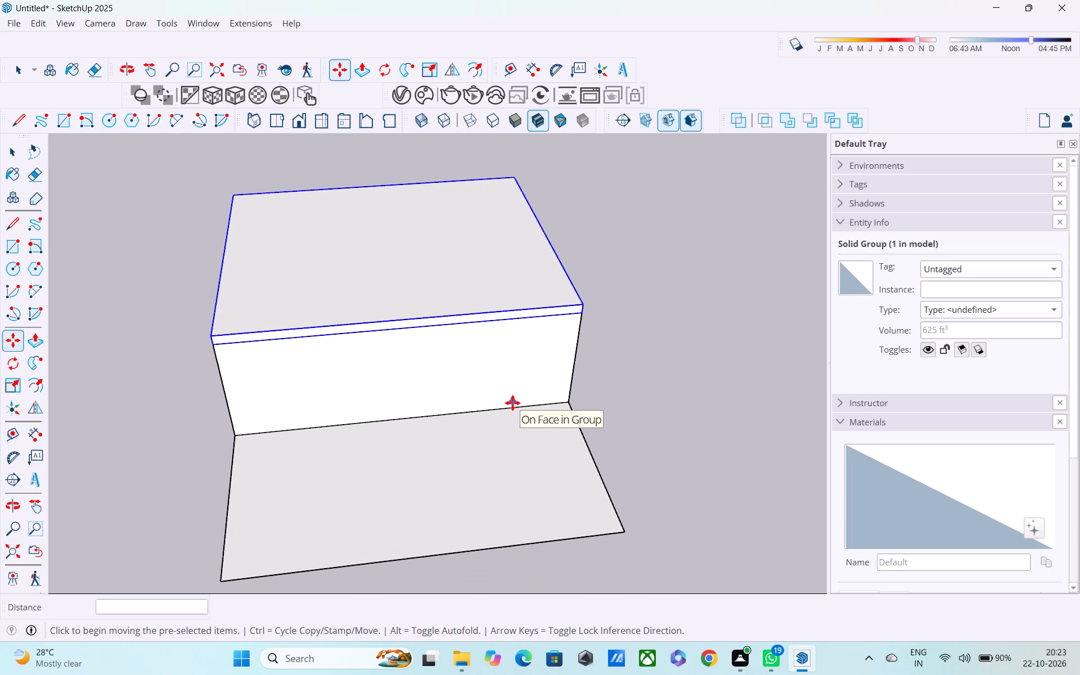
Copy the separate wall group onto the slab, snapping its lower front corner to the slab's matching top corner.
middle_click_drag(512, 403, 514, 529, "shift")
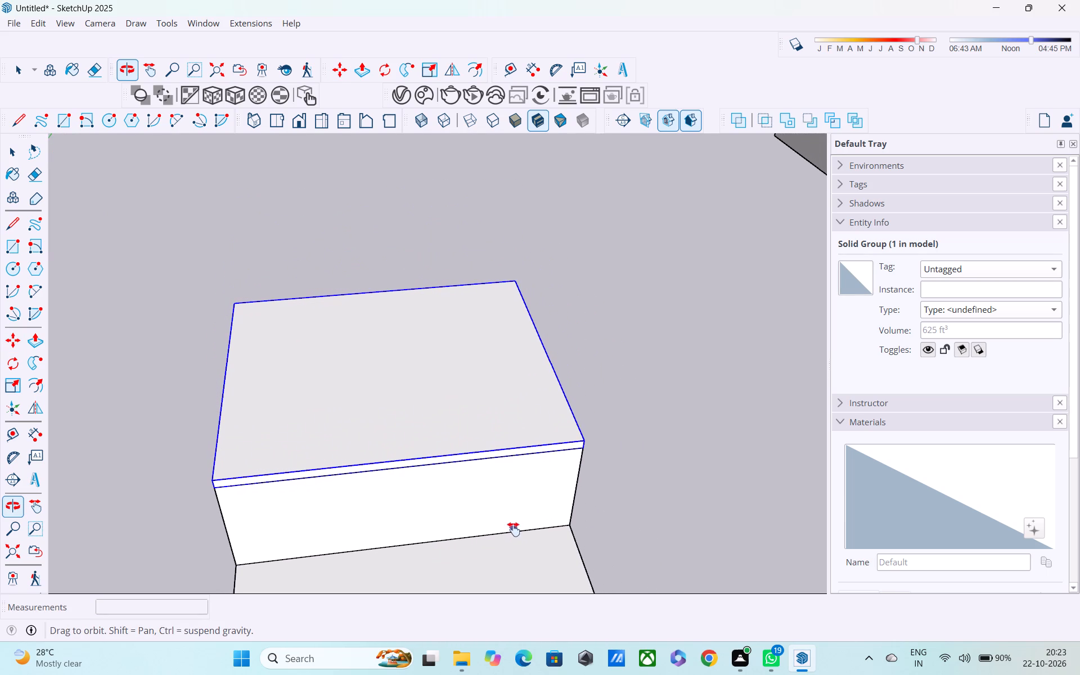
middle_click_drag(514, 529, 514, 547, "shift")
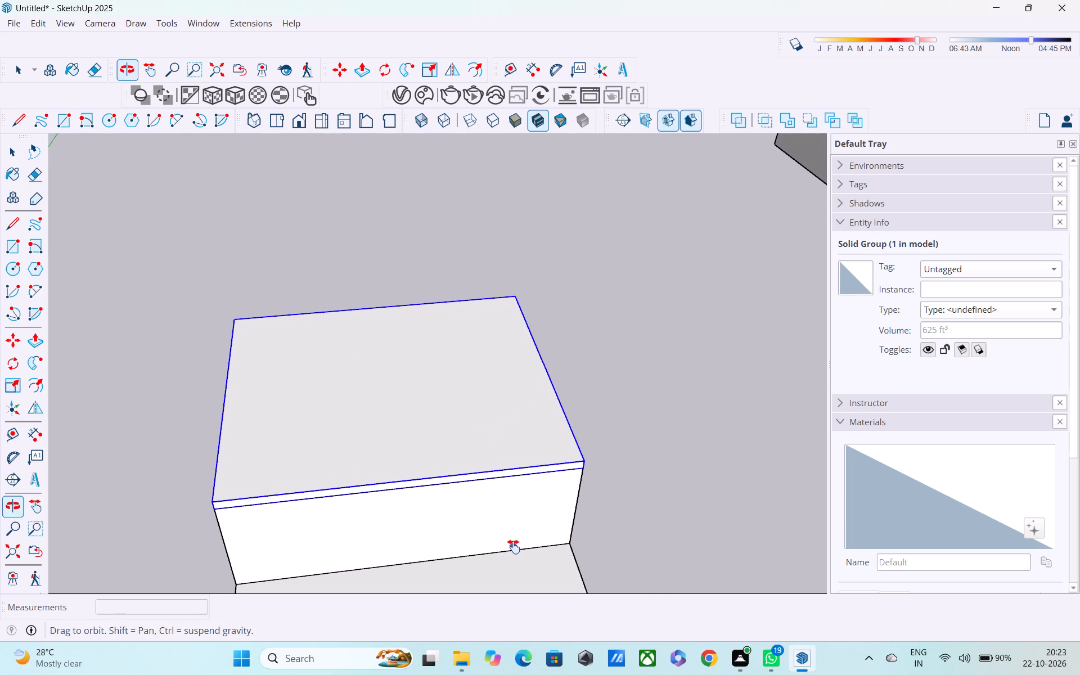
middle_click_drag(514, 547, 514, 547, "shift")
middle_click_drag(440, 499, 450, 407, "shift")
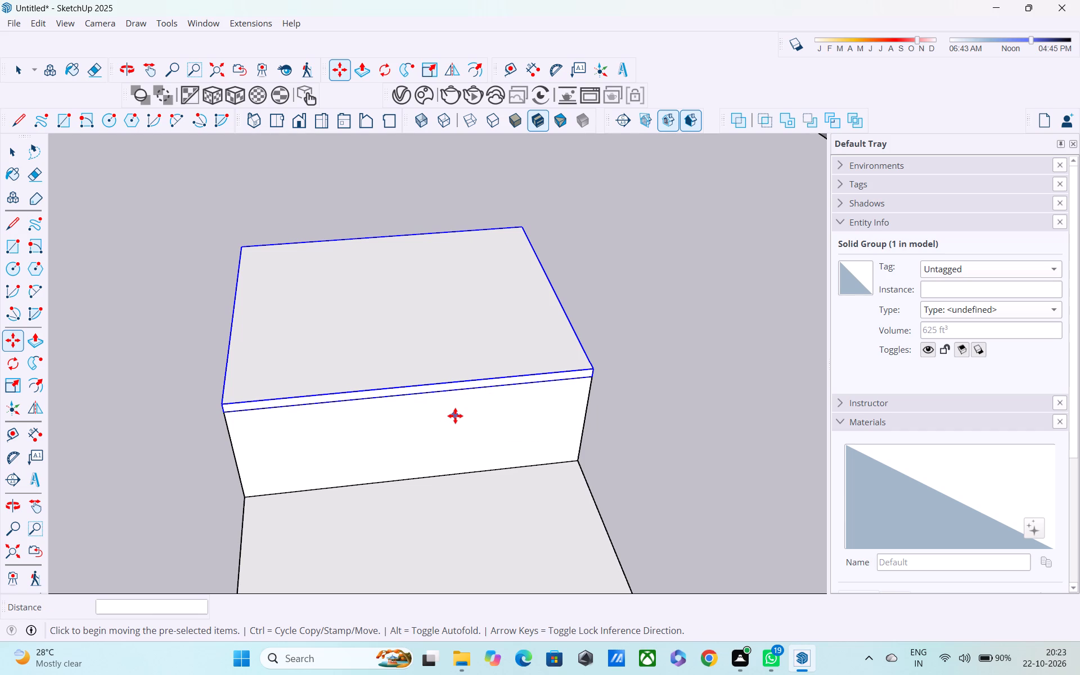
middle_click_drag(505, 452, 503, 451, "shift")
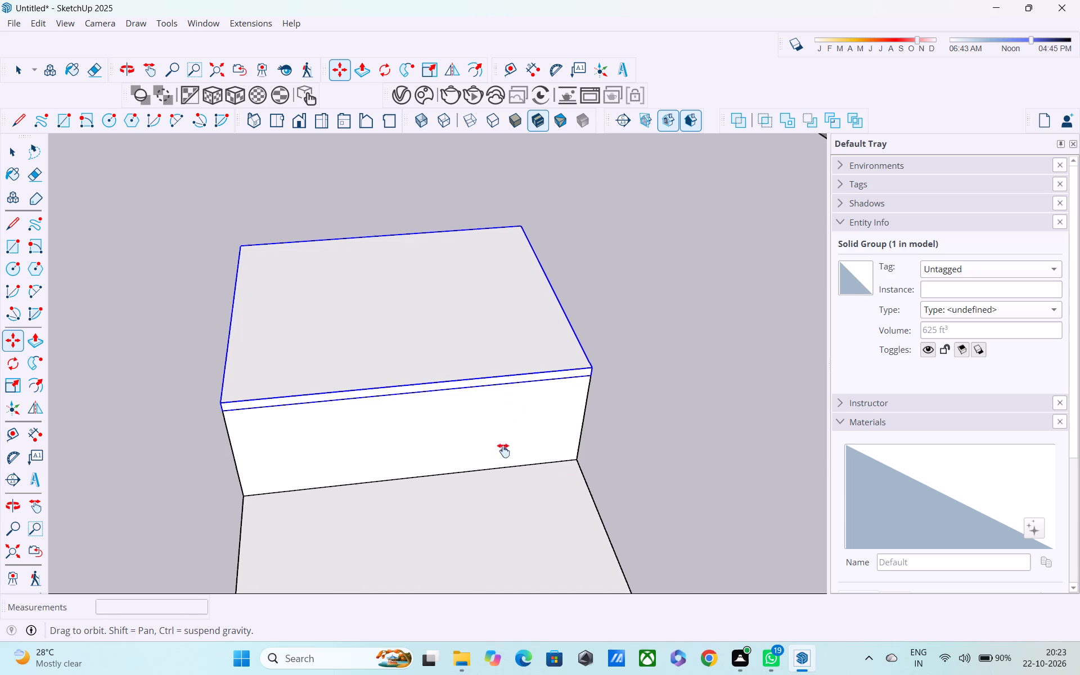
middle_click_drag(503, 451, 225, 418, "shift")
middle_click_drag(329, 415, 390, 424)
scroll(390, 417, "down", 5)
middle_click_drag(393, 415, 389, 408)
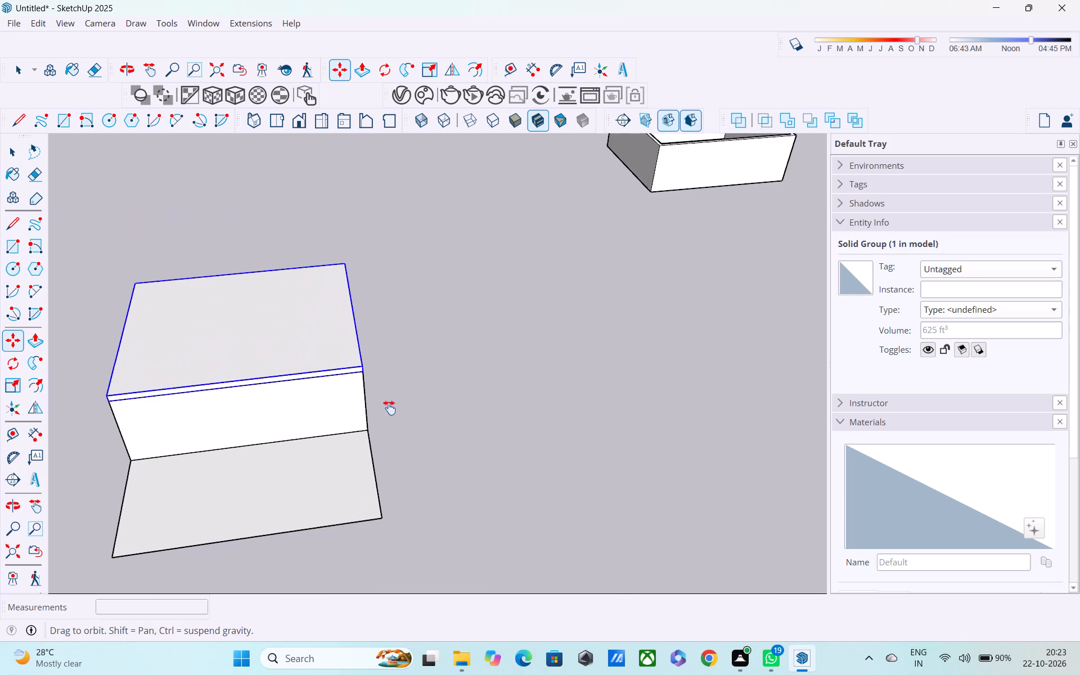
middle_click_drag(389, 408, 375, 516)
key("space")
left_click(658, 245)
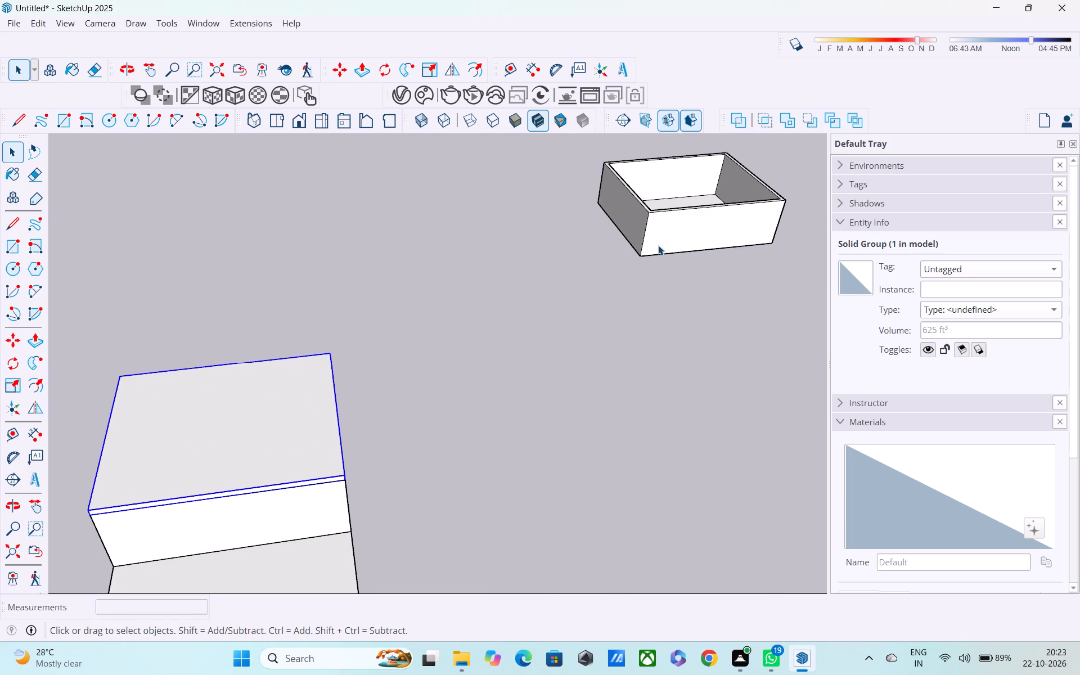
key("m")
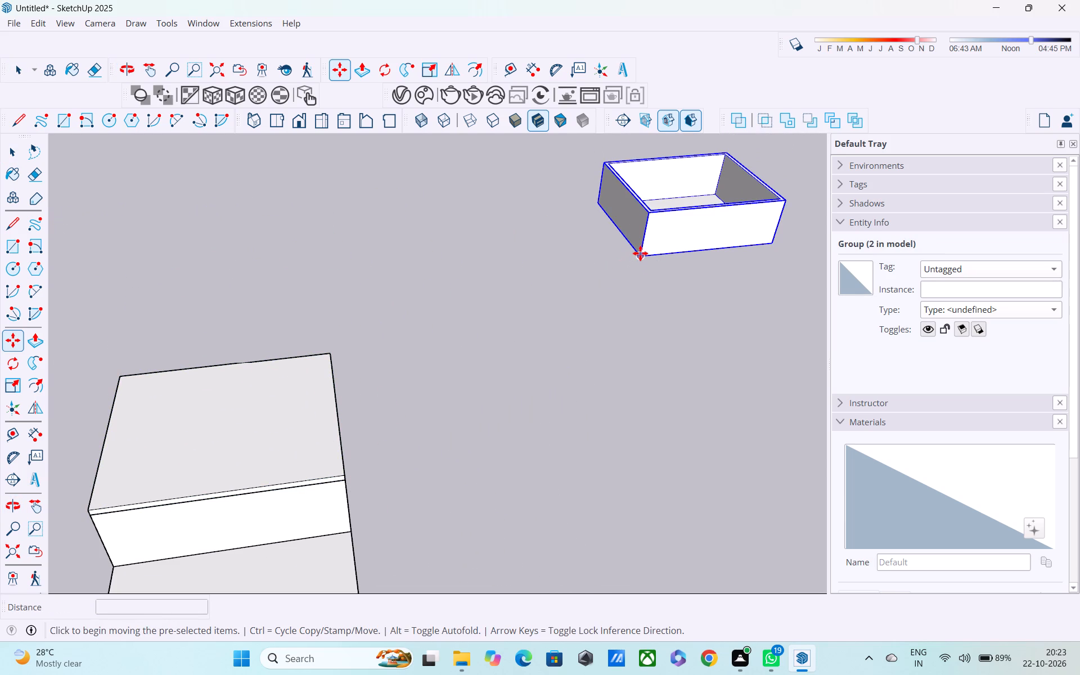
left_click(640, 253)
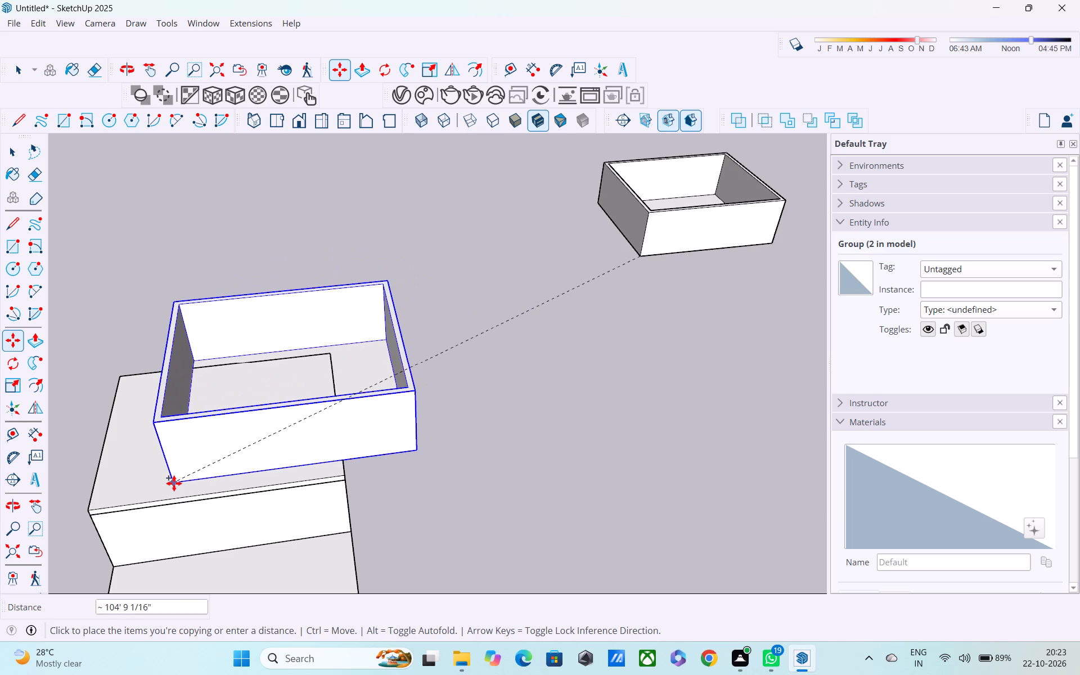
middle_click_drag(174, 483, 490, 473)
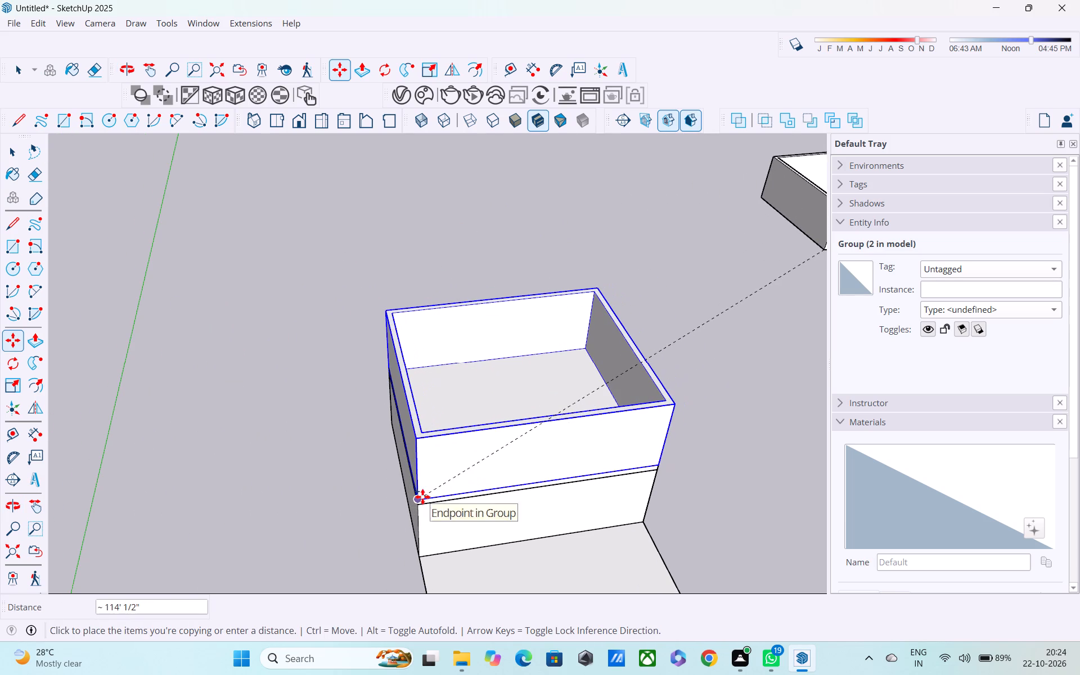
left_click(422, 497)
middle_click_drag(427, 500, 391, 370)
scroll(435, 380, "down", 3)
key("space")
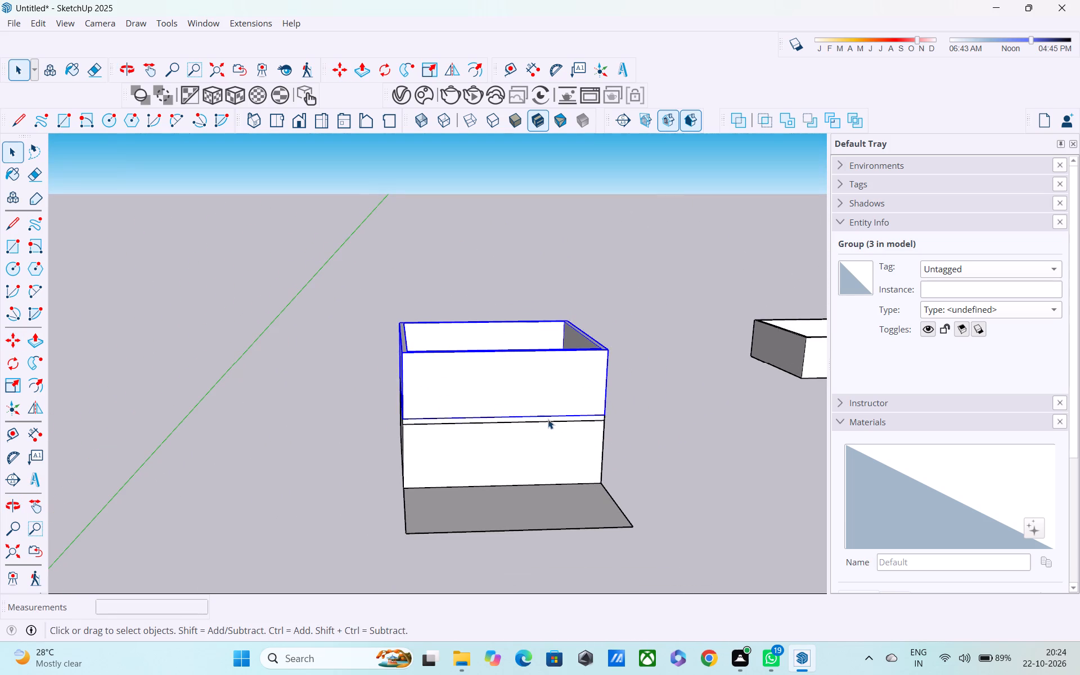
Copy the 10" slab onto the upper walls, snapping its lower front corner to the walls' matching top outer corner.
scroll(557, 419, "down", 1)
middle_click_drag(593, 413, 209, 431)
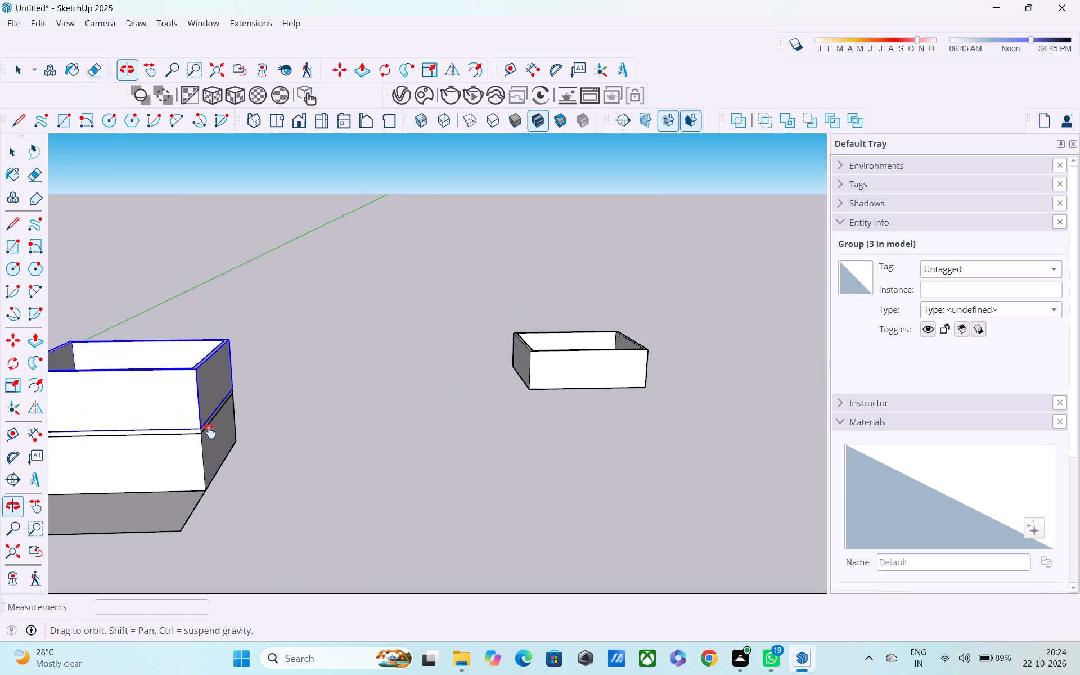
middle_click_drag(209, 431, 228, 433)
scroll(211, 433, "up", 4)
middle_click_drag(228, 444, 313, 371)
left_click(447, 370)
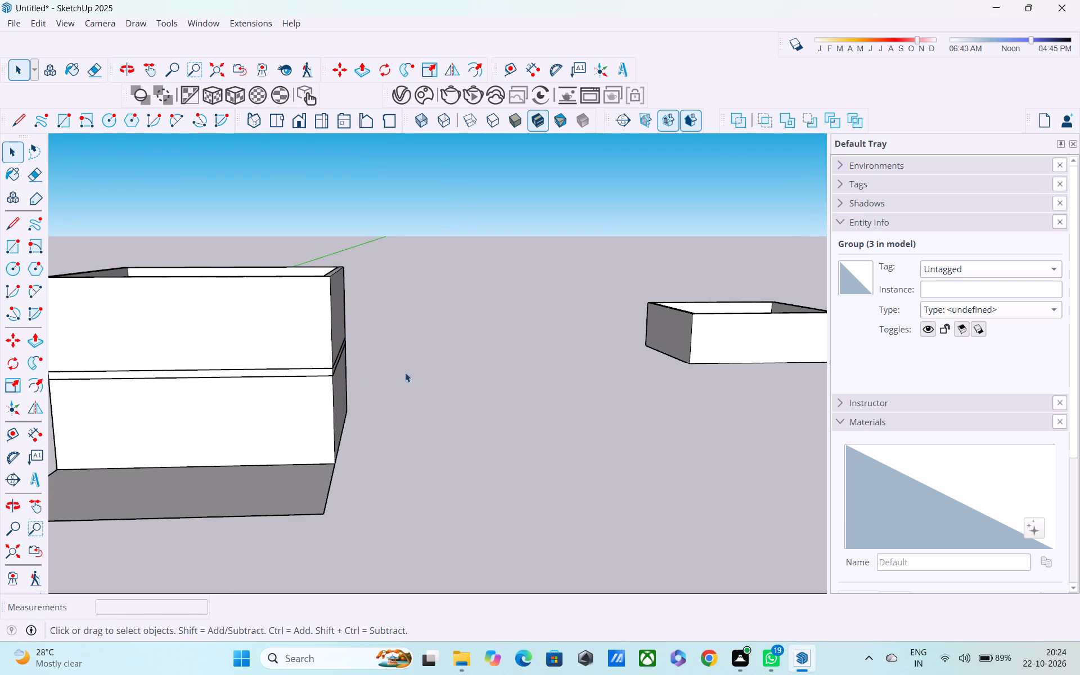
scroll(323, 371, "up", 2)
left_click(323, 371)
key("m")
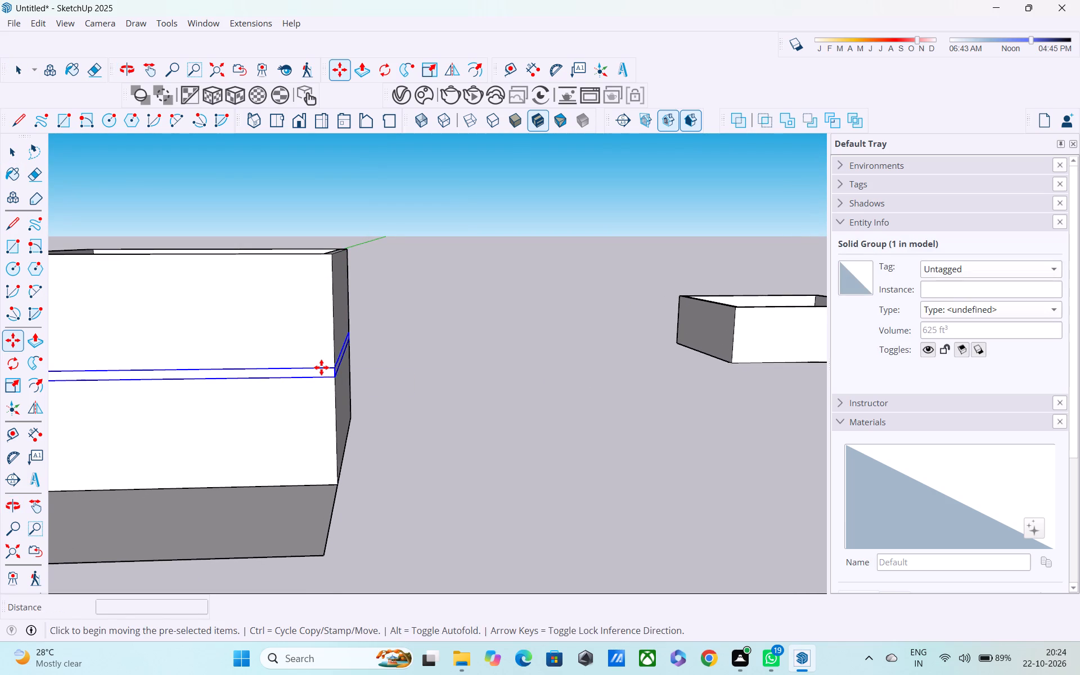
scroll(322, 368, "up", 3)
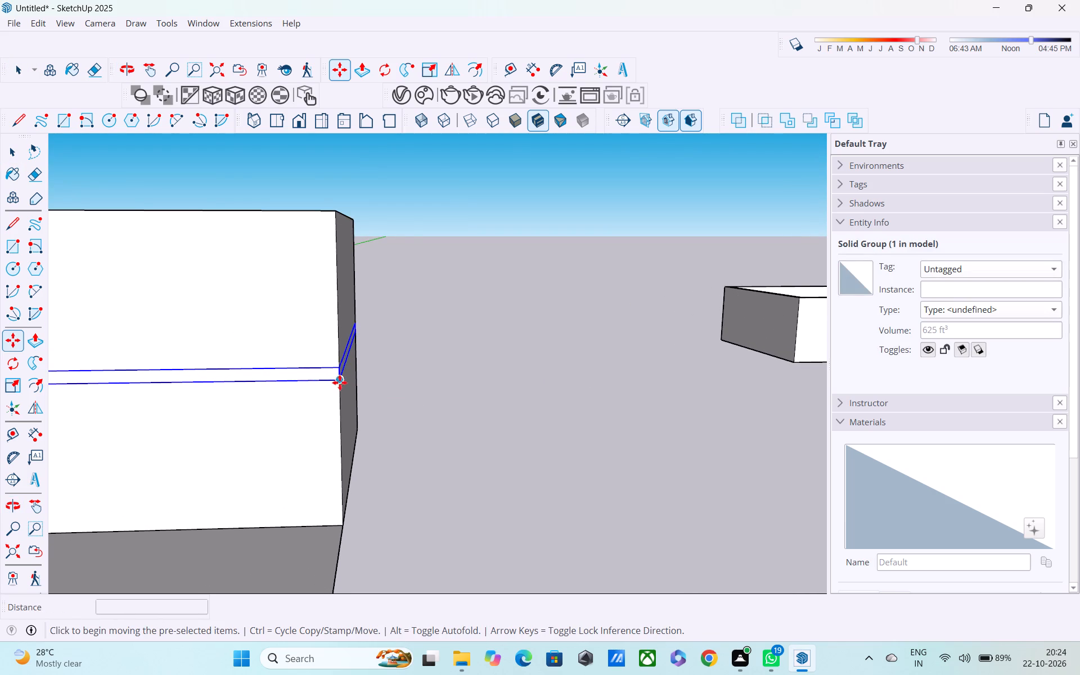
left_click(341, 382)
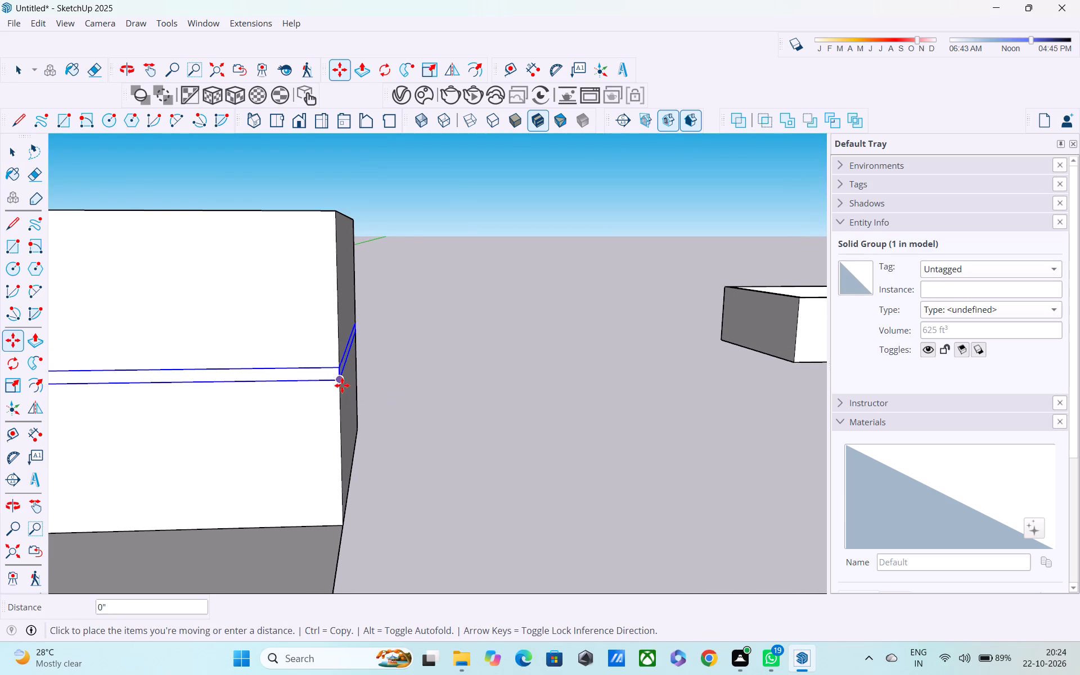
middle_click_drag(367, 178, 436, 290, "shift")
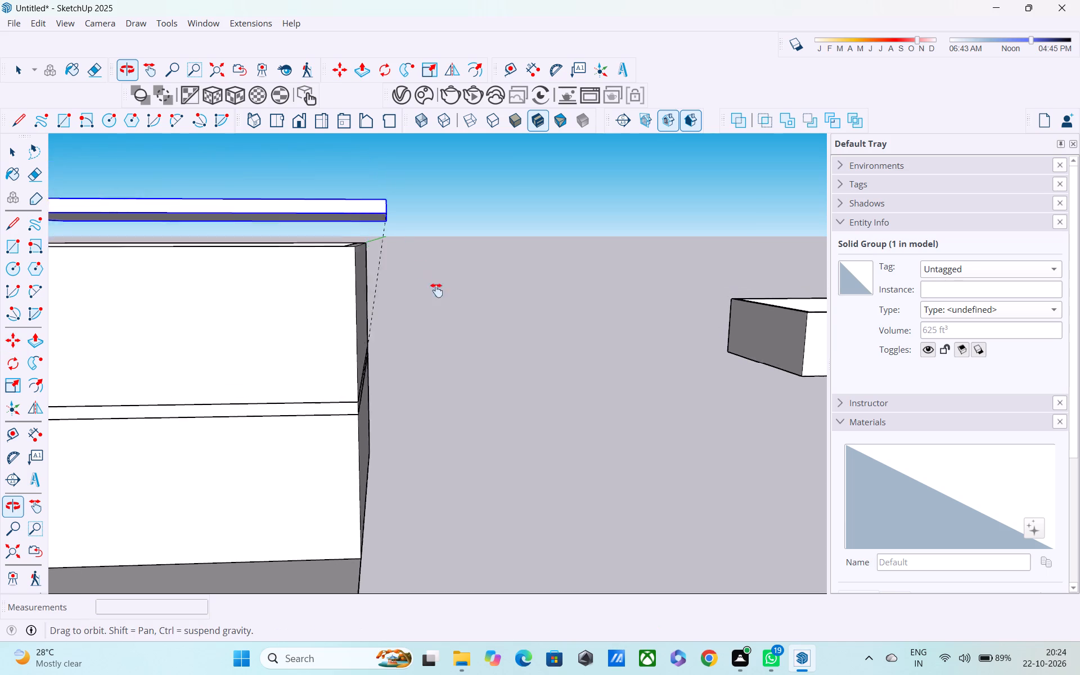
middle_click_drag(436, 290, 982, 377, "shift")
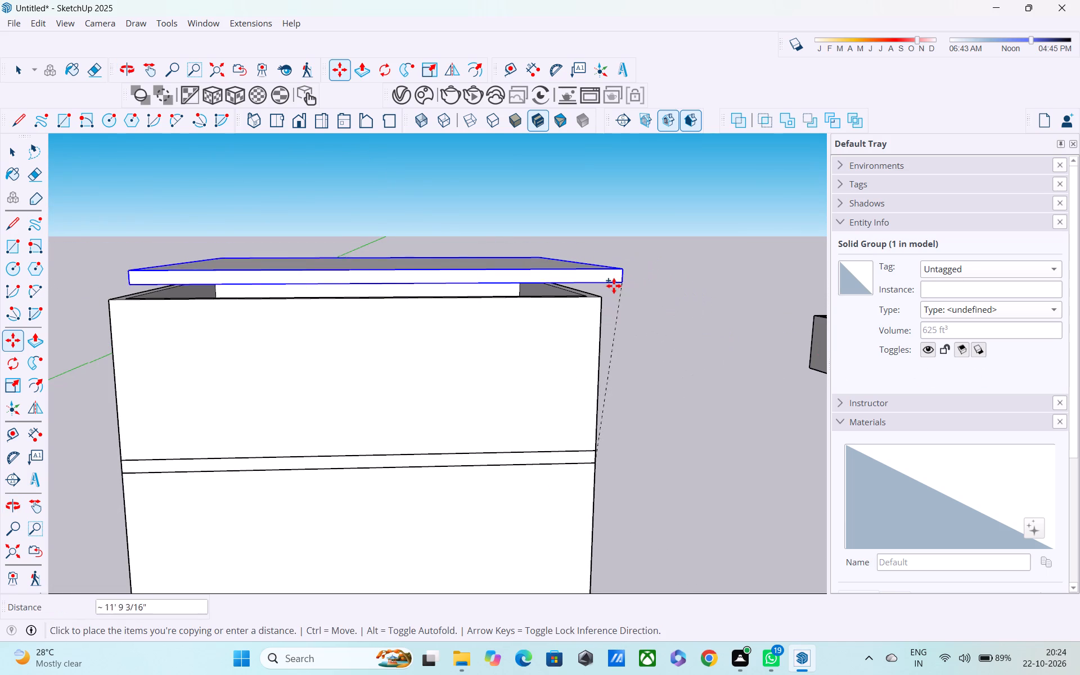
left_click(599, 299)
scroll(596, 309, "down", 3)
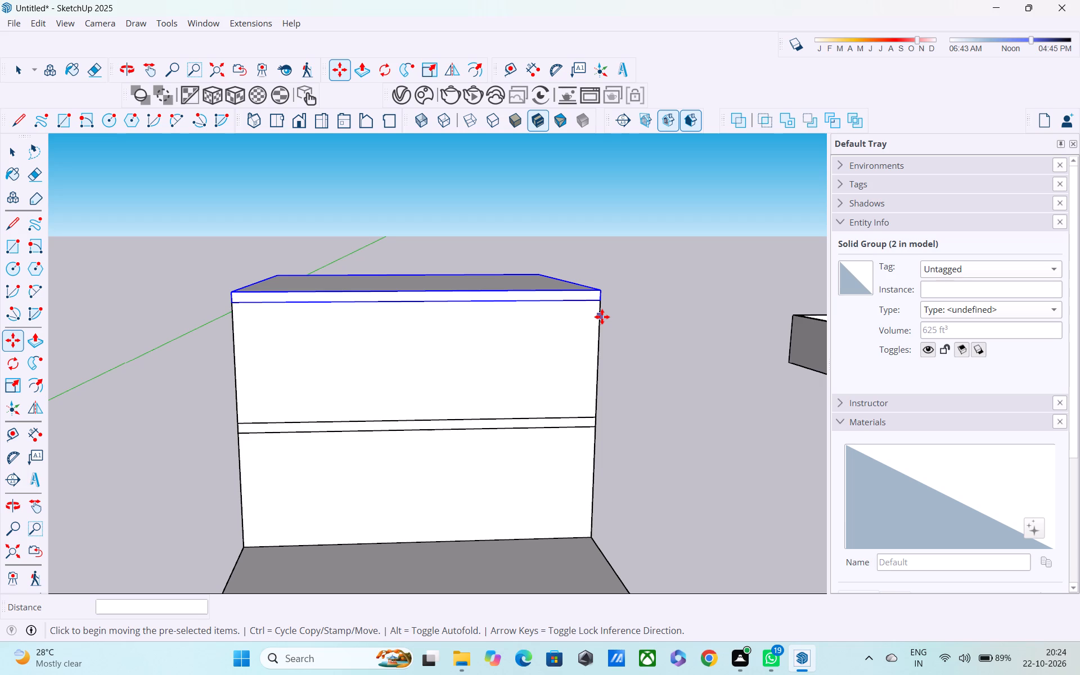
Examine from several angles how the upper walls and both slabs are stacked.
middle_click_drag(618, 291, 616, 371, "shift")
middle_click_drag(520, 338, 502, 265)
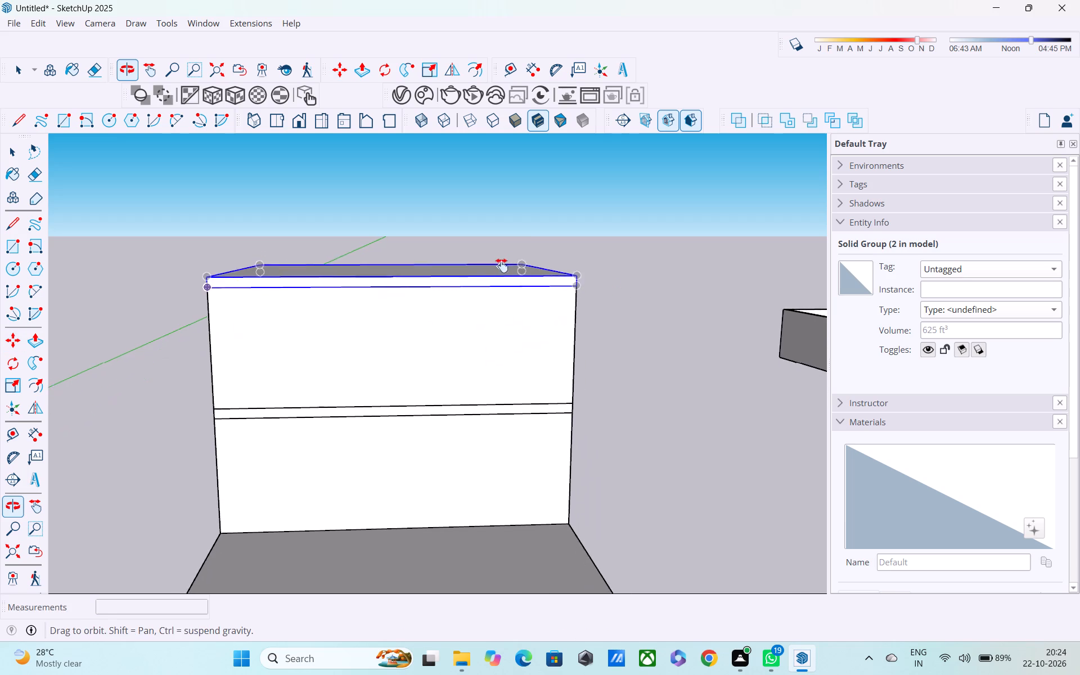
middle_click_drag(502, 265, 503, 254)
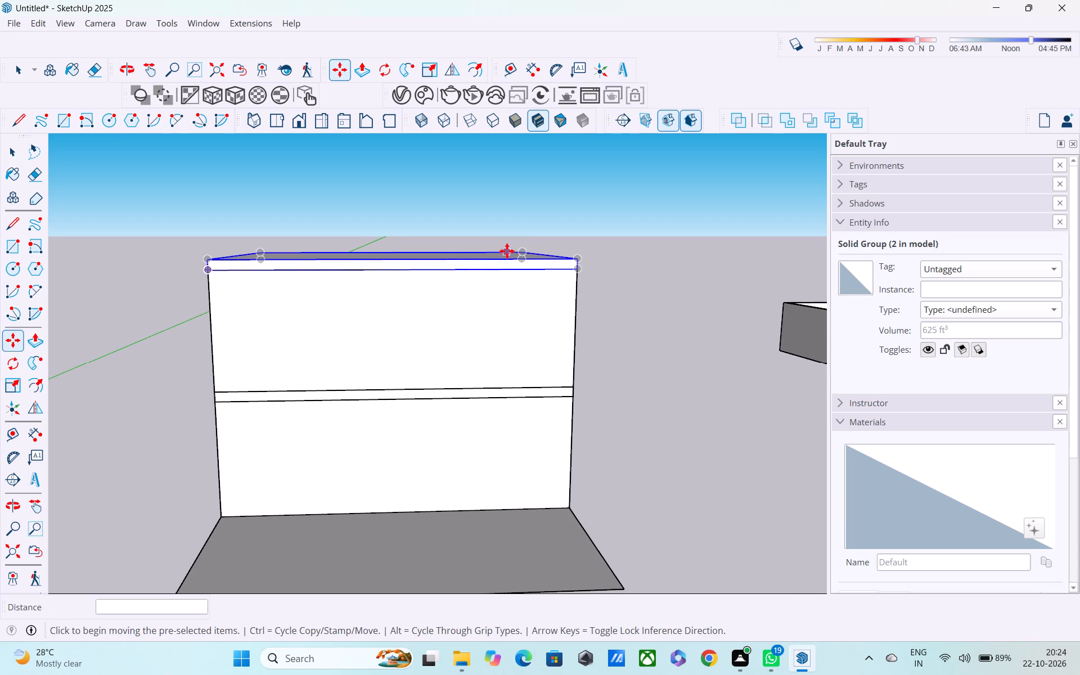
middle_click_drag(507, 249, 471, 337)
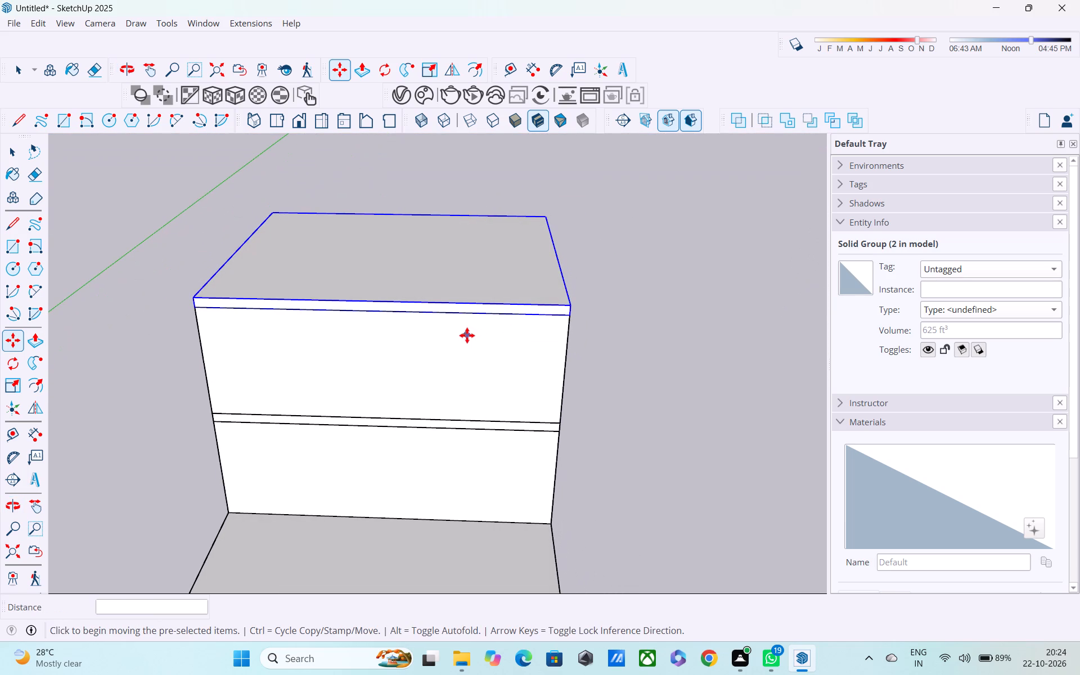
middle_click_drag(465, 331, 374, 381)
scroll(409, 344, "up", 3)
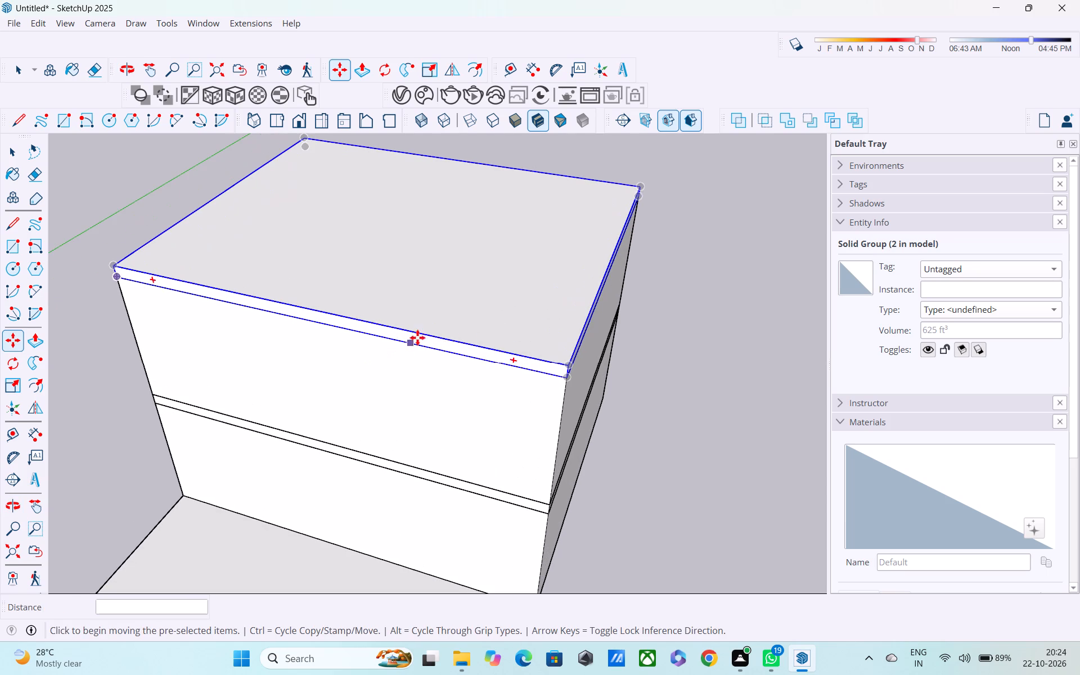
middle_click_drag(494, 403, 505, 348)
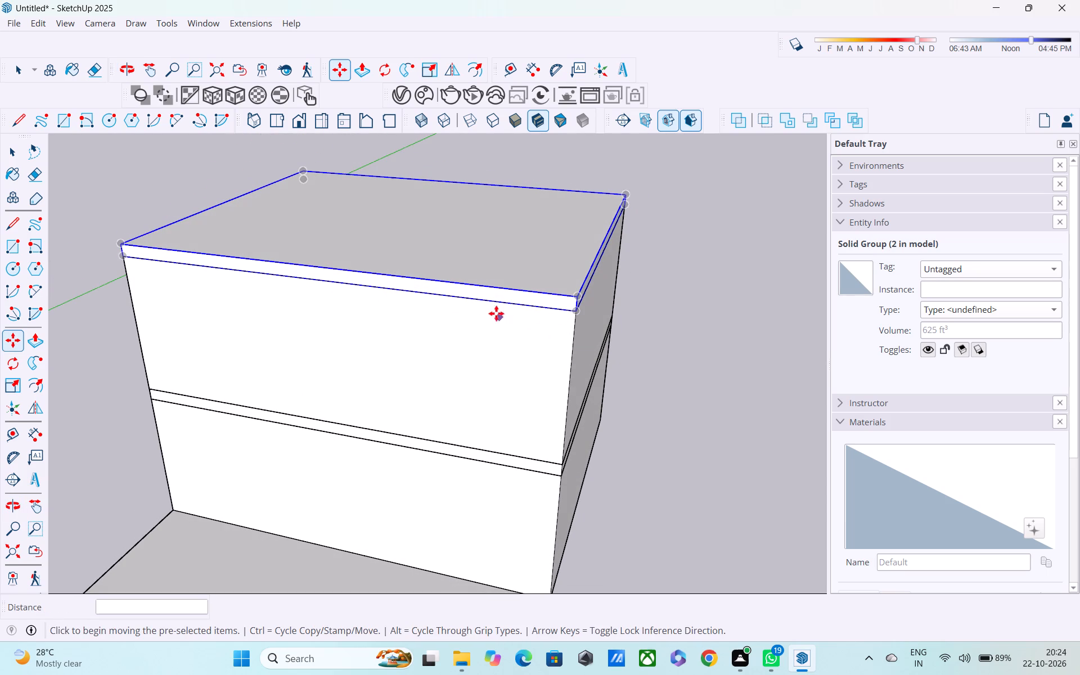
Open the ground-floor wall group and place a vertical guide on its front face, 15' from the vertical edge at the origin.
key("space")
left_click(404, 358)
double_click(357, 488)
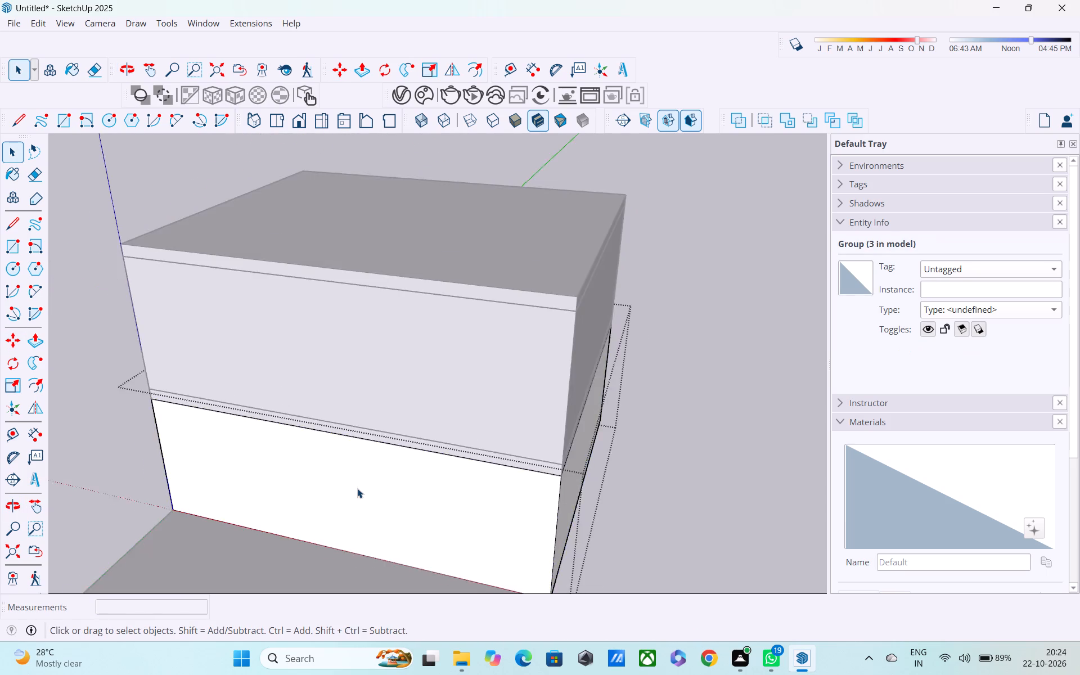
scroll(358, 488, "up", 1)
middle_click_drag(358, 488, 468, 338)
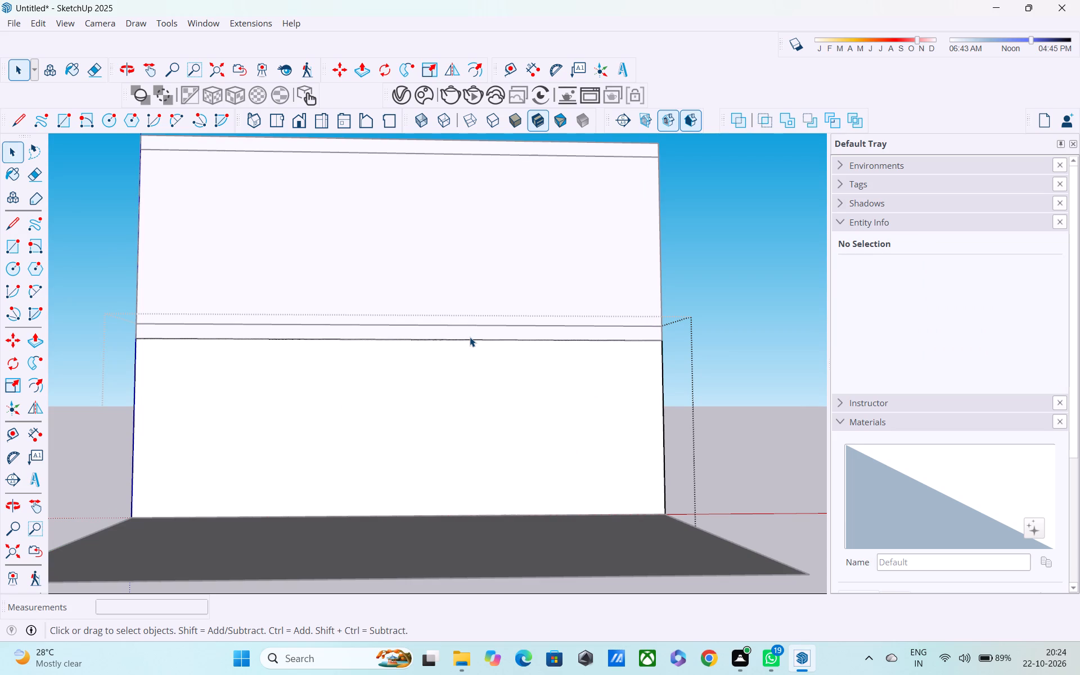
key("t")
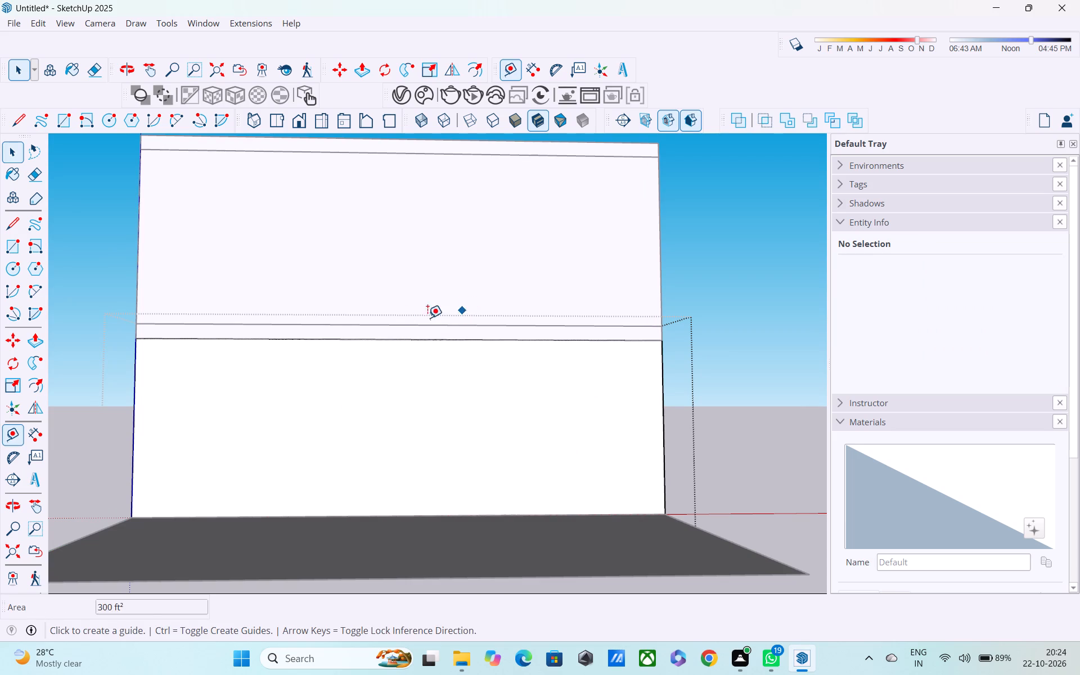
left_click(134, 408)
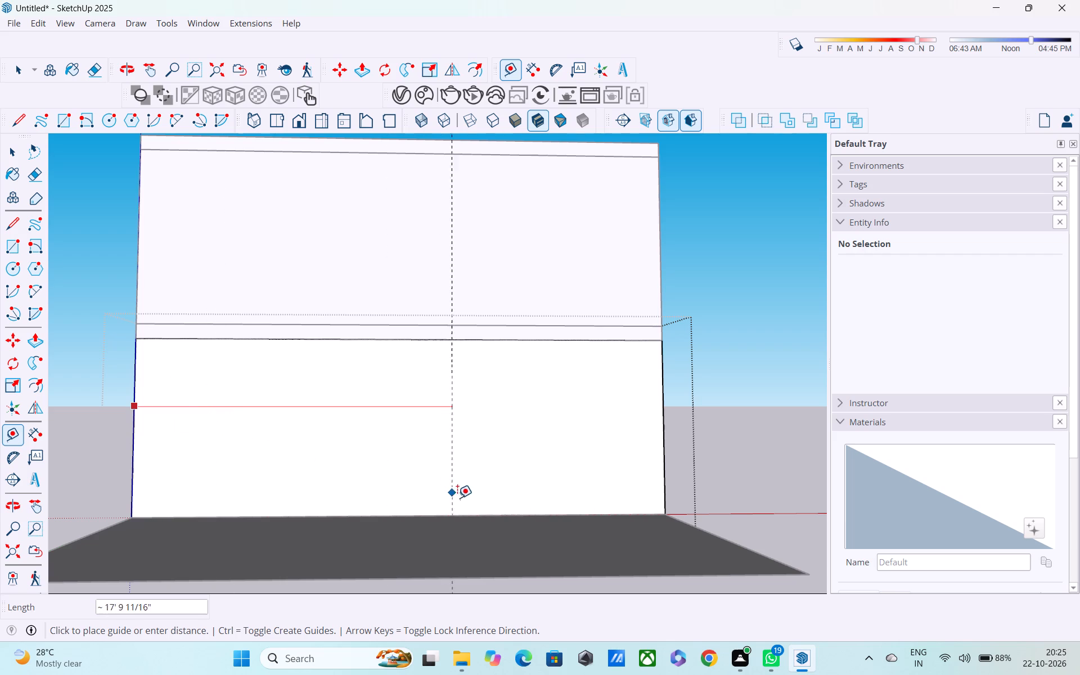
left_click(403, 517)
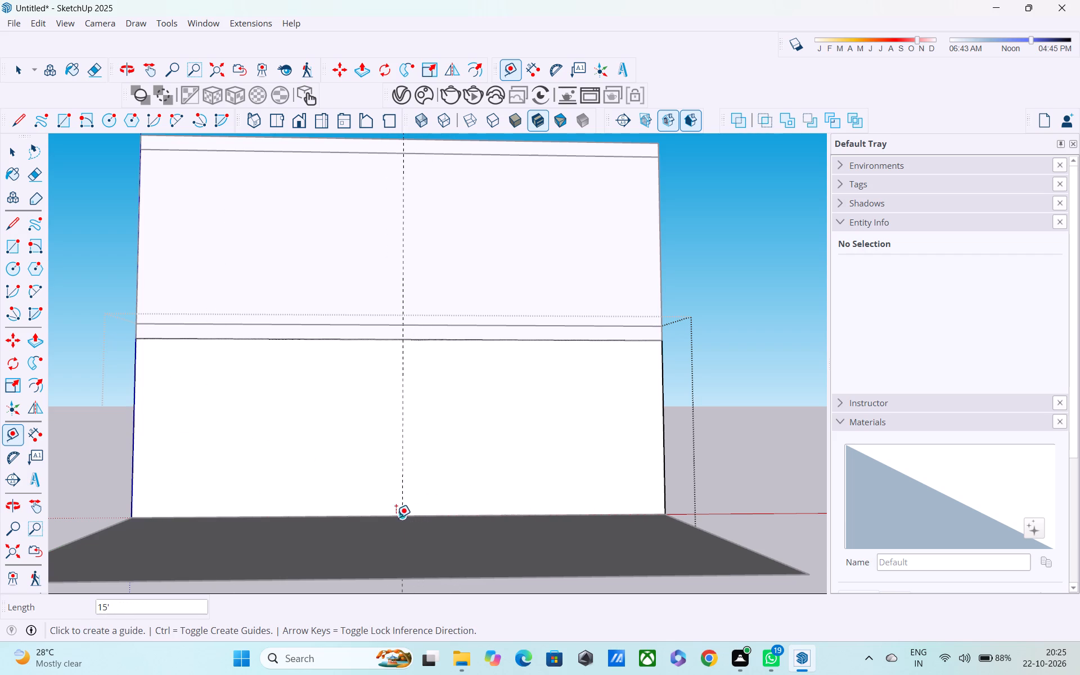
Add three vertical guides on the front wall face, starting from the origin-side edge and spaced successively 3.5', 4' and 2'.
middle_click_drag(199, 445, 207, 505)
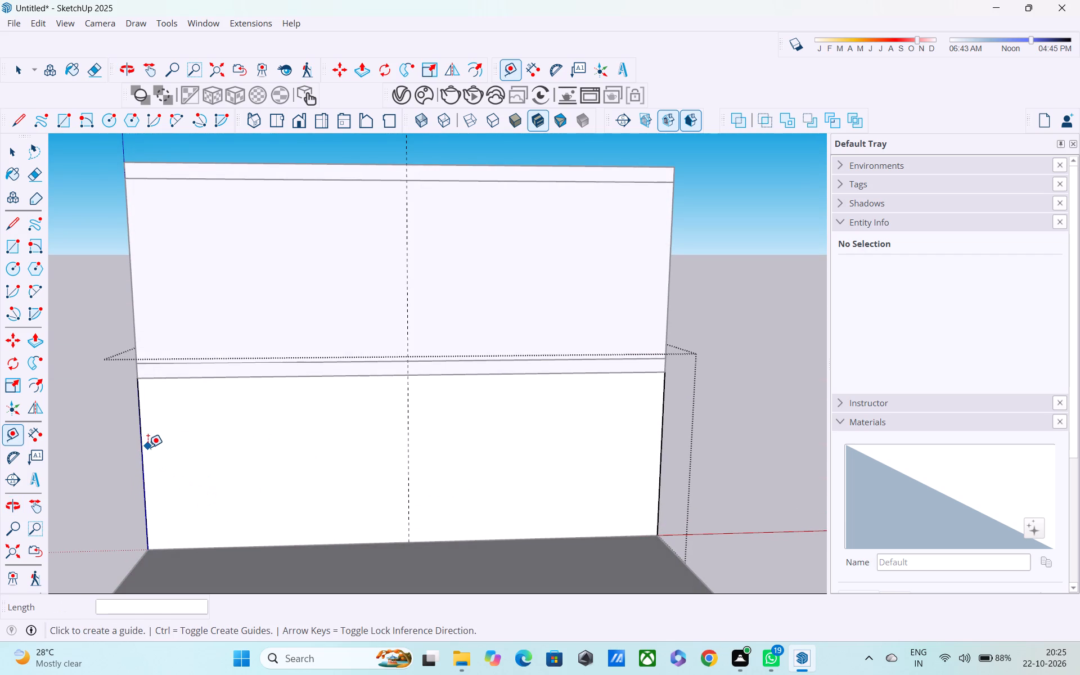
left_click(141, 439)
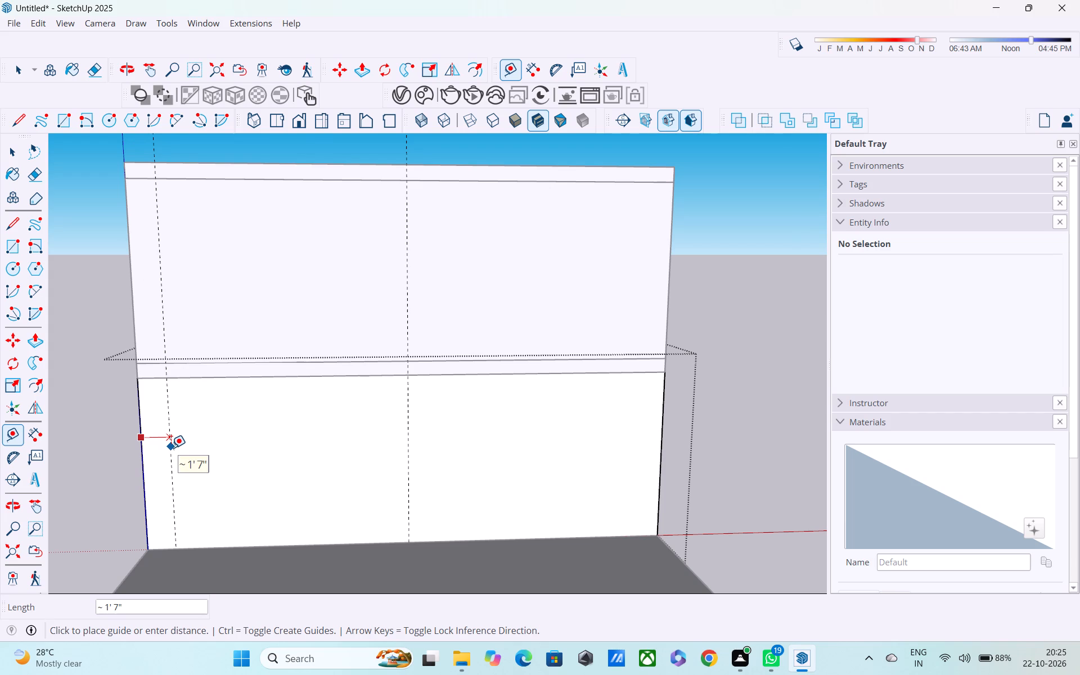
type("3.5'")
key("Return")
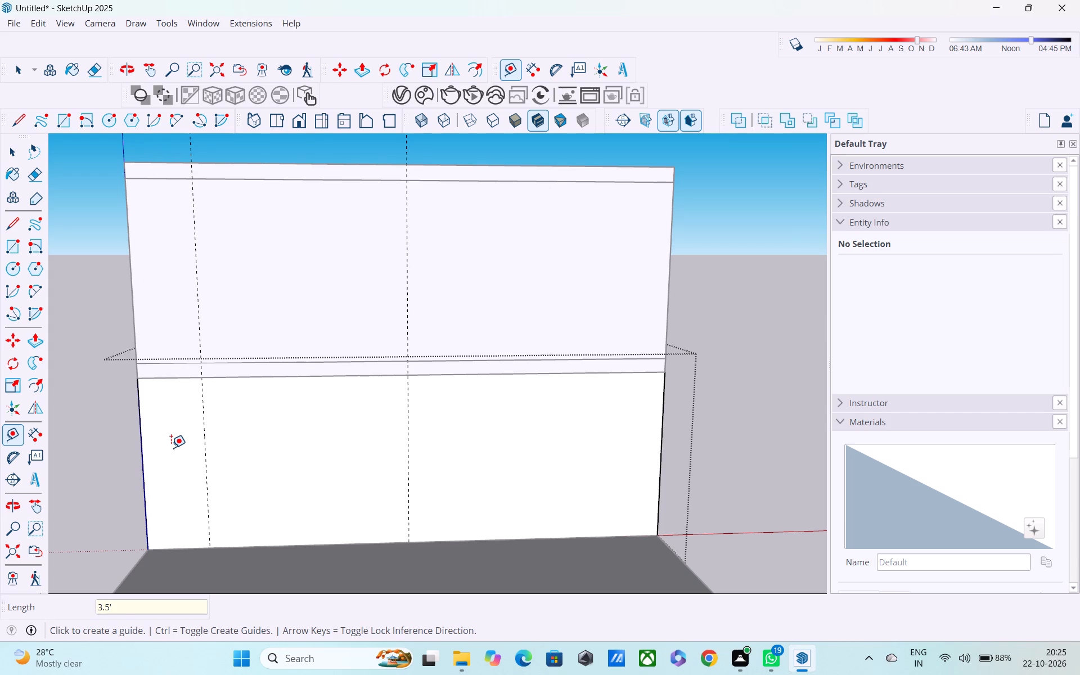
left_click(205, 467)
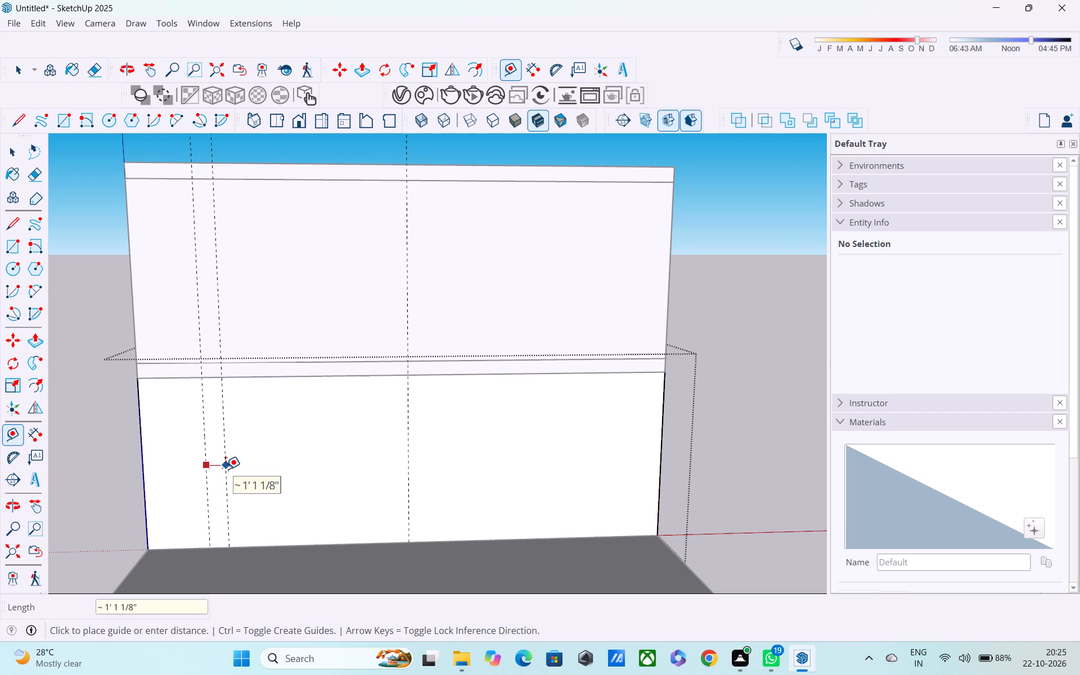
type("4'")
key("Return")
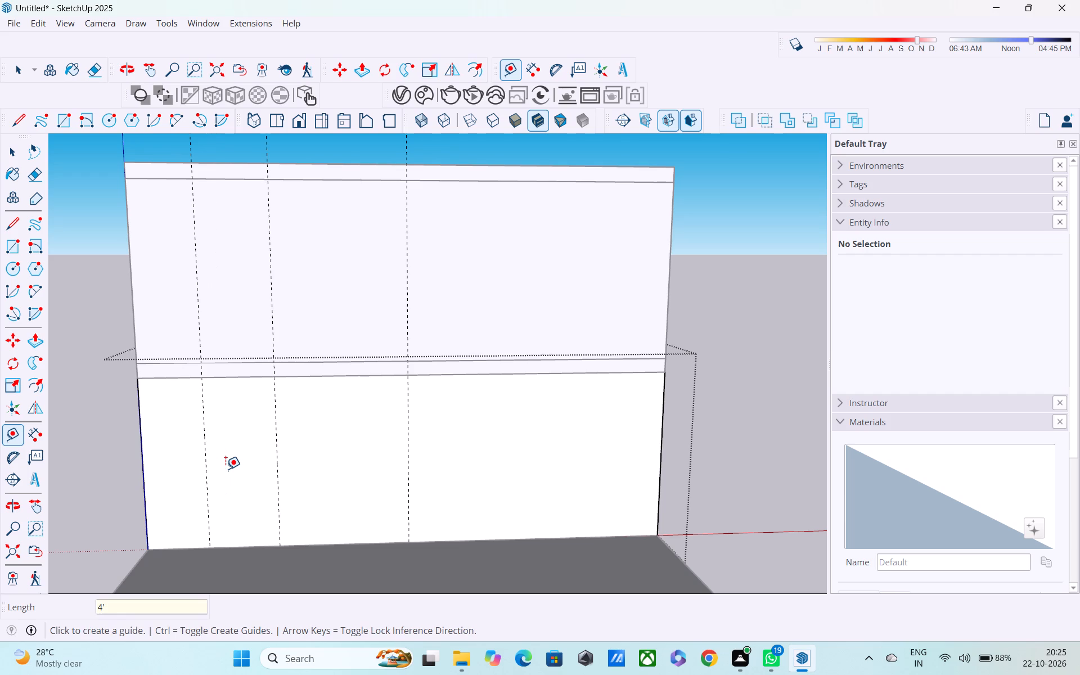
left_click(279, 430)
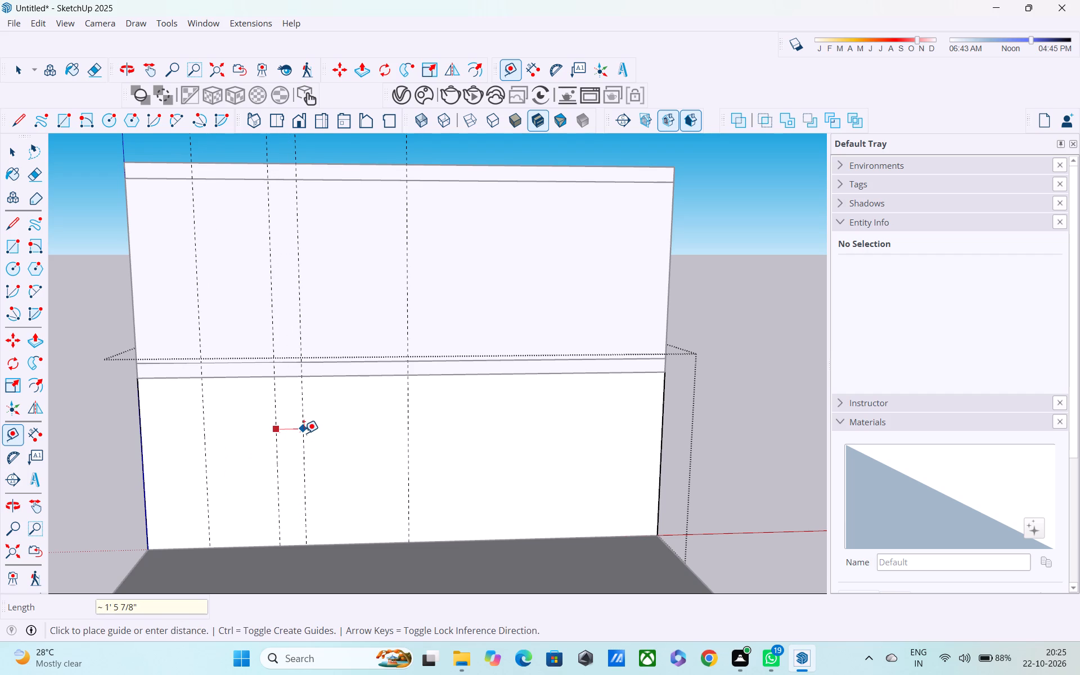
type("2'")
key("Return")
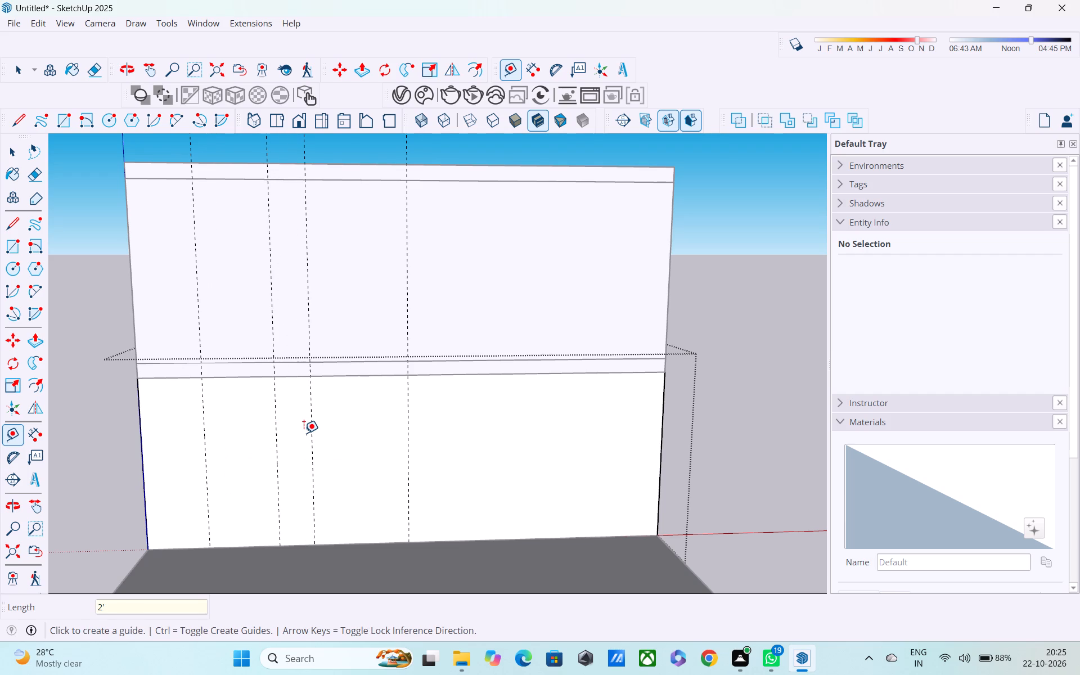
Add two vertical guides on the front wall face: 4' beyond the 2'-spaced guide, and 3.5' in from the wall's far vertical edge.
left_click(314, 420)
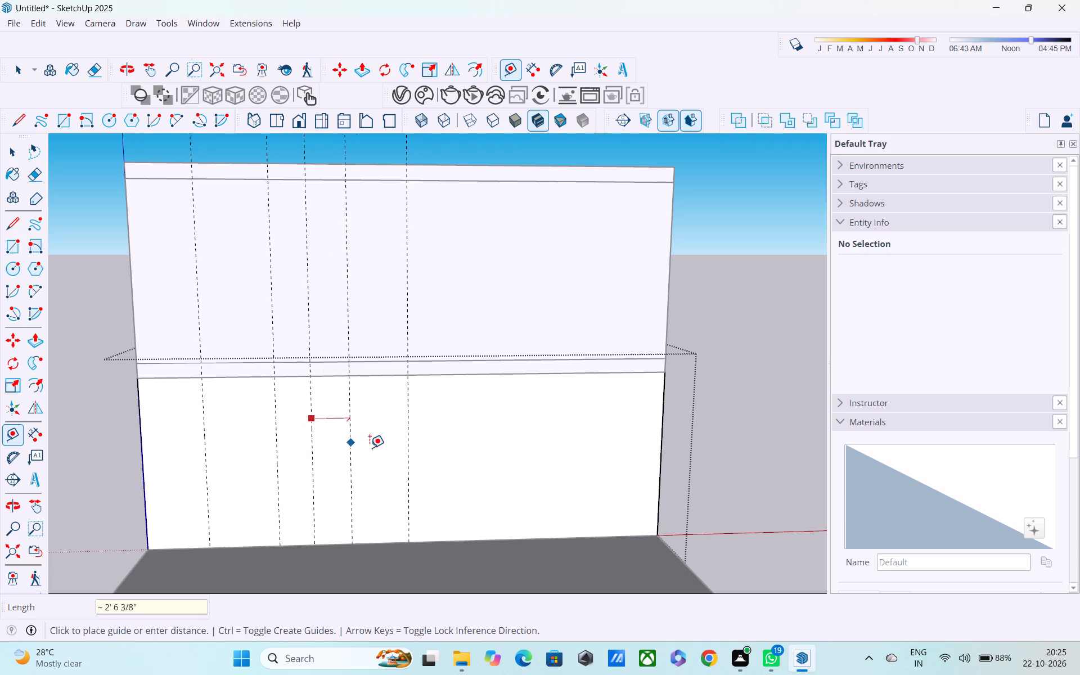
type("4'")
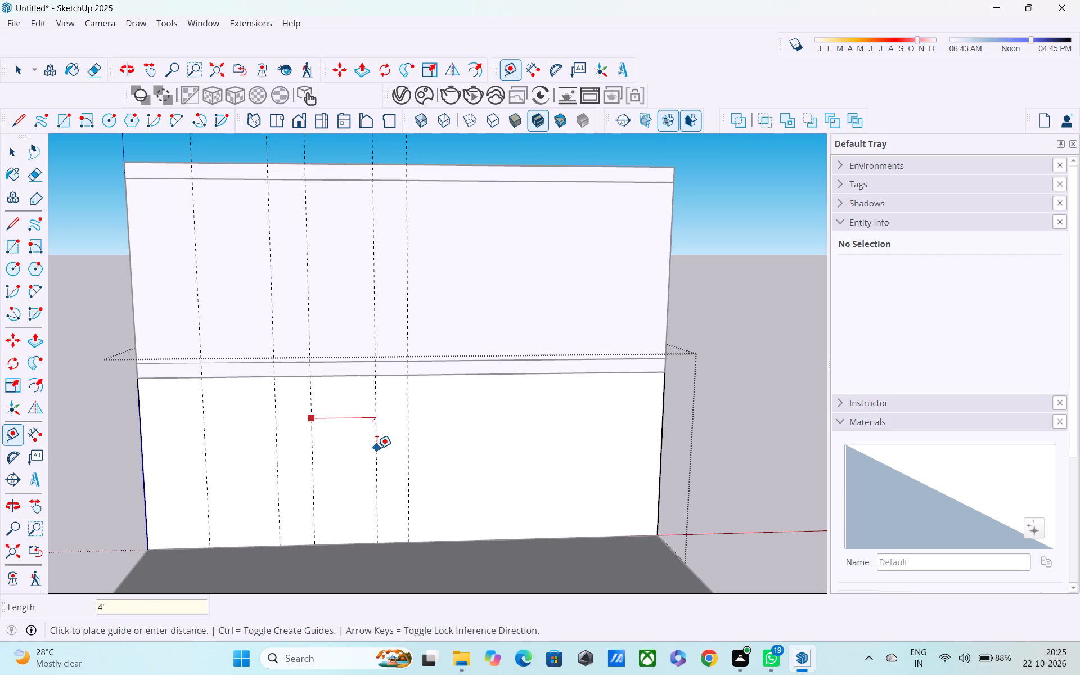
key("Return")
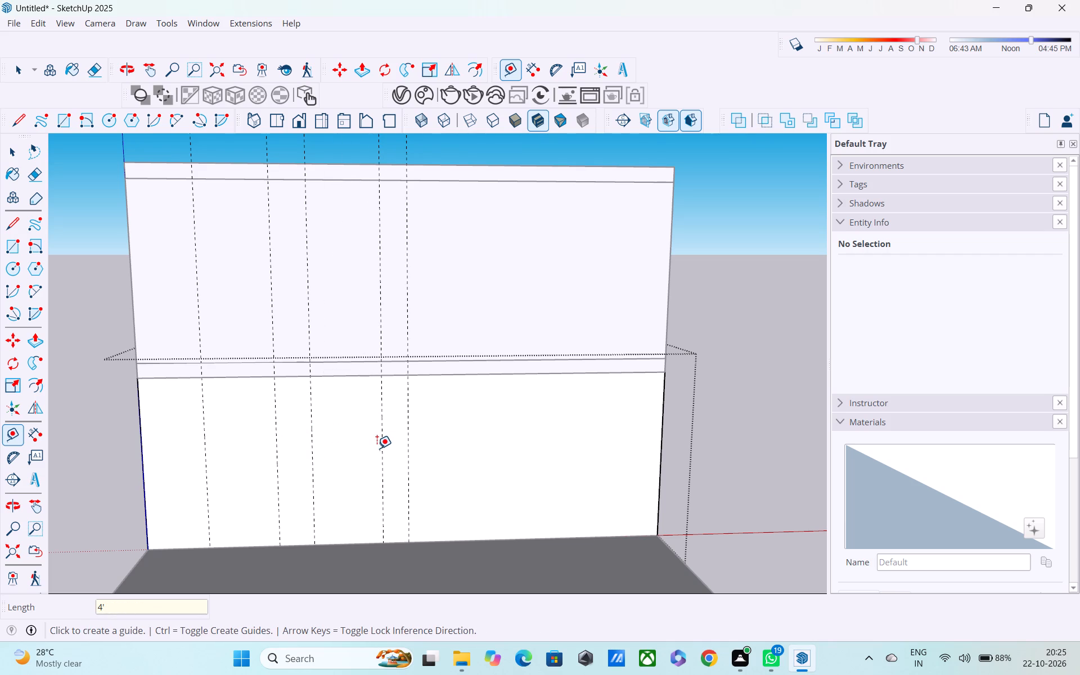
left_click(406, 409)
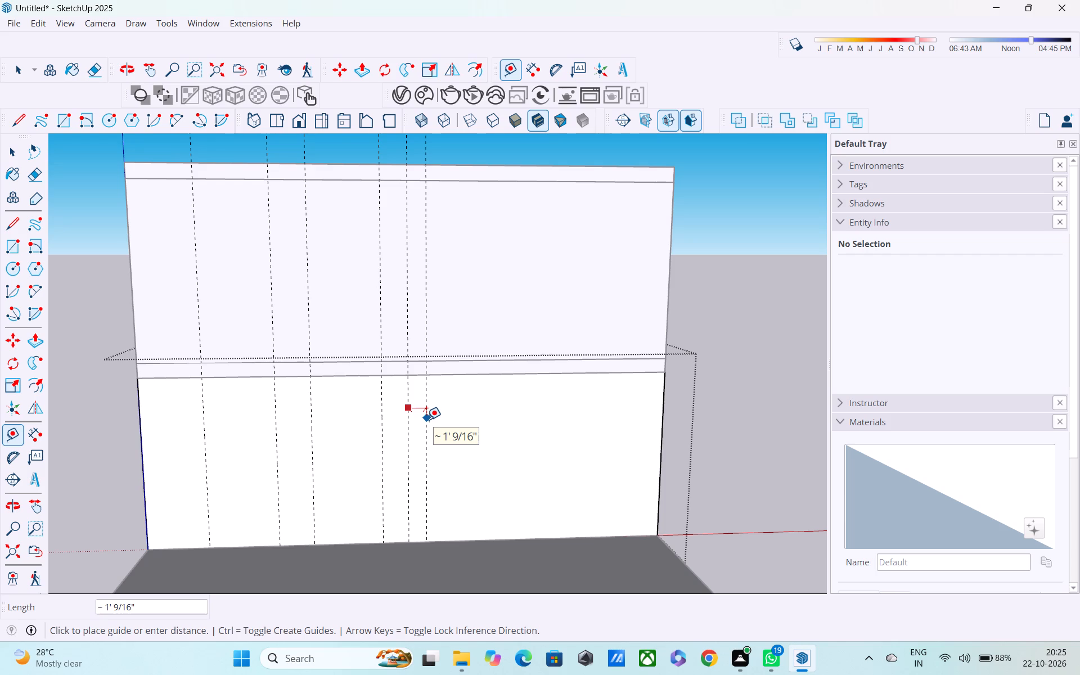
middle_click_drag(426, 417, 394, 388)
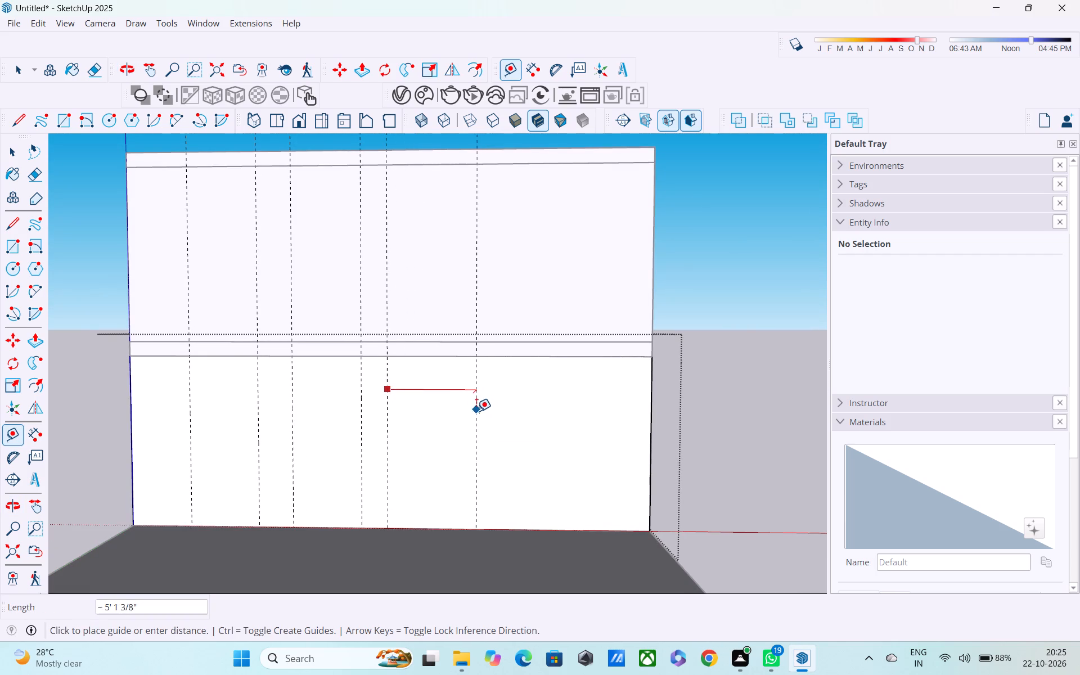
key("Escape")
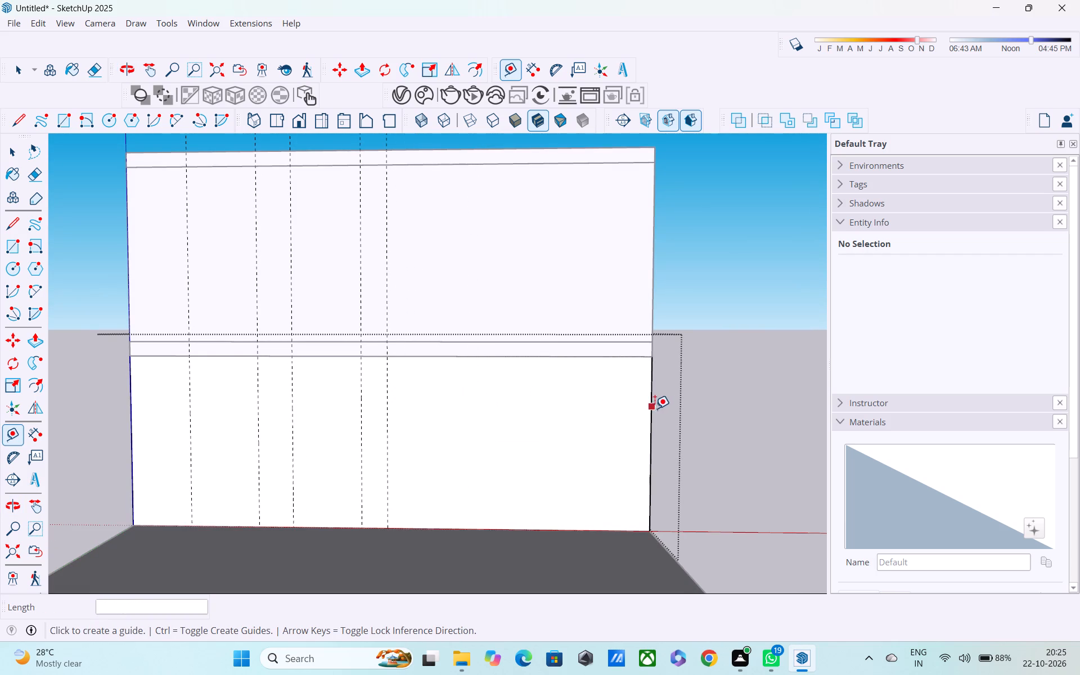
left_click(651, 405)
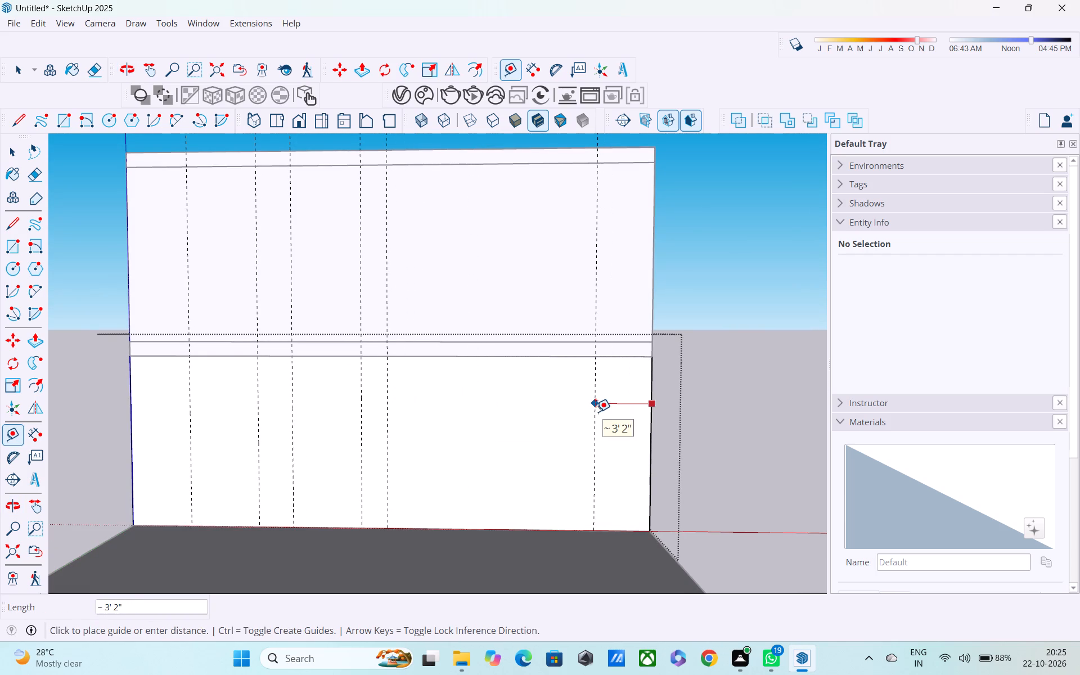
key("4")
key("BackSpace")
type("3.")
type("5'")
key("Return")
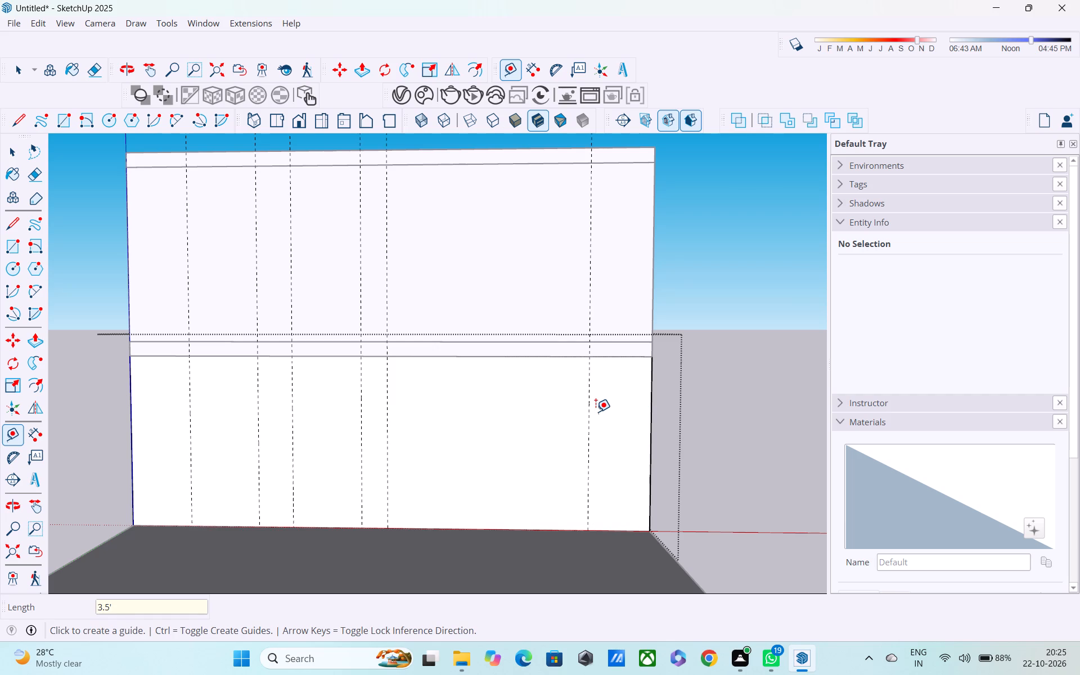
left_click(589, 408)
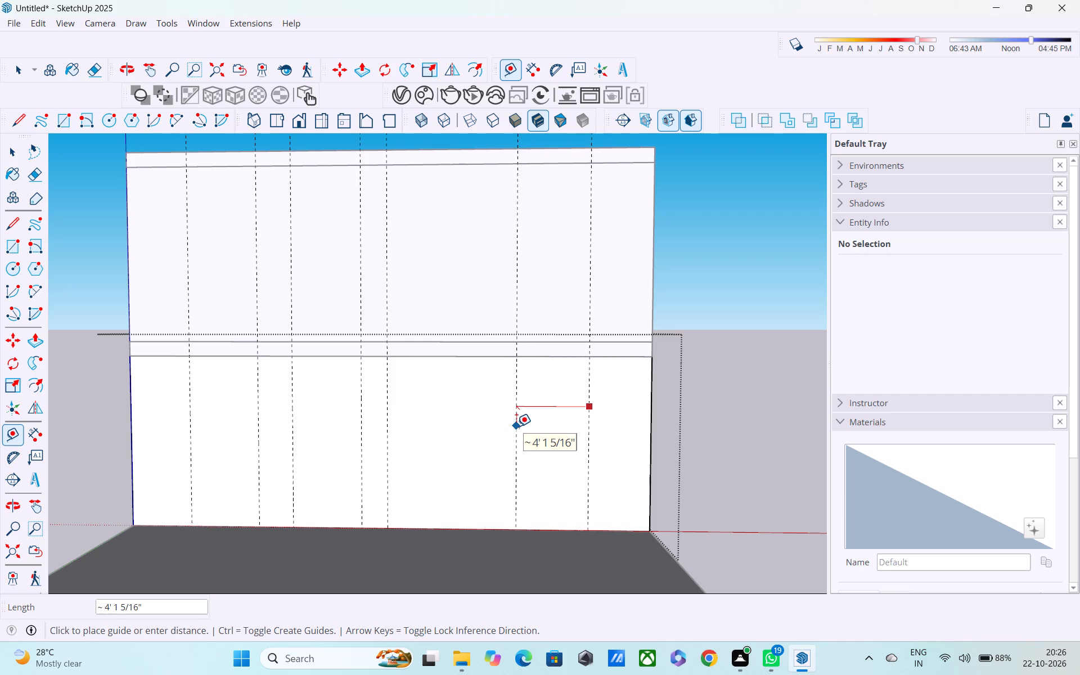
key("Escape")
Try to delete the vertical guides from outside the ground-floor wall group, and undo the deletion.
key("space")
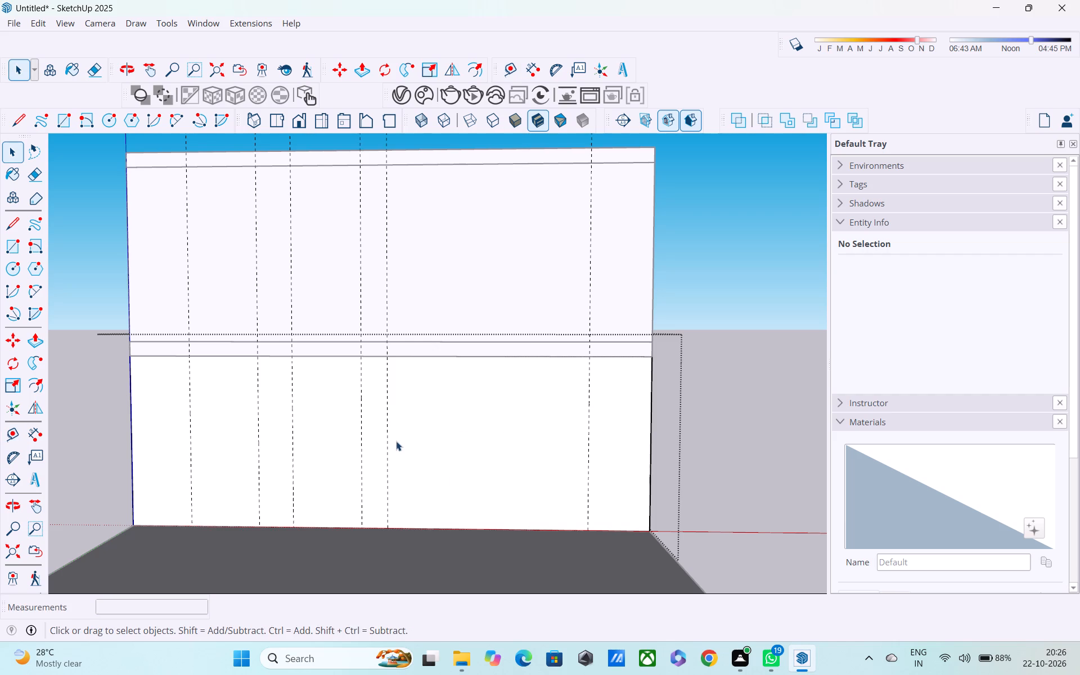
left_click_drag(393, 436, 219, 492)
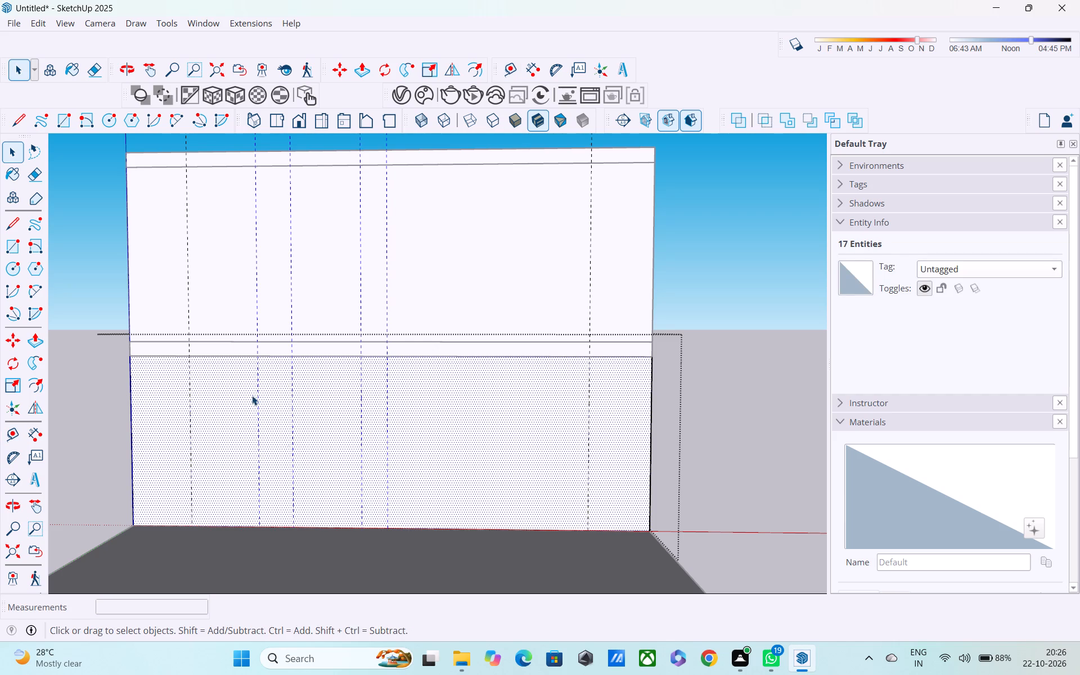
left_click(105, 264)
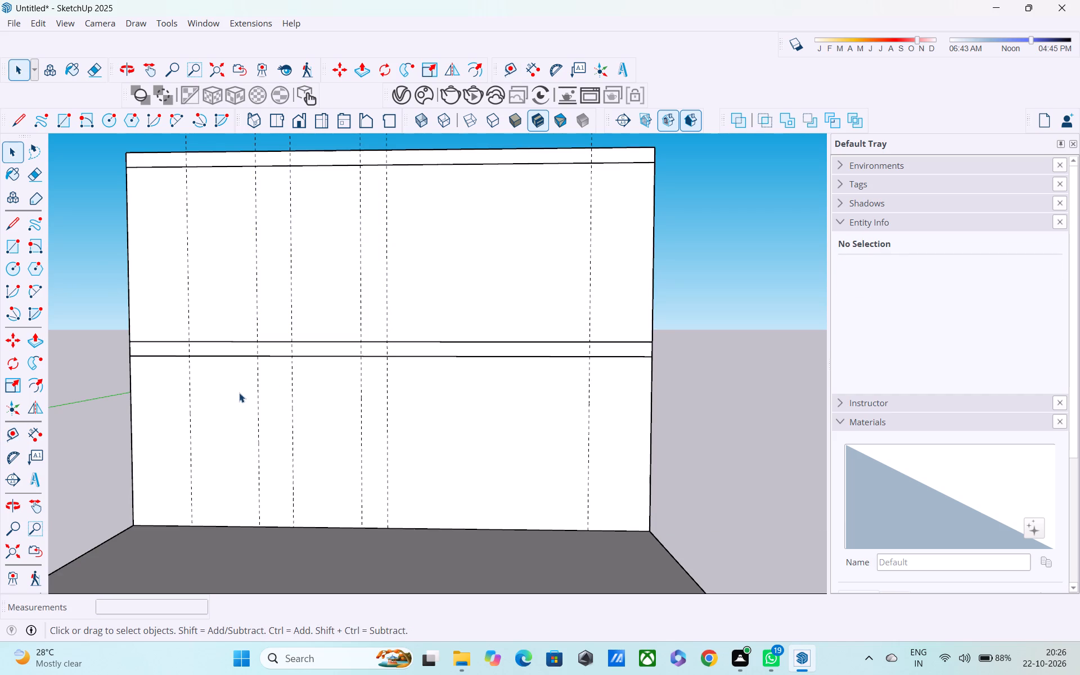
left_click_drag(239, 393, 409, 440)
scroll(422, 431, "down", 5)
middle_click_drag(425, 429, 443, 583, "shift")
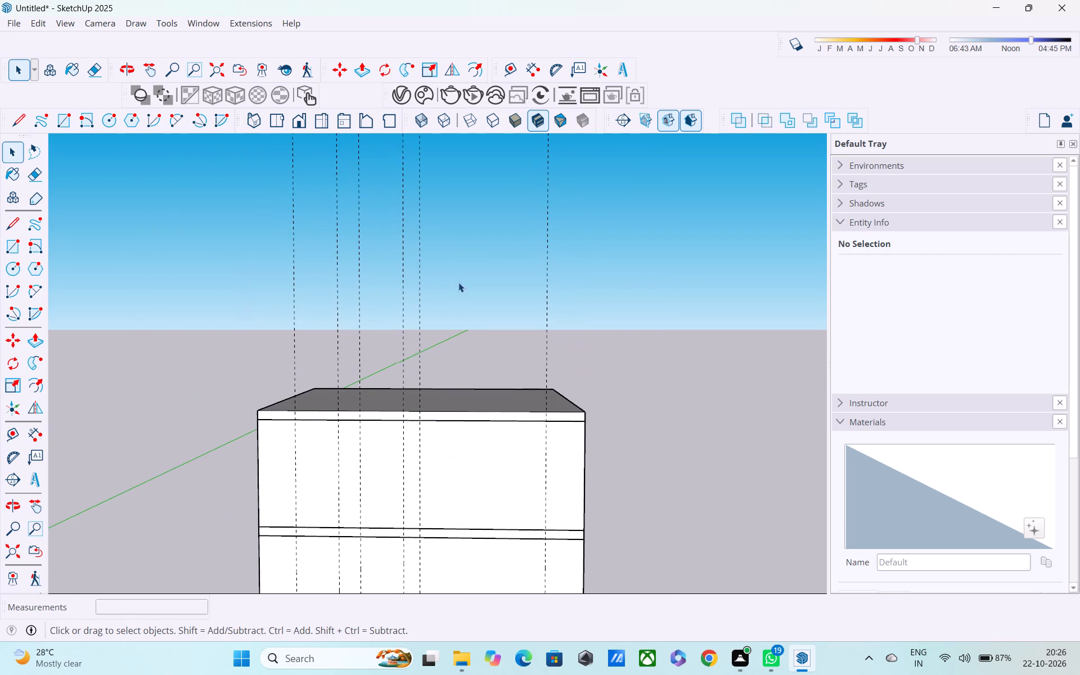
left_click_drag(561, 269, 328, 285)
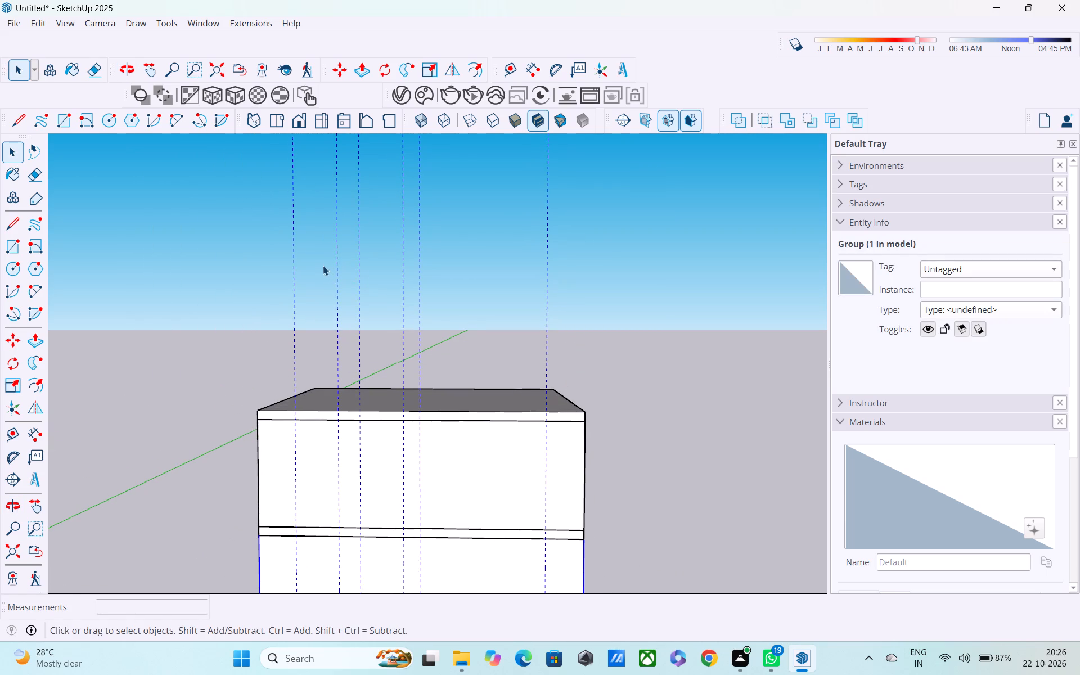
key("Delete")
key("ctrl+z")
Reopen the ground-floor wall group and delete all six vertical guides on the front wall.
scroll(376, 386, "down", 1)
middle_click_drag(376, 386, 388, 339)
scroll(393, 358, "down", 3)
double_click(445, 494)
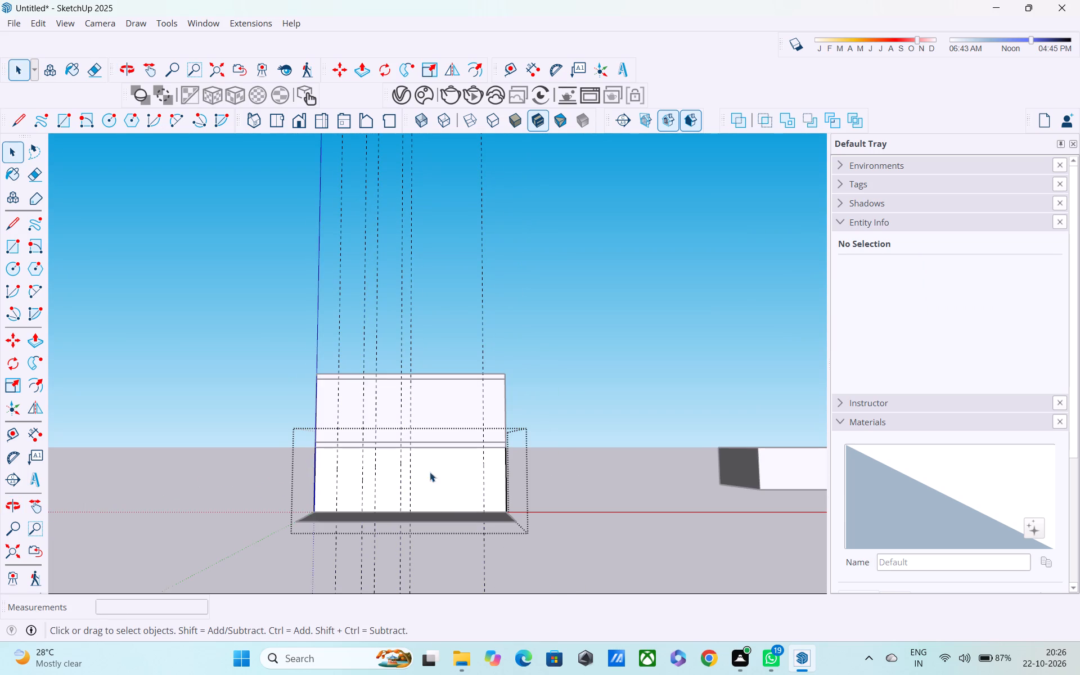
scroll(407, 407, "down", 1)
middle_click_drag(421, 429, 452, 571)
left_click_drag(529, 211, 397, 215)
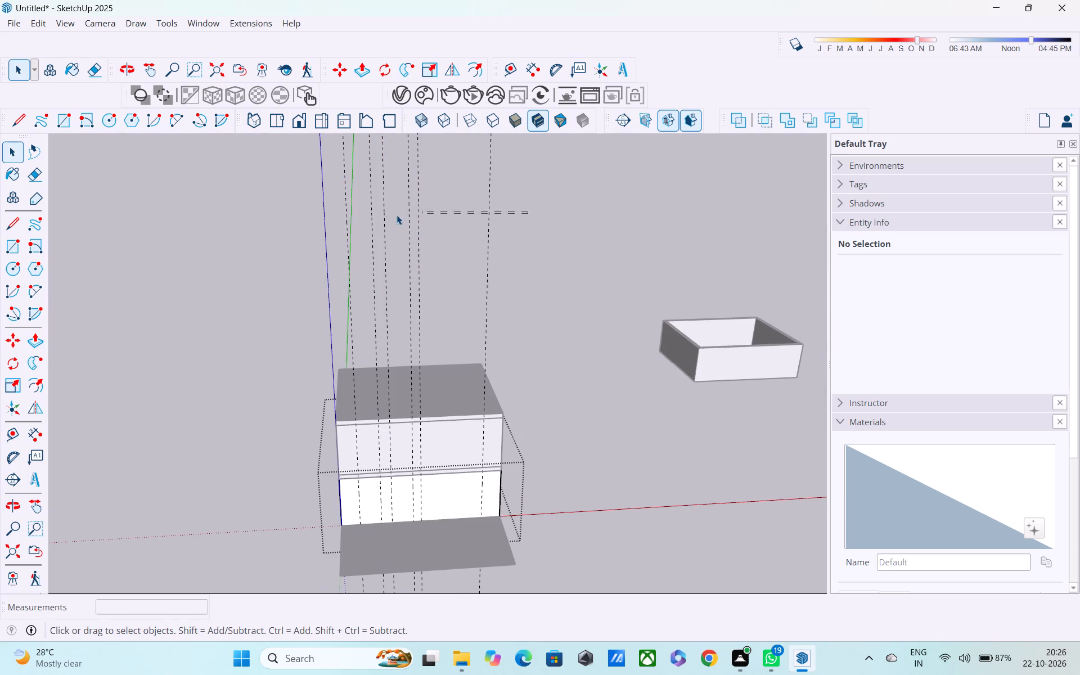
left_click_drag(397, 215, 333, 221)
key("Delete")
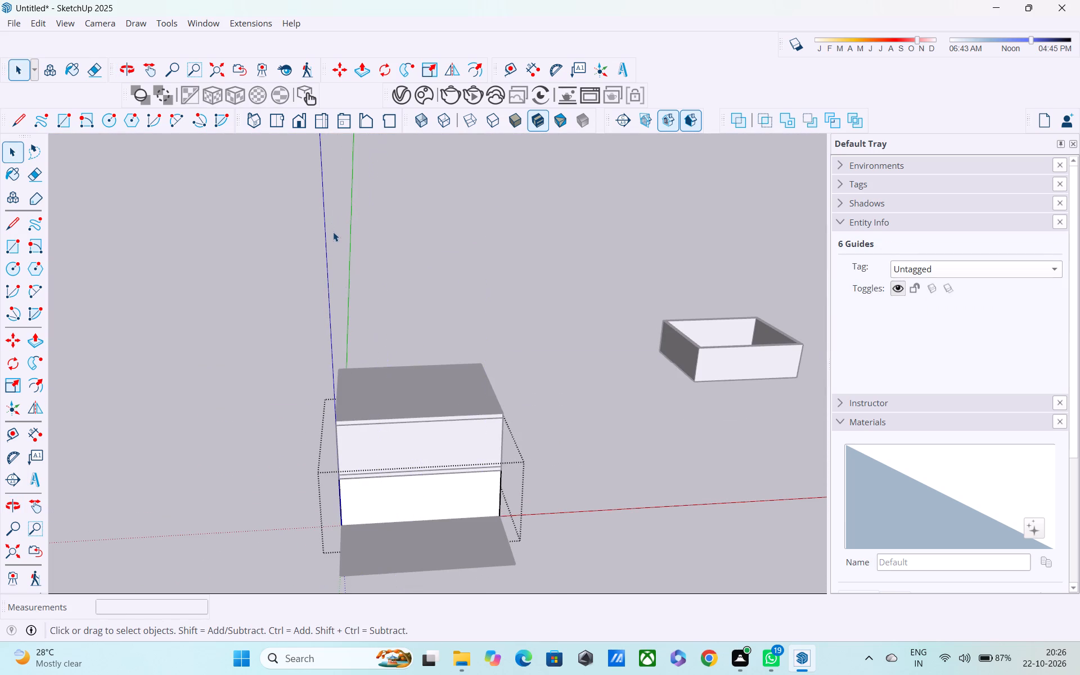
Add three vertical guides on the front wall face, starting from the origin-side edge and spaced successively 3', 1' and 4'.
middle_click_drag(357, 357, 359, 301)
key("t")
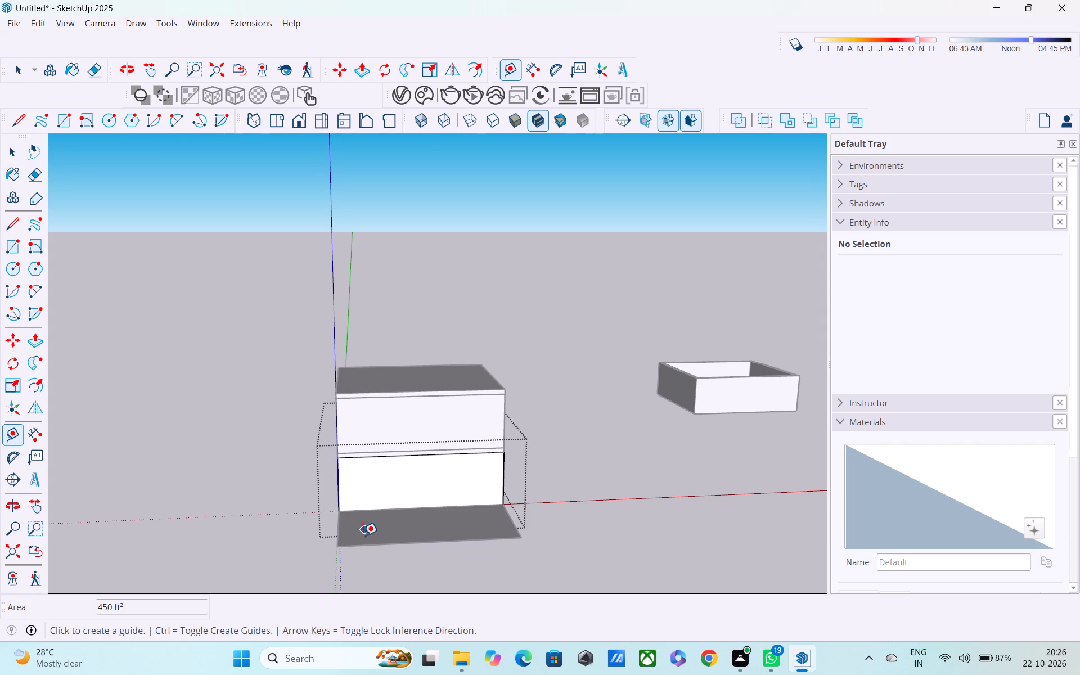
scroll(336, 493, "up", 3)
left_click(338, 475)
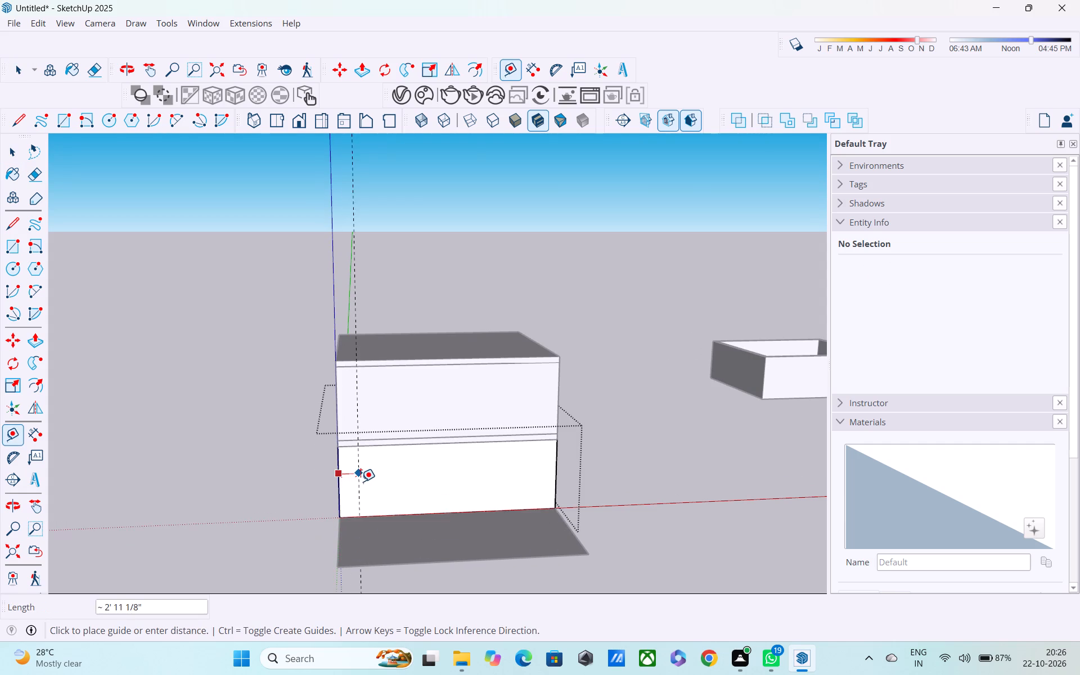
key("3")
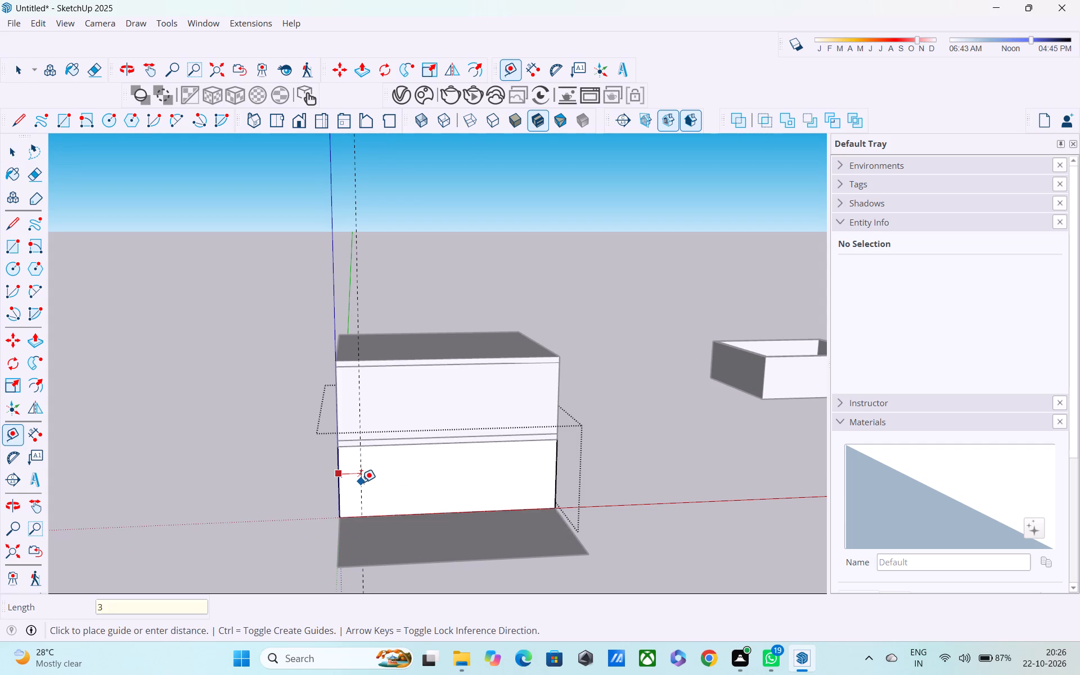
key("apostrophe")
key("Return")
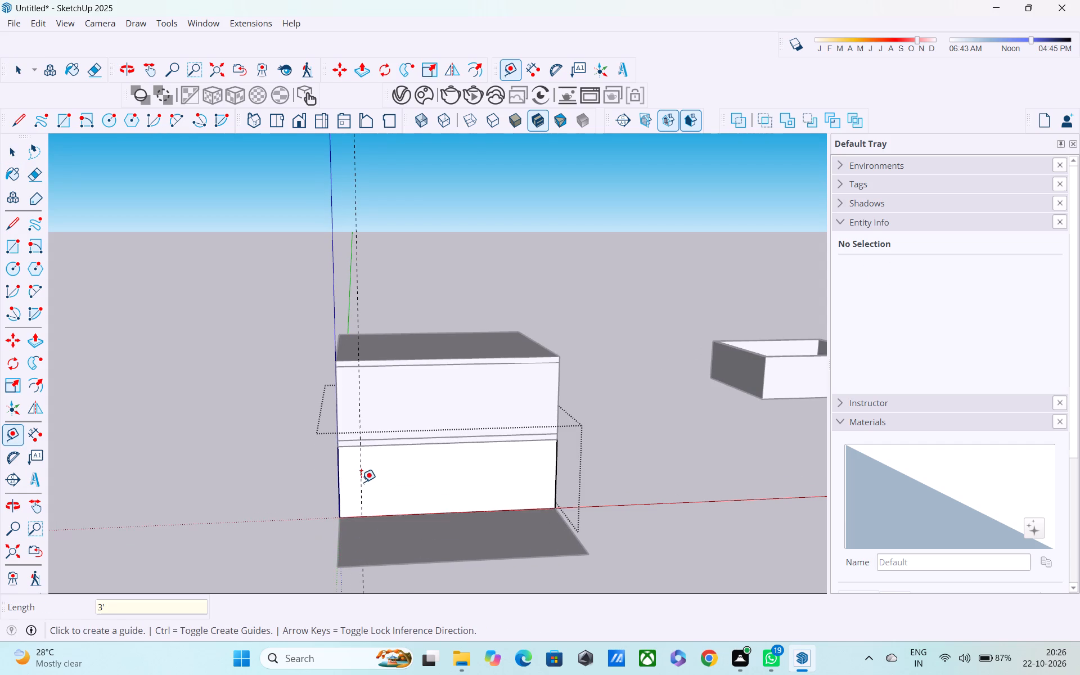
left_click(359, 483)
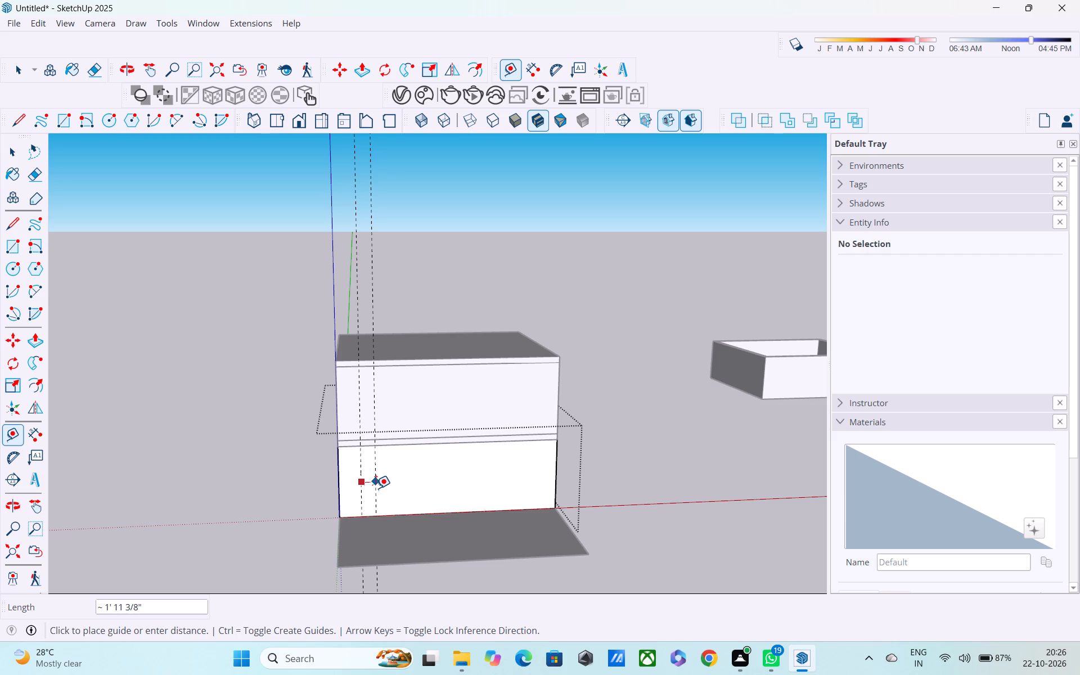
key("1")
key("apostrophe")
key("Return")
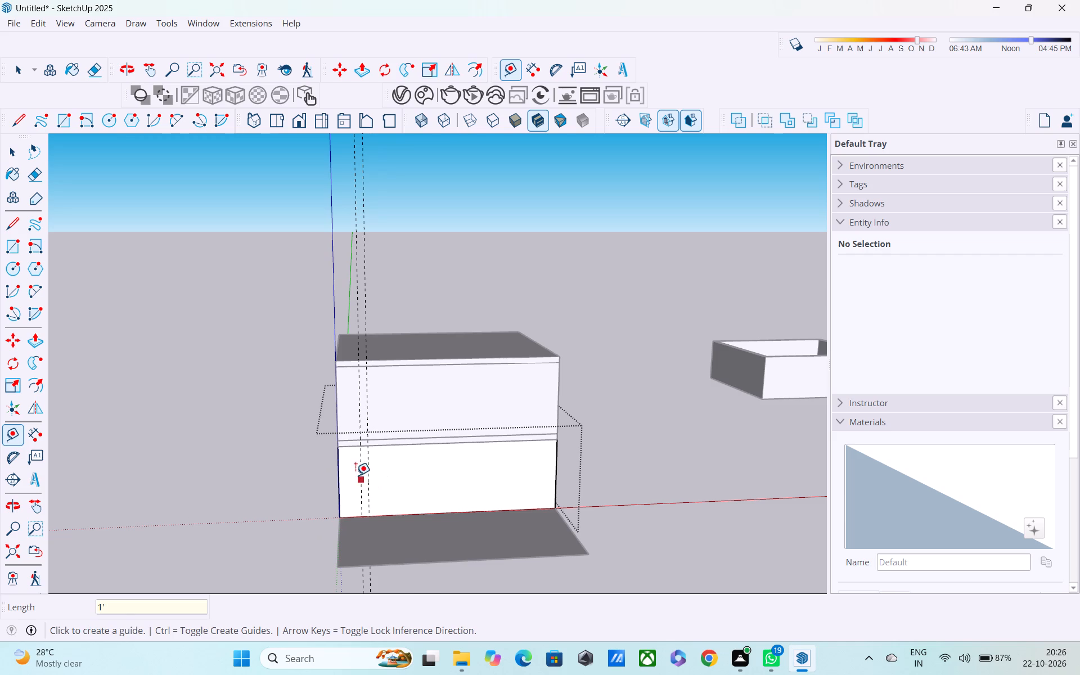
left_click(370, 479)
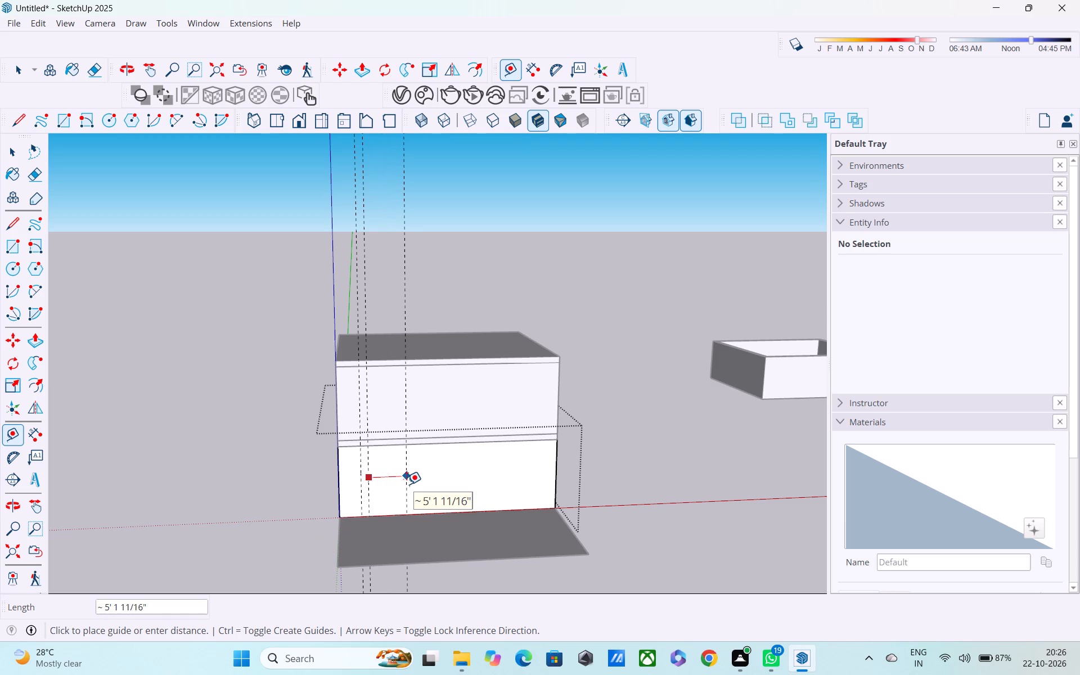
type("4'")
key("Return")
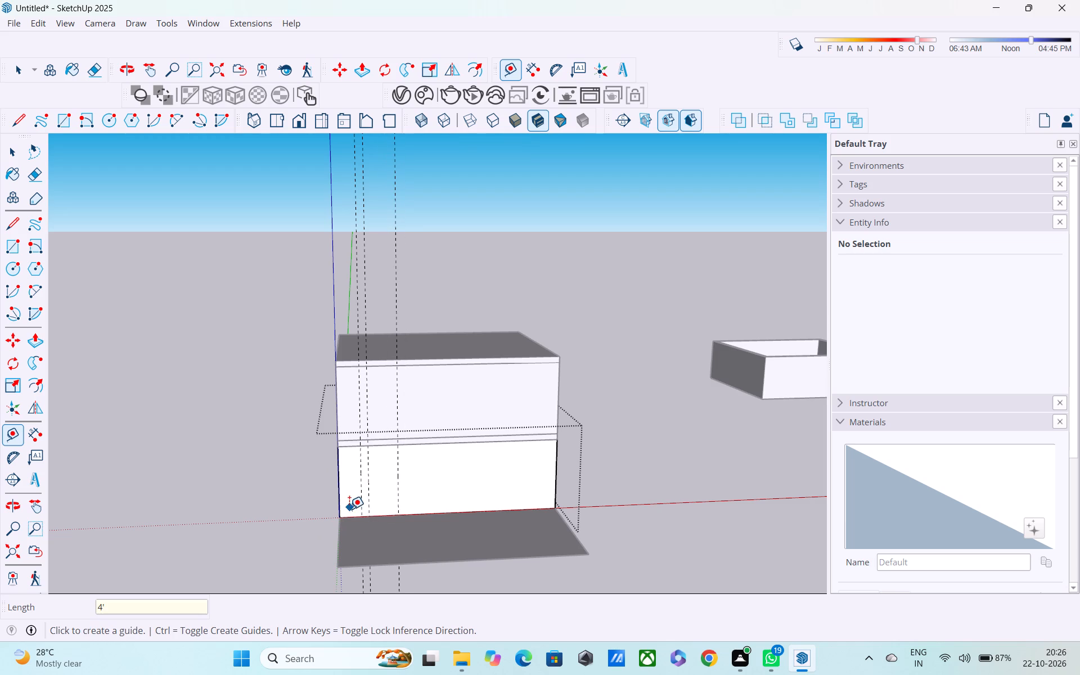
Place a vertical guide on the front wall face through the midpoint of its bottom edge.
left_click(343, 497)
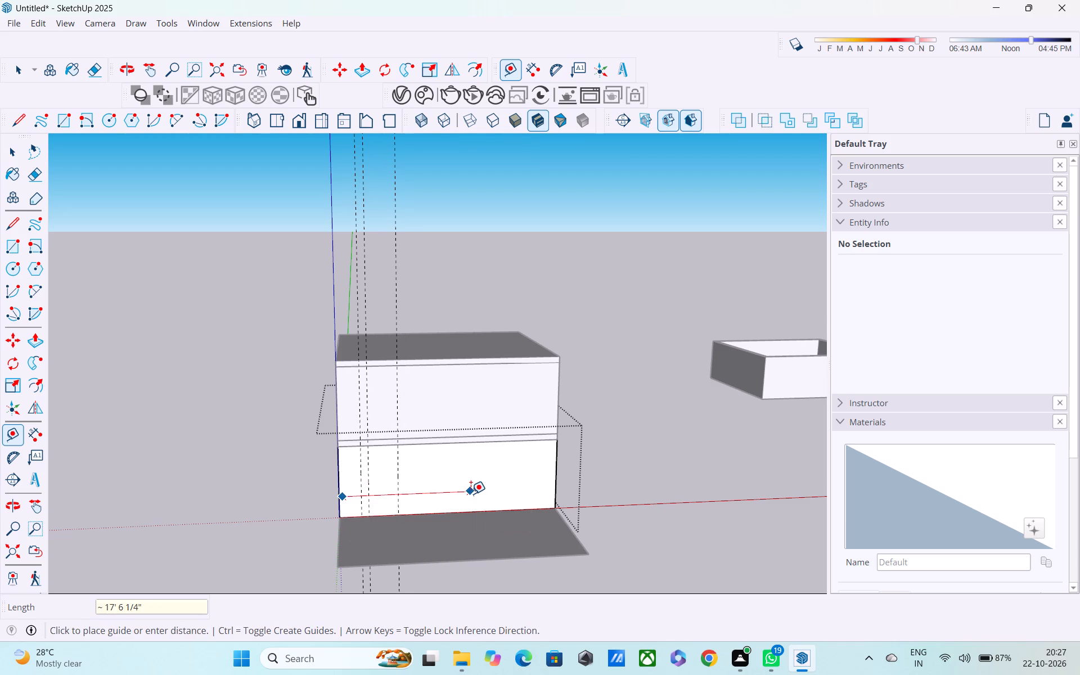
key("Escape")
left_click(338, 503)
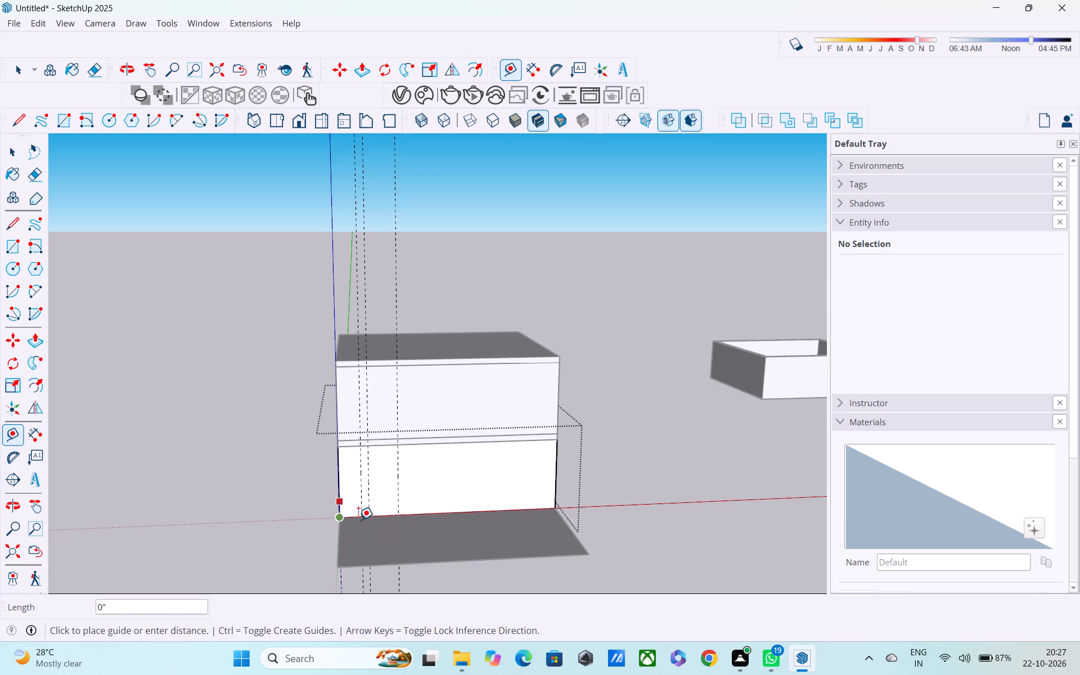
left_click(454, 515)
Add a vertical guide on the front wall face, 2' beyond the 4'-spaced guide towards the mid-wall guide.
middle_click_drag(446, 495, 429, 453)
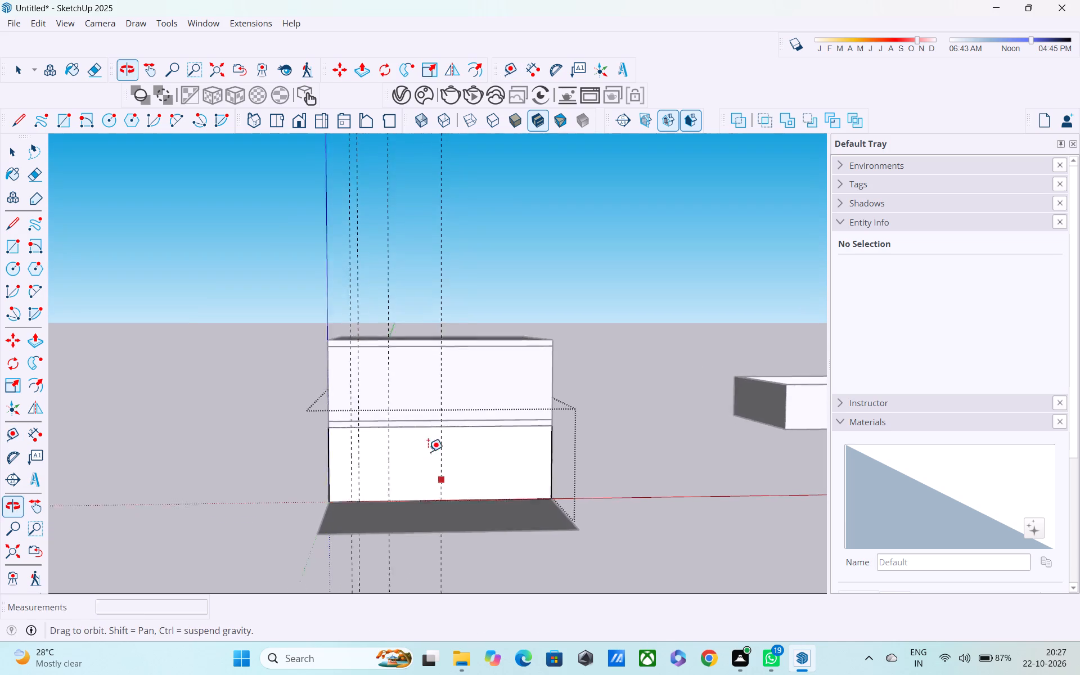
scroll(395, 442, "up", 2)
left_click(390, 445)
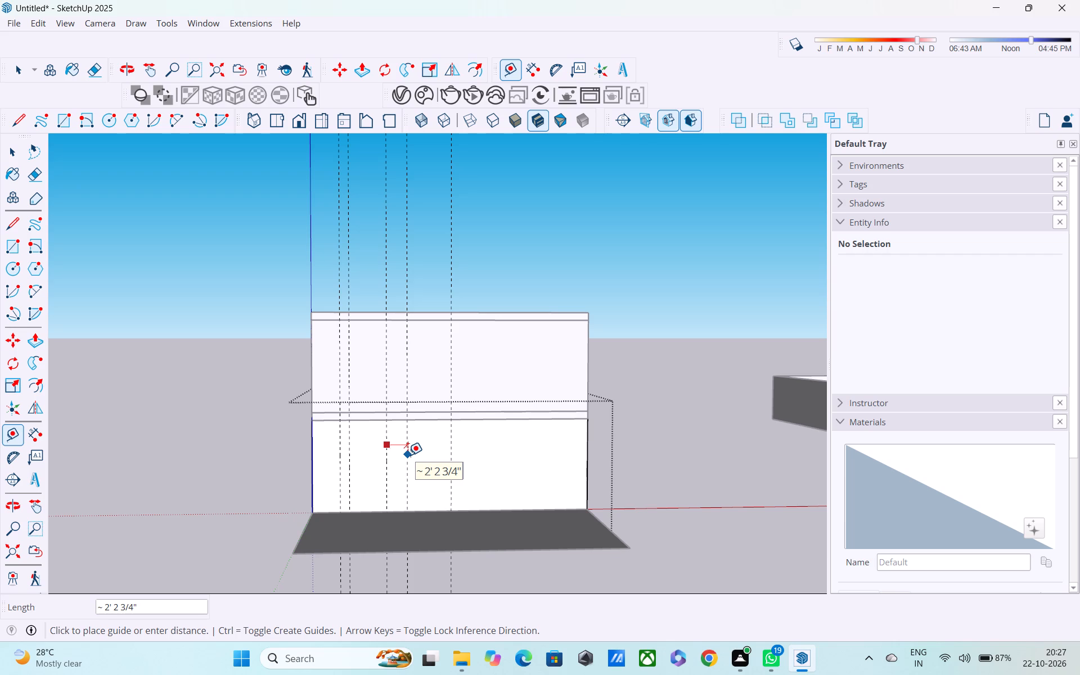
type("2'")
key("Return")
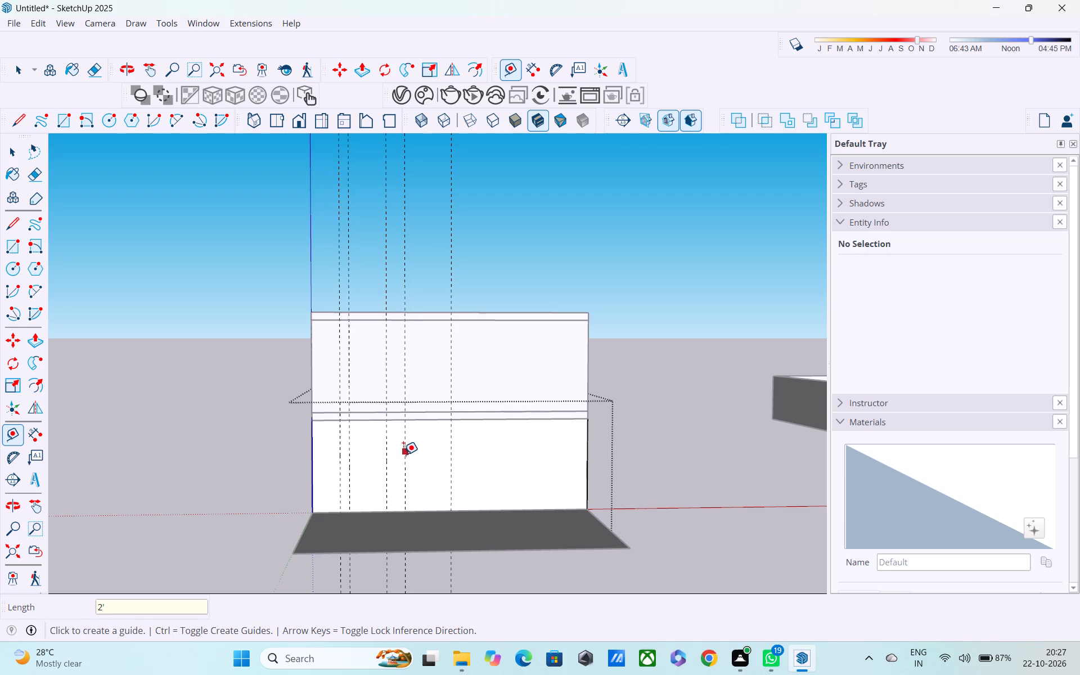
Add a vertical guide on the front wall face, 4' beyond the 2'-spaced guide towards the mid-wall guide.
left_click(404, 455)
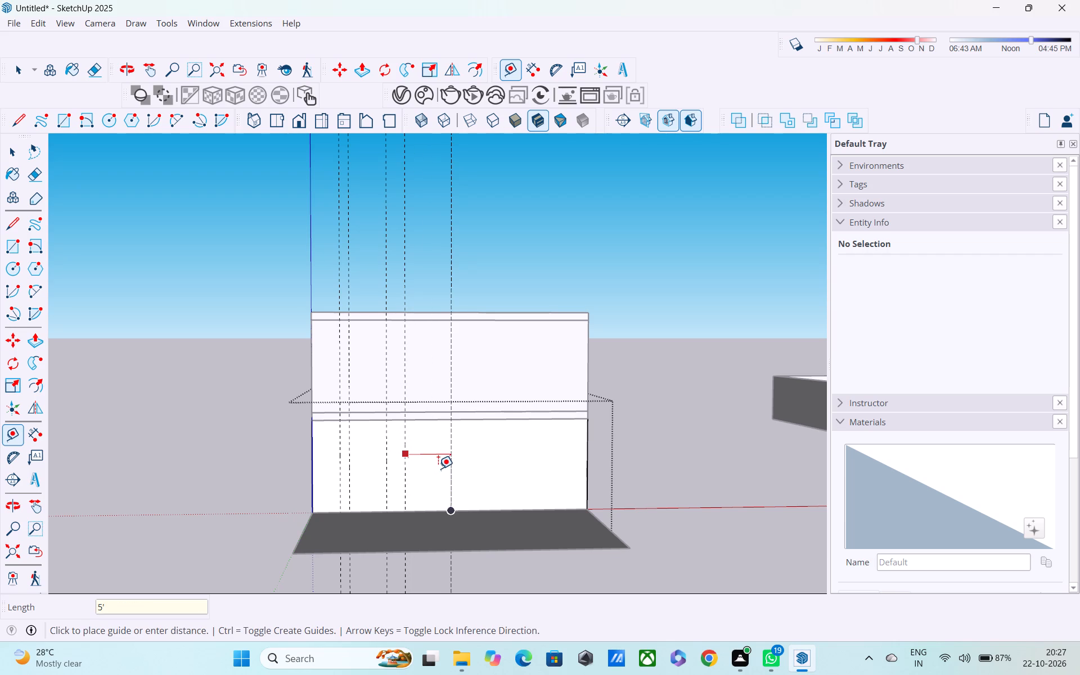
type("4'")
key("Return")
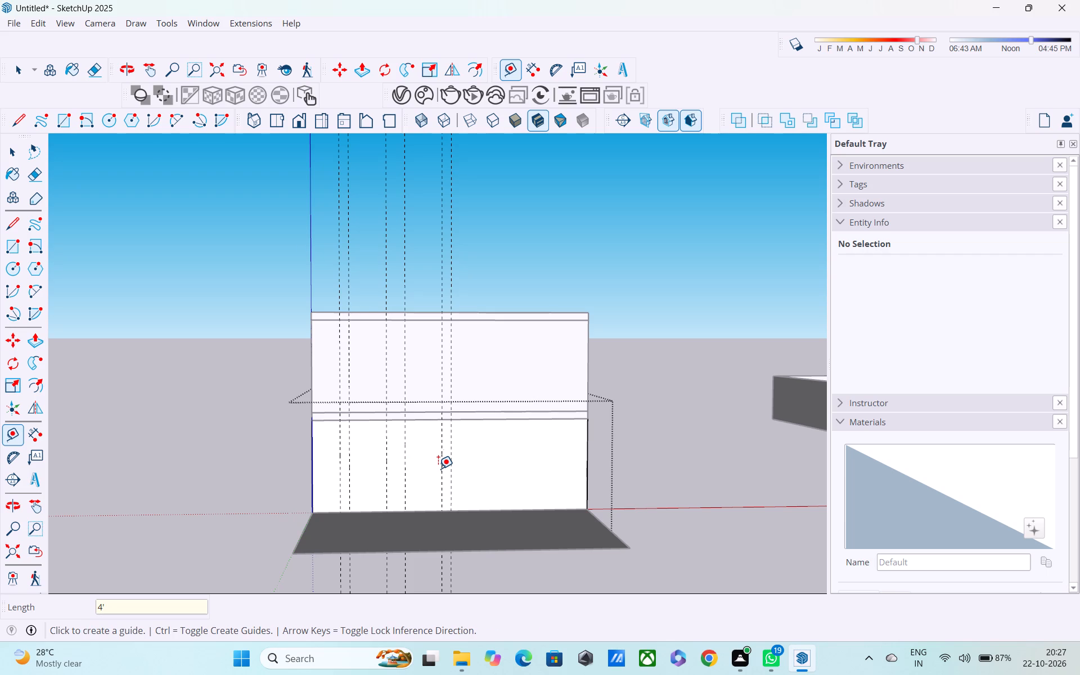
Add three vertical guides on the front wall face, working inward from the edge opposite the origin and spaced successively 3', 1' and 4'.
left_click(589, 465)
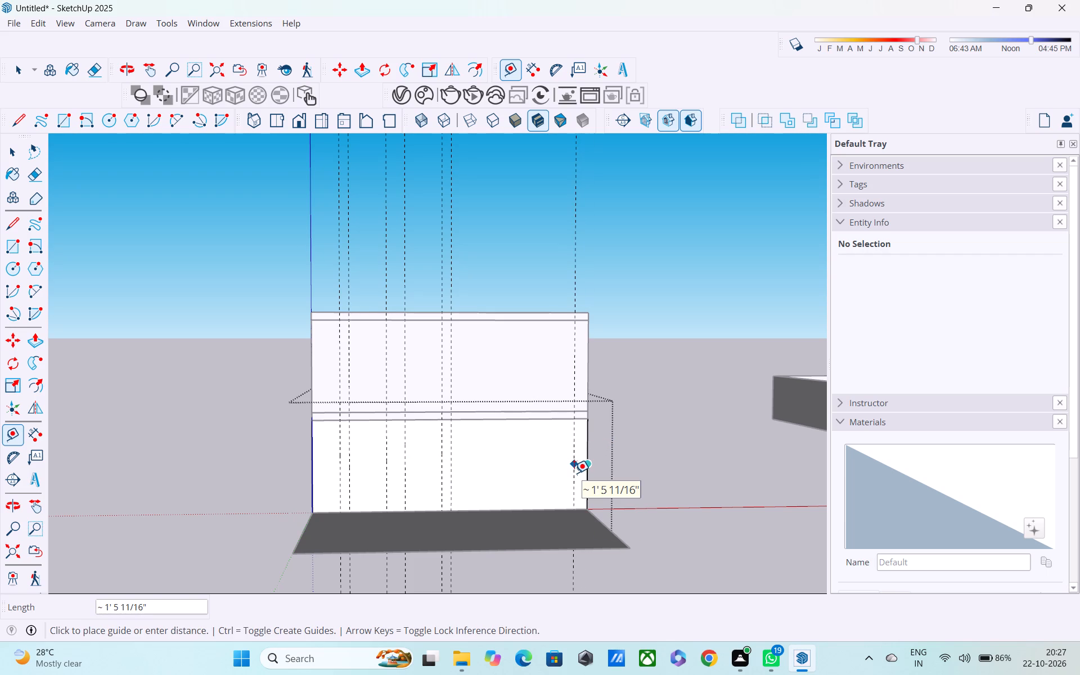
type("3'")
key("Return")
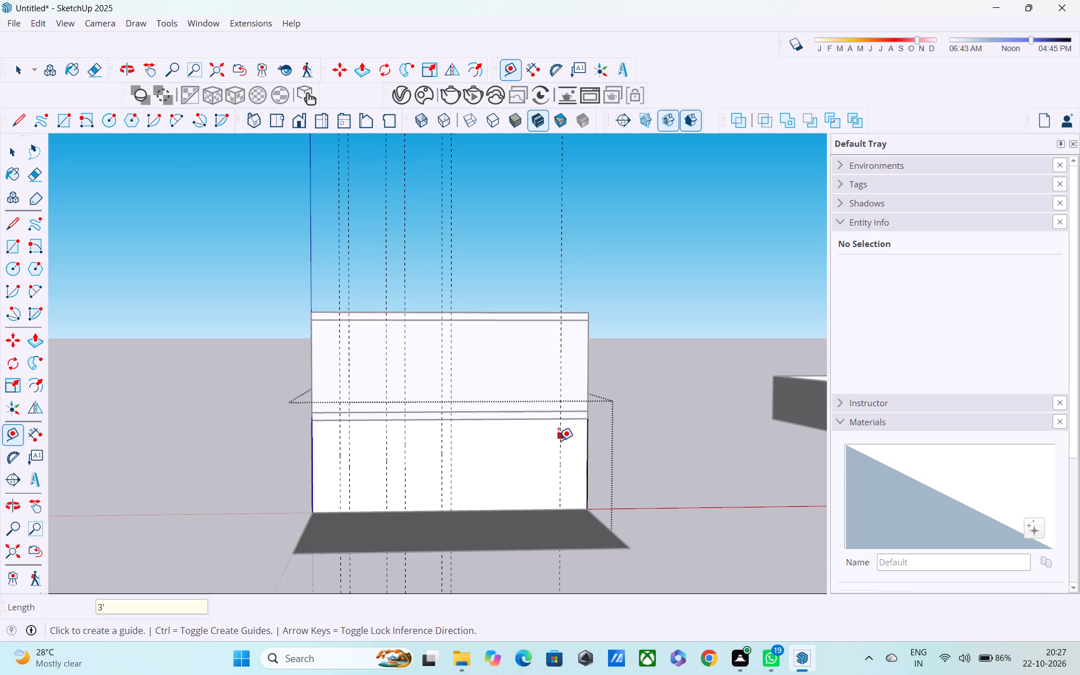
left_click(561, 438)
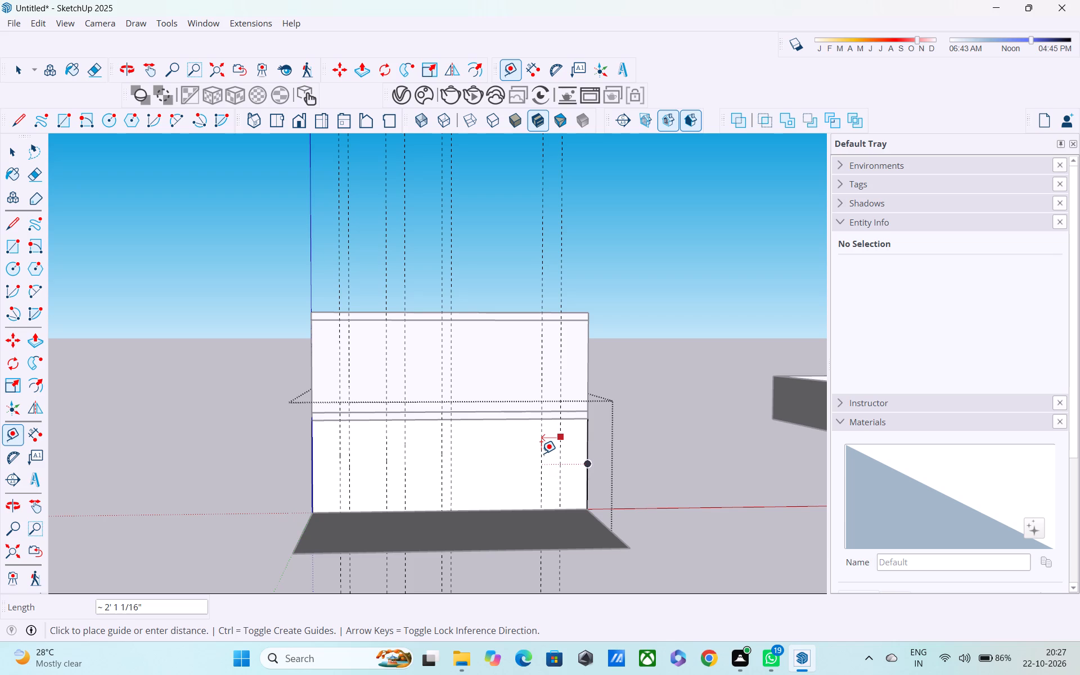
type("1'")
key("Return")
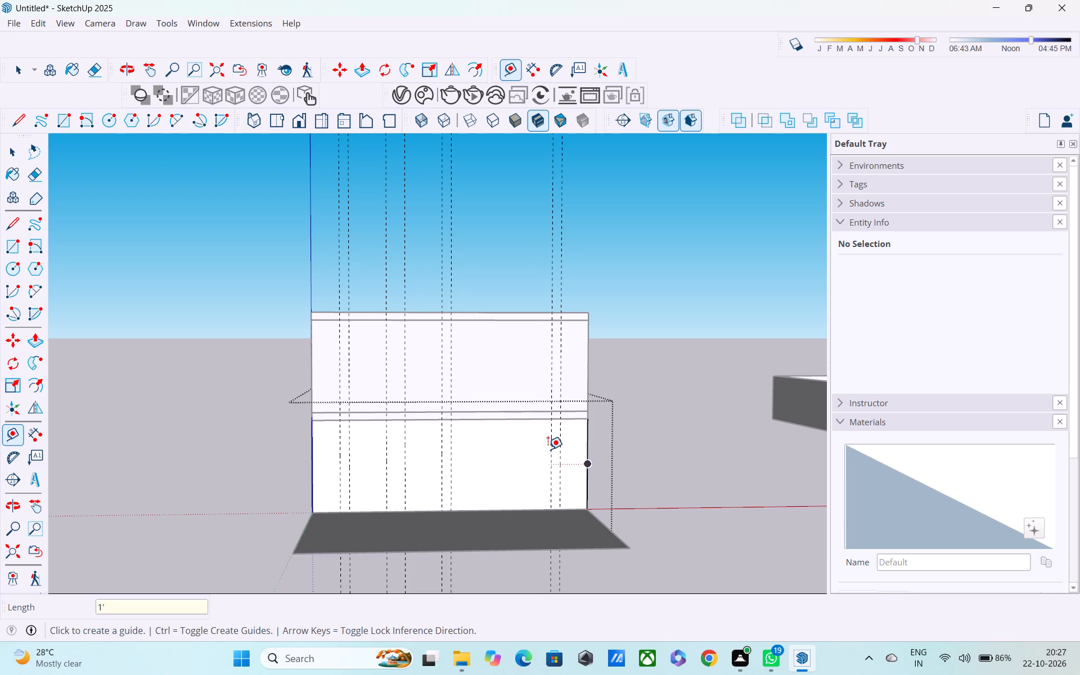
left_click(548, 465)
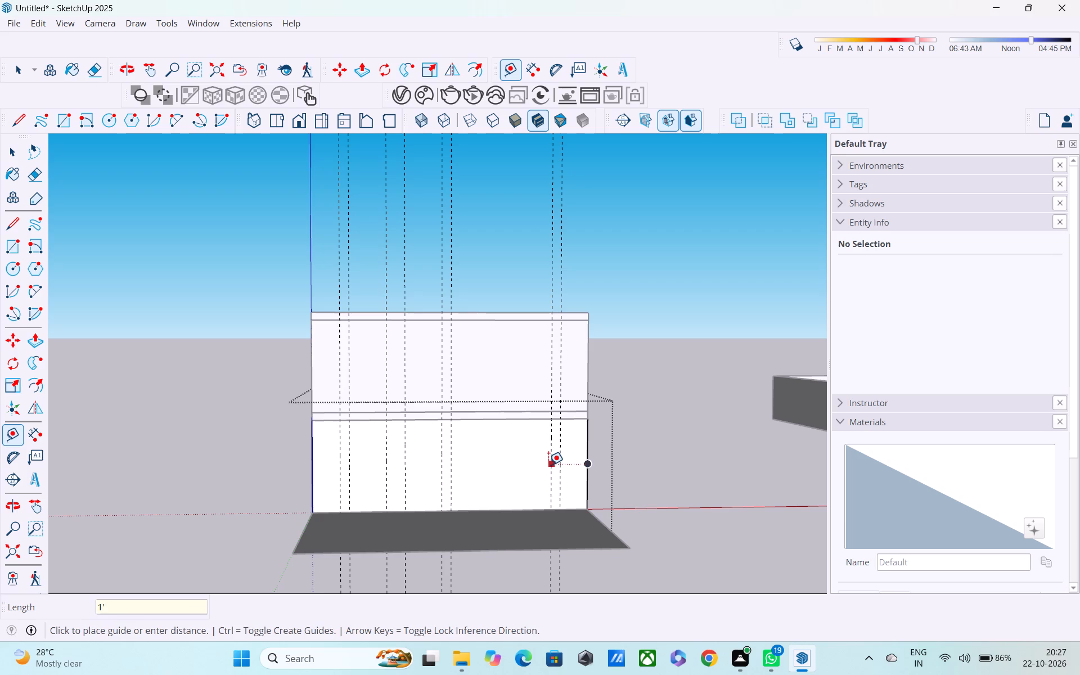
key("Escape")
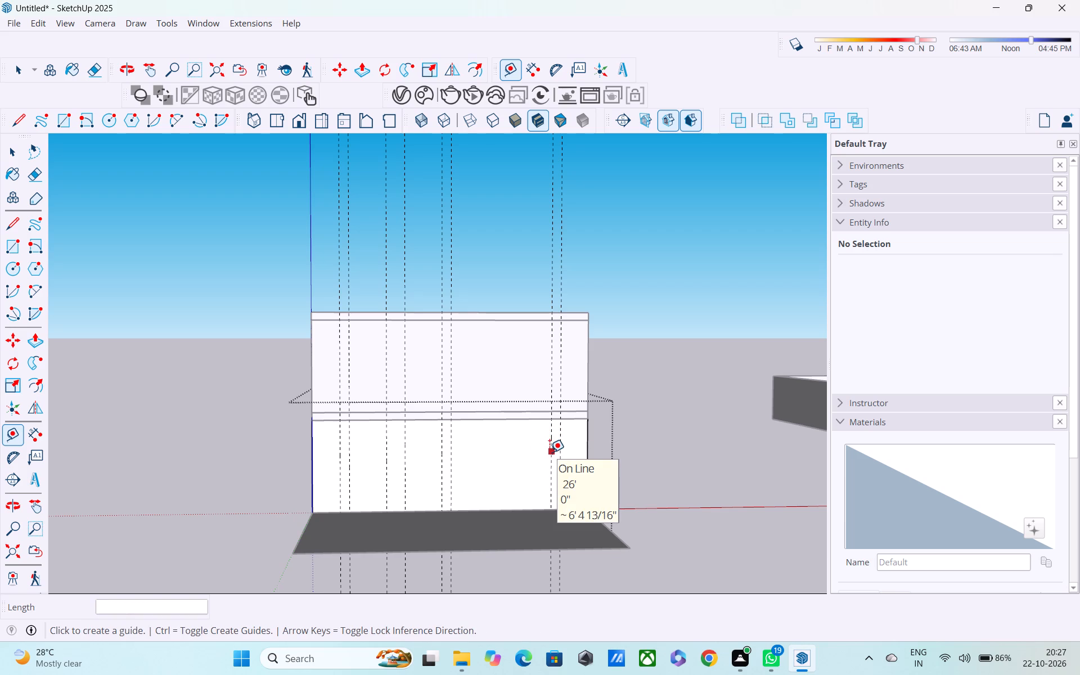
left_click(550, 448)
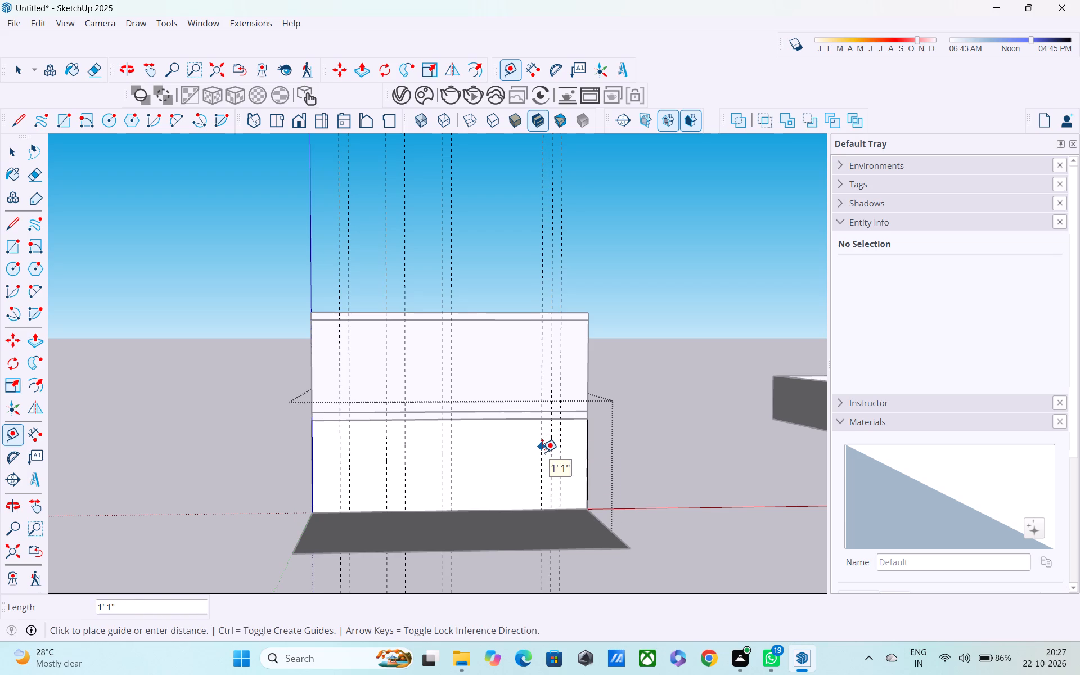
type("4'")
key("Return")
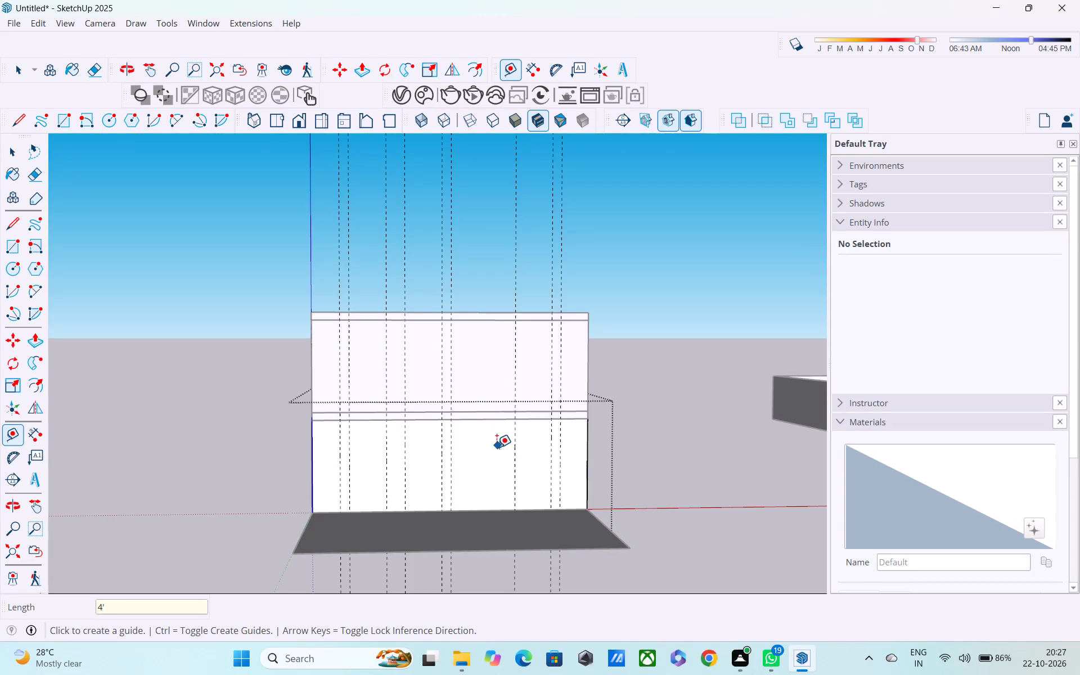
Continue inward with two more vertical guides on the front wall face, spaced successively 1' and 4'.
left_click(512, 435)
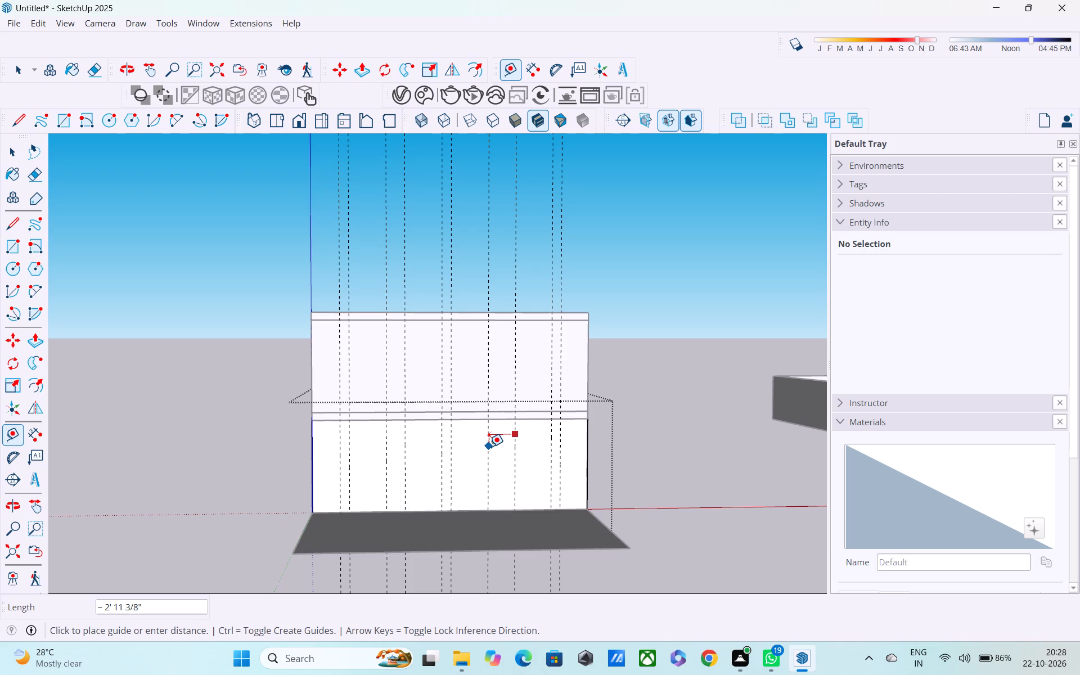
type("1'")
key("Return")
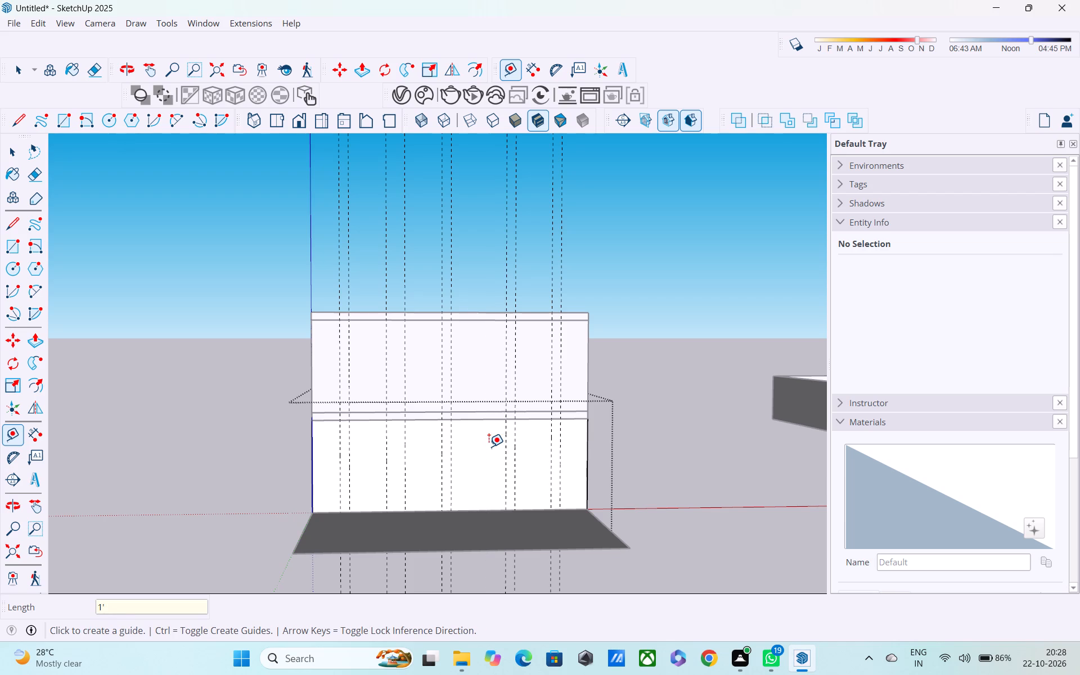
left_click(505, 446)
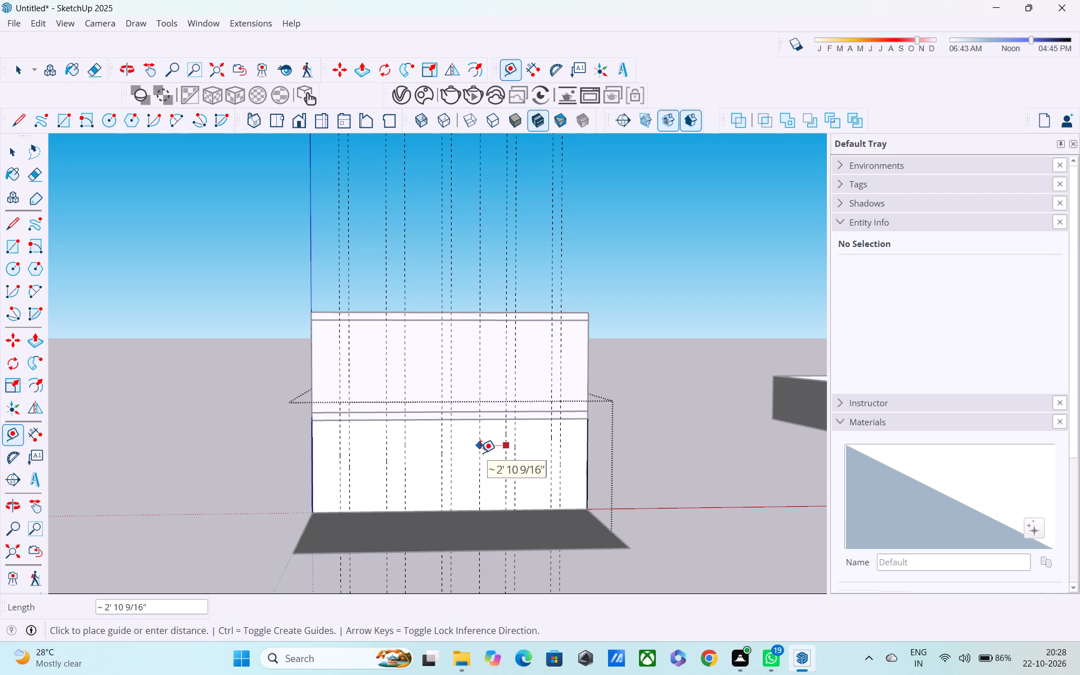
type("4'")
key("Return")
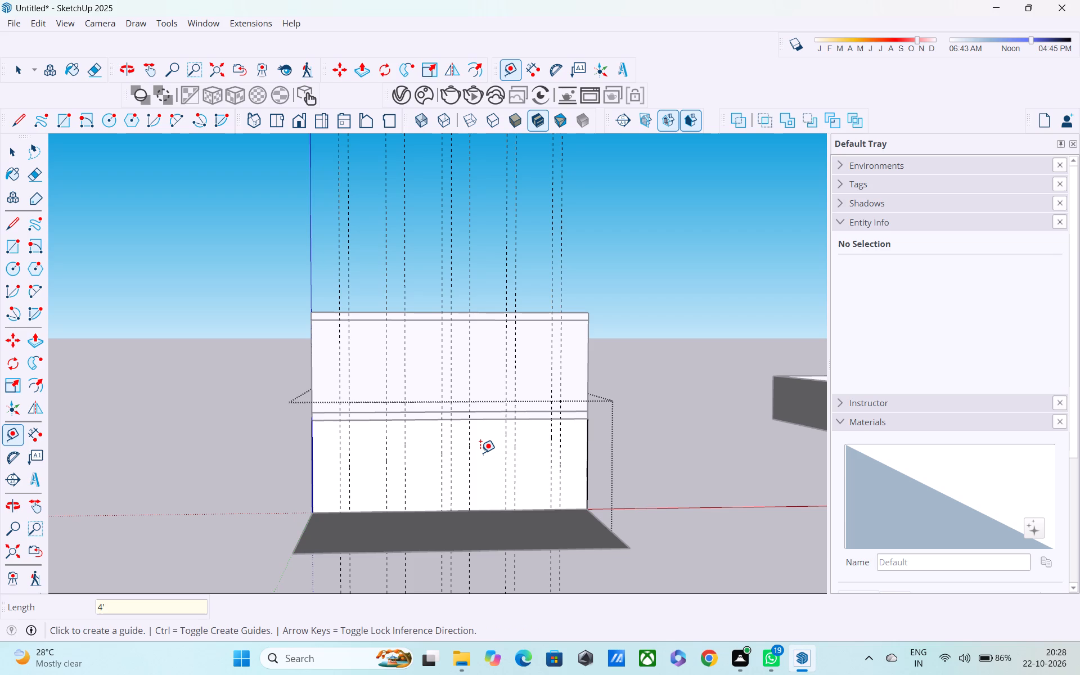
Add horizontal guides on the front wall face 6" above its bottom edge, 7' above that guide, and 4' below the upper one.
middle_click_drag(478, 445, 467, 429)
key("space")
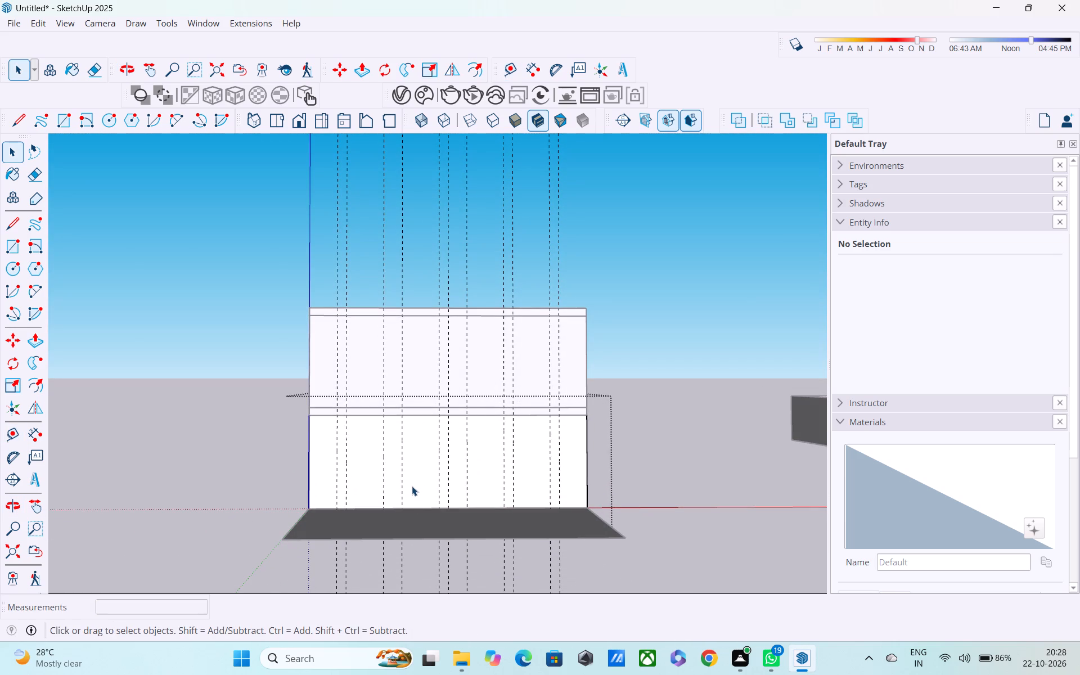
key("t")
left_click(425, 507)
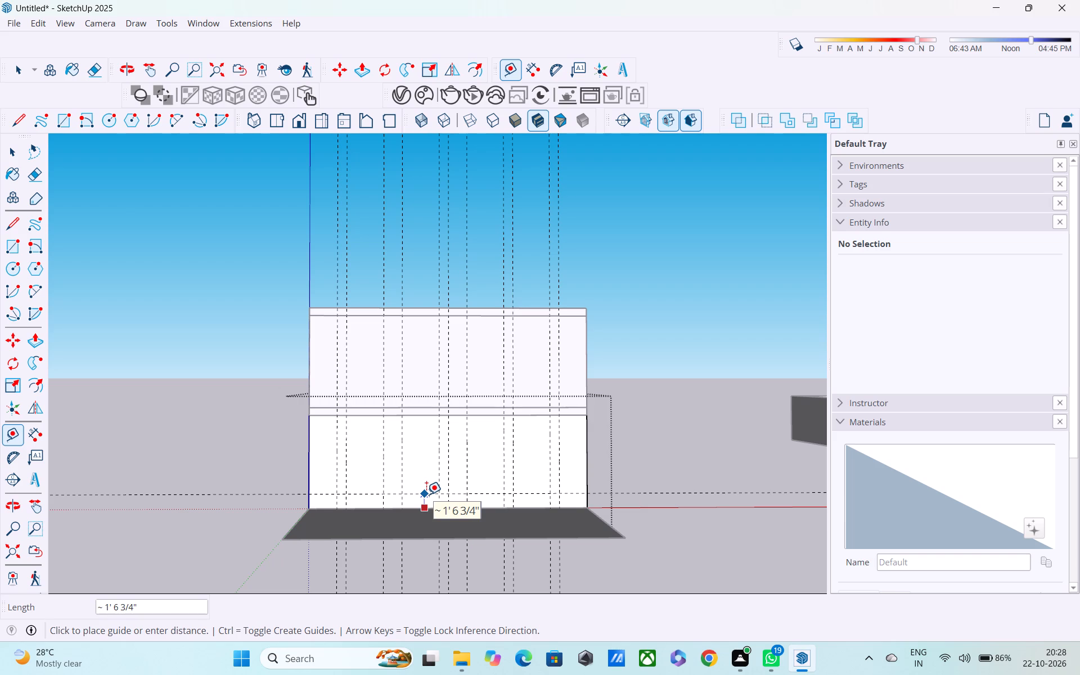
type("6\"")
key("Return")
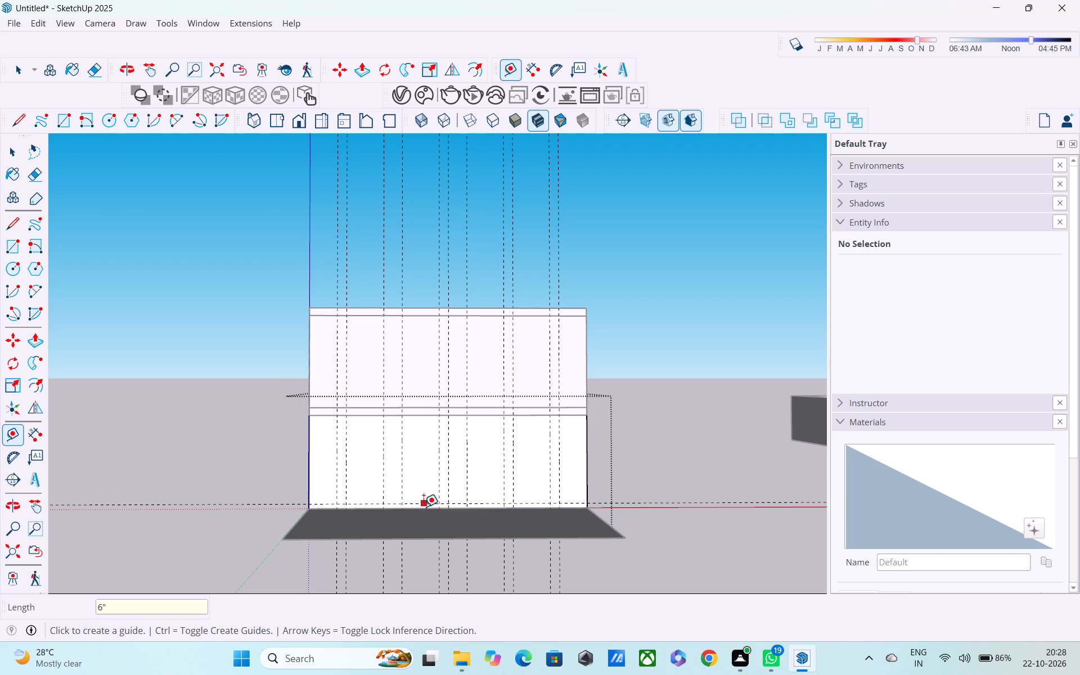
left_click(424, 502)
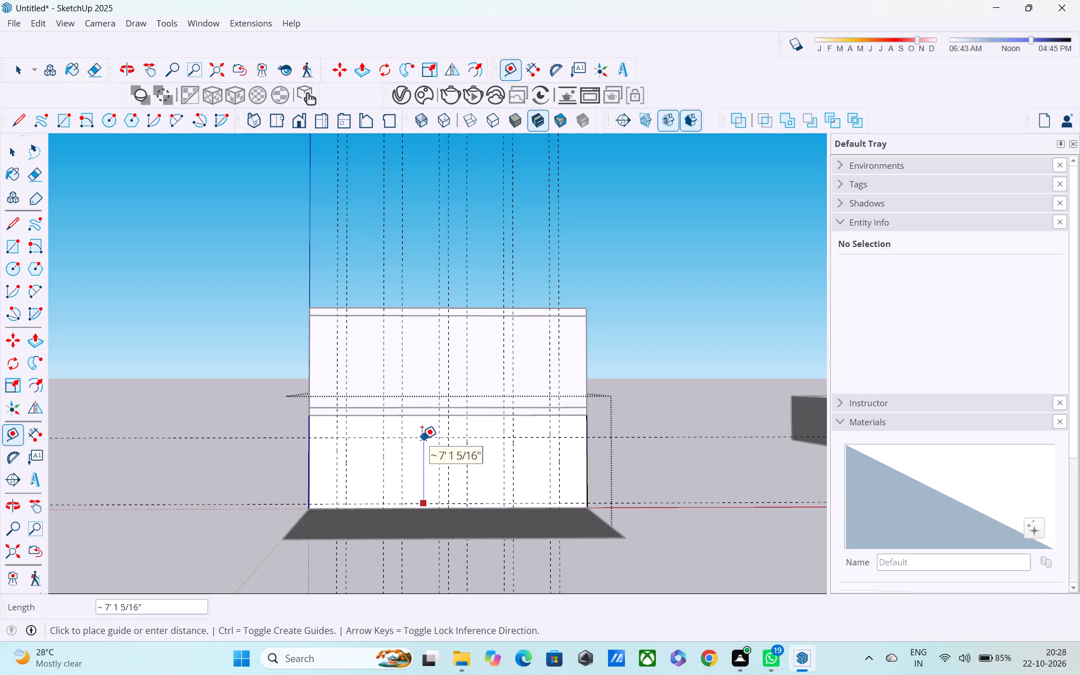
type("7'")
key("Return")
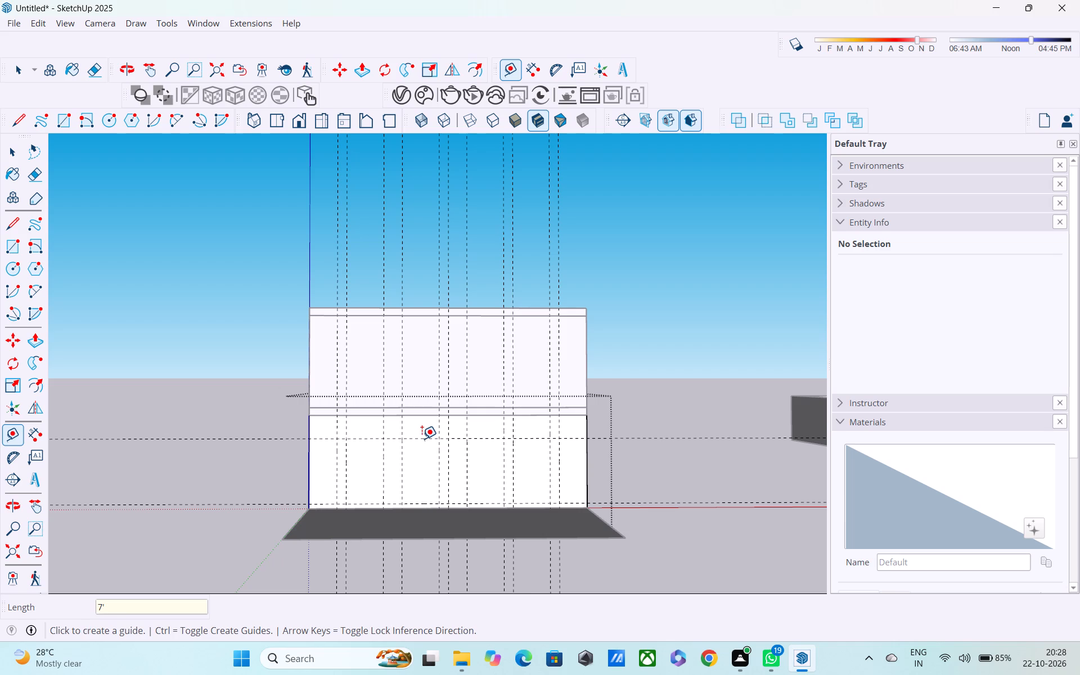
left_click(371, 435)
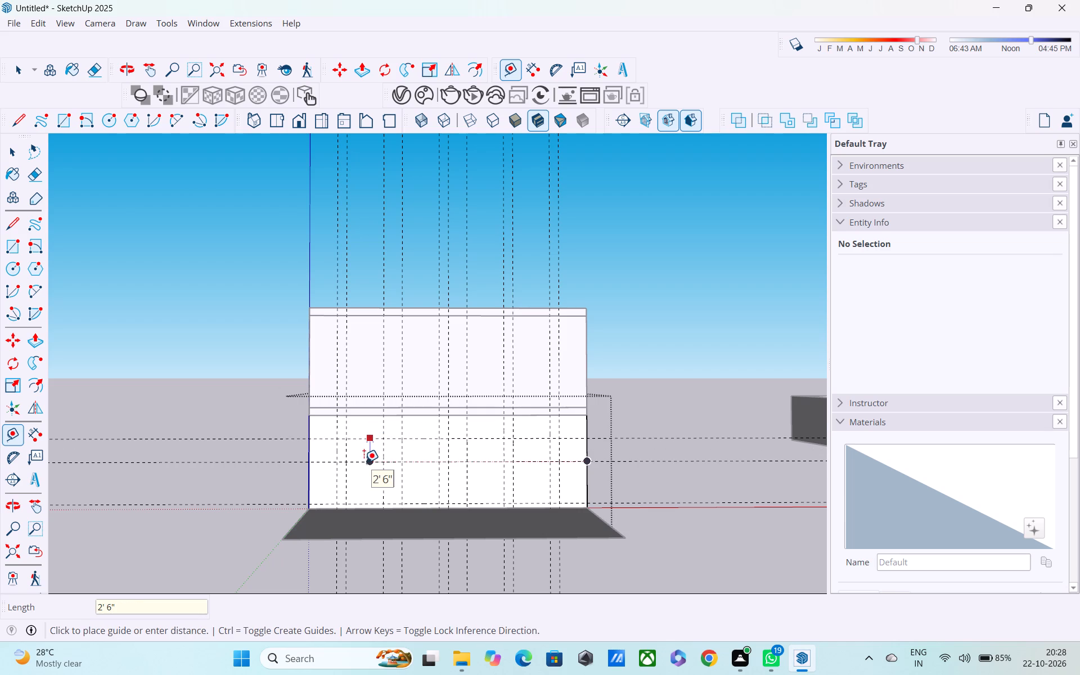
type("4'")
key("Return")
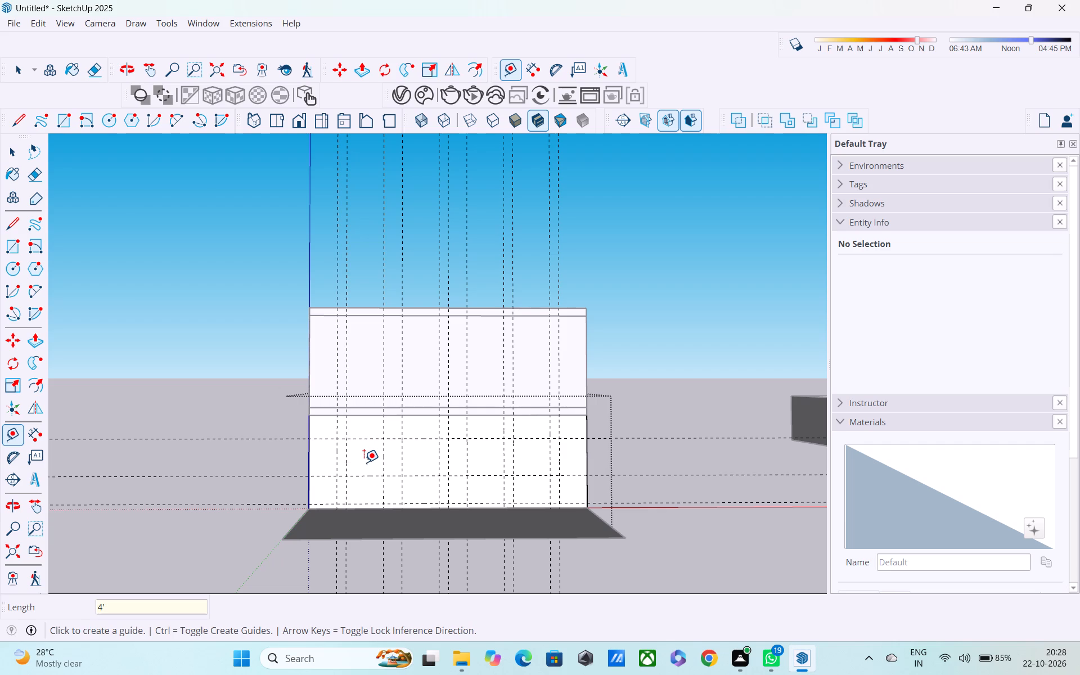
On the origin-side half of the front wall, draw a 4' by 4' window rectangle and a 4' wide, 7' high door rectangle between guides.
middle_click_drag(380, 457, 384, 498)
middle_click_drag(381, 459, 375, 425)
scroll(359, 455, "up", 2)
key("Escape")
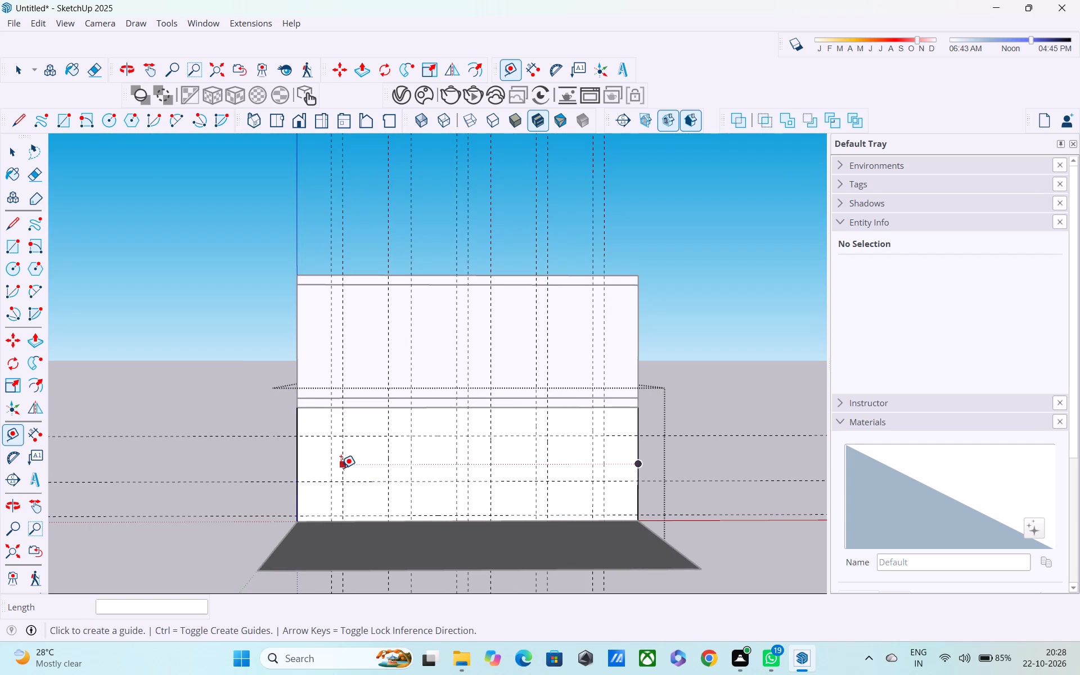
key("space")
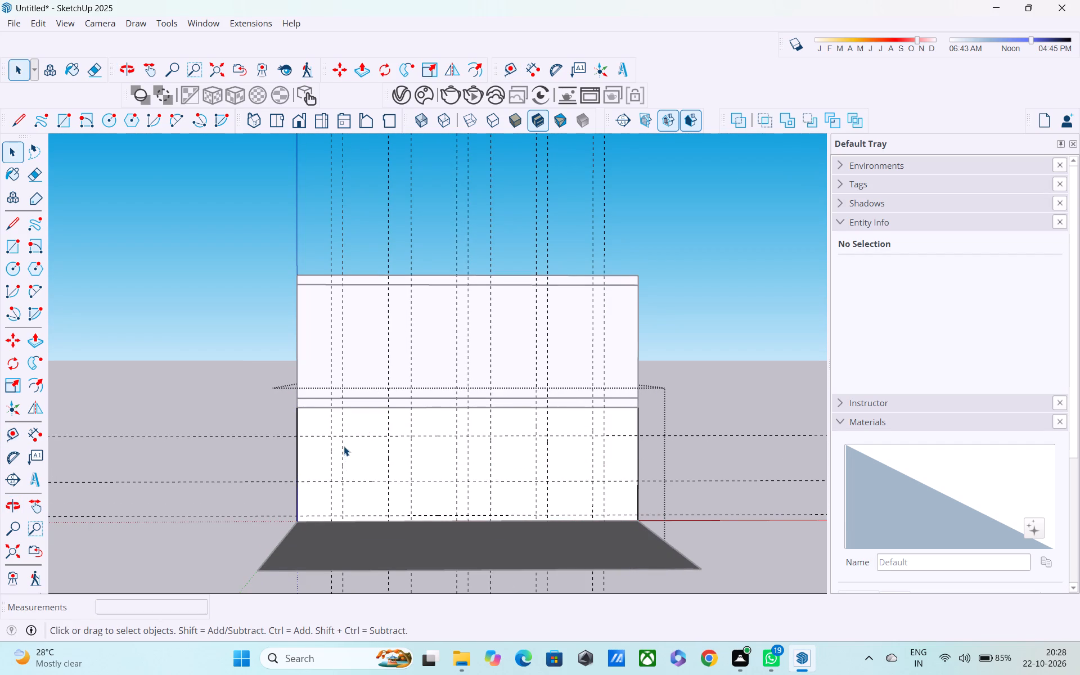
key("r")
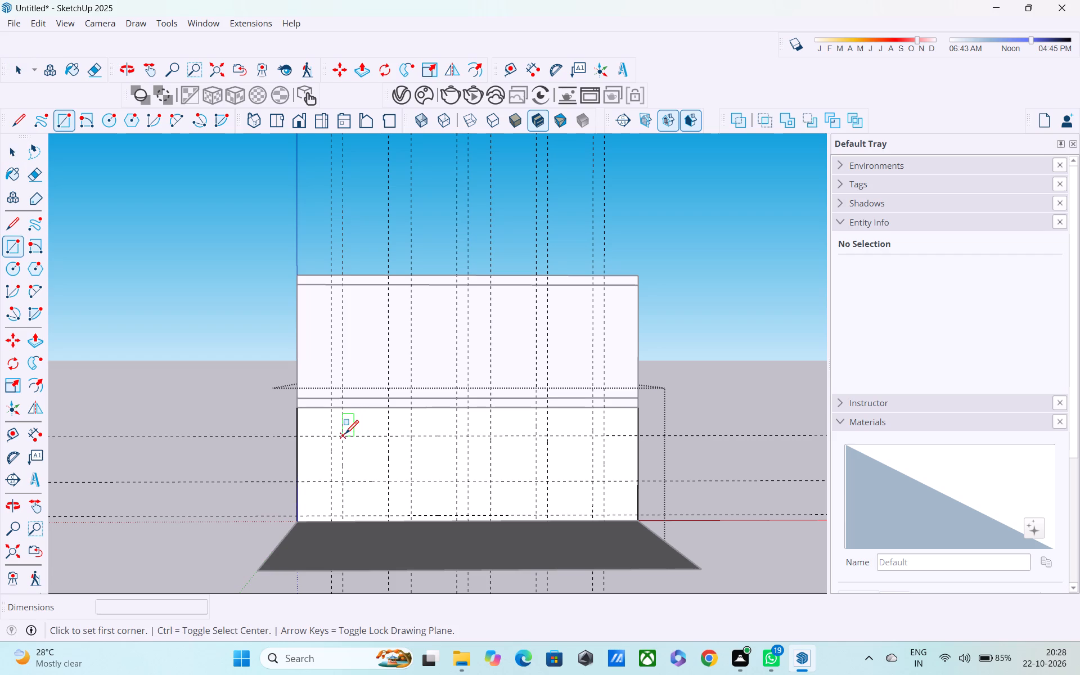
left_click(345, 435)
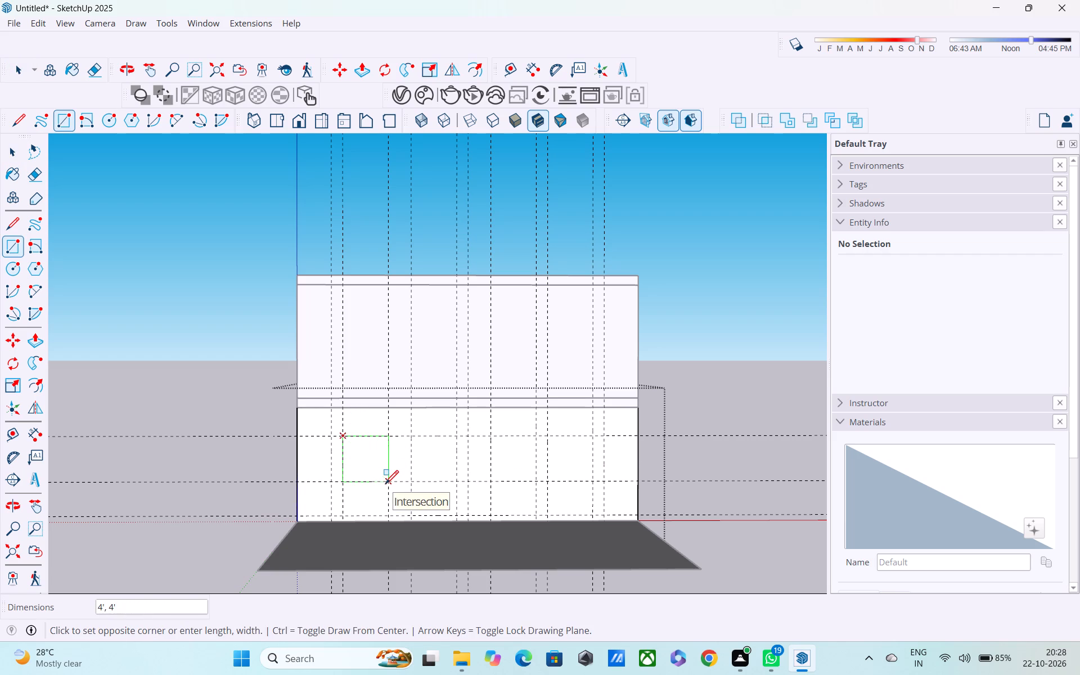
left_click(385, 485)
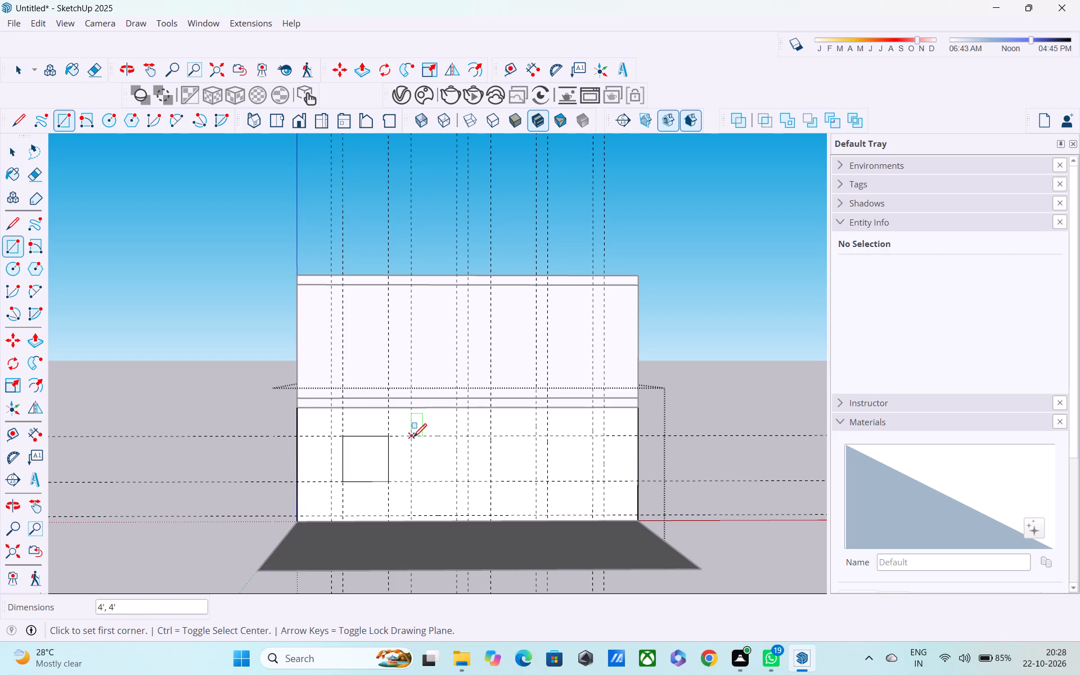
left_click(413, 438)
left_click(457, 515)
On the other half of the front wall, draw a matching 4' wide, 7' high door rectangle and a 4' by 4' window rectangle.
left_click(491, 435)
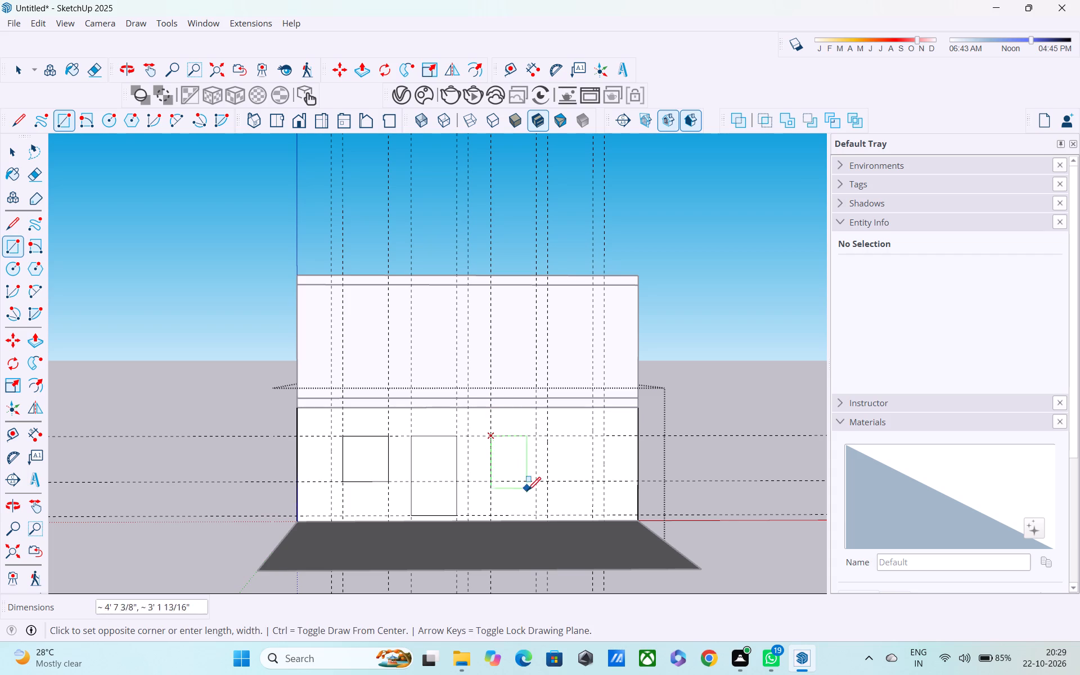
left_click(536, 516)
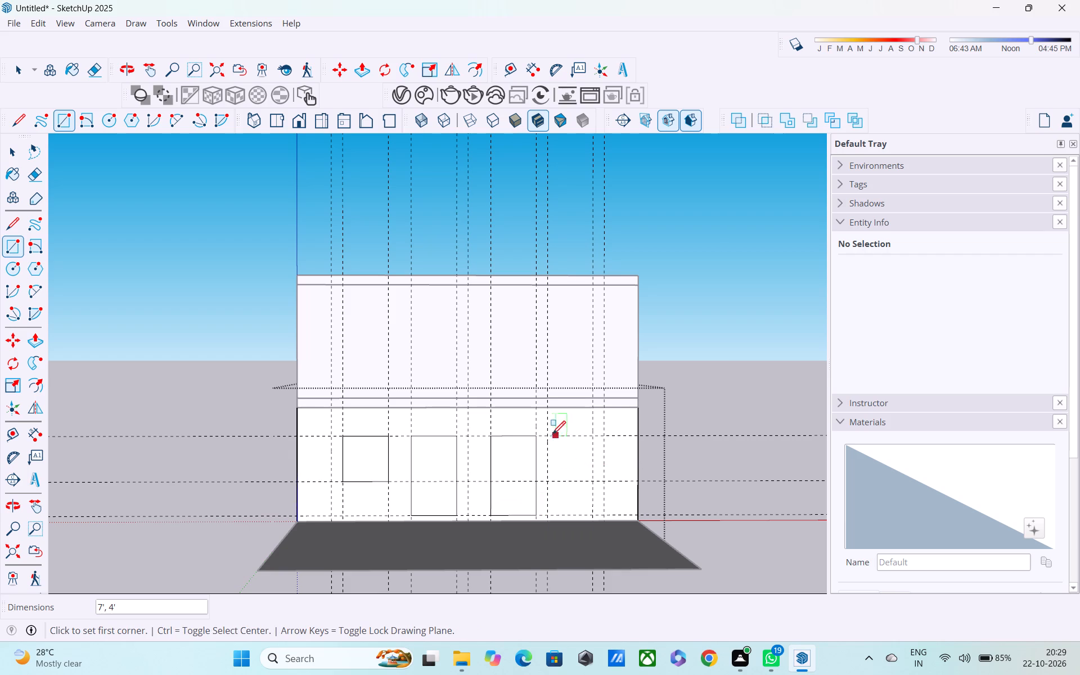
left_click(550, 434)
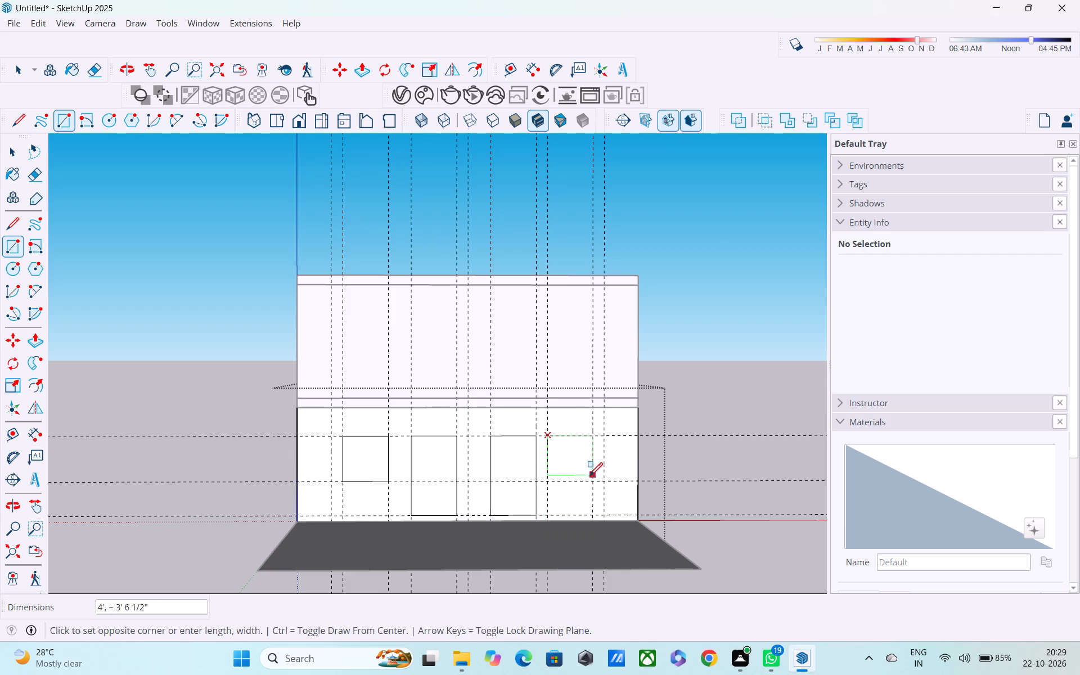
left_click(590, 480)
key("Escape")
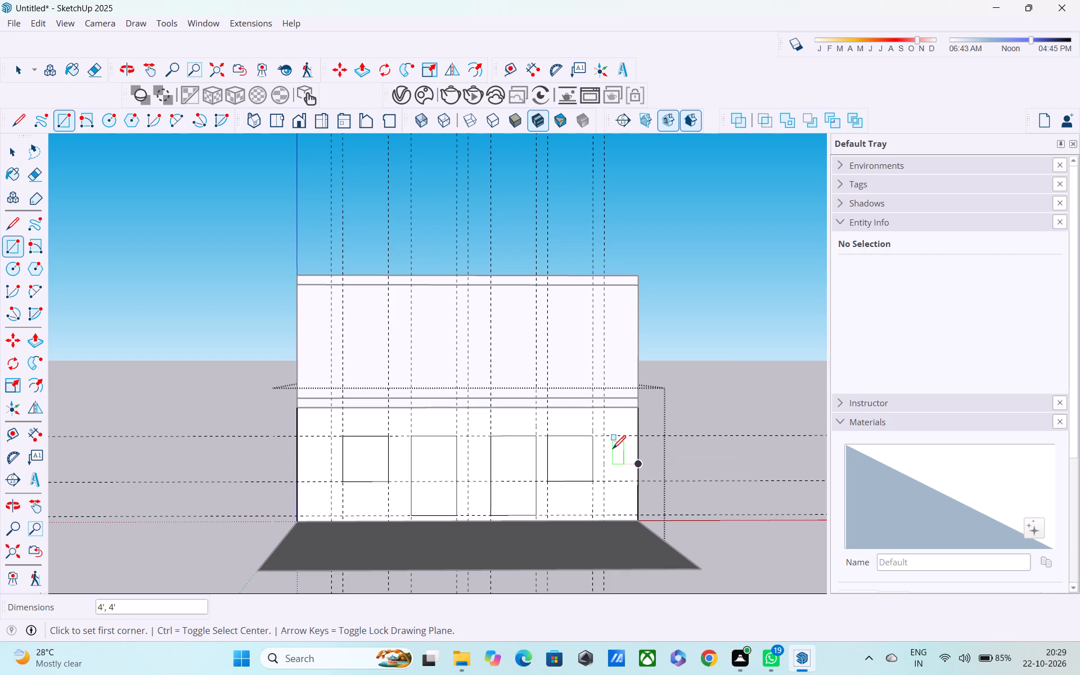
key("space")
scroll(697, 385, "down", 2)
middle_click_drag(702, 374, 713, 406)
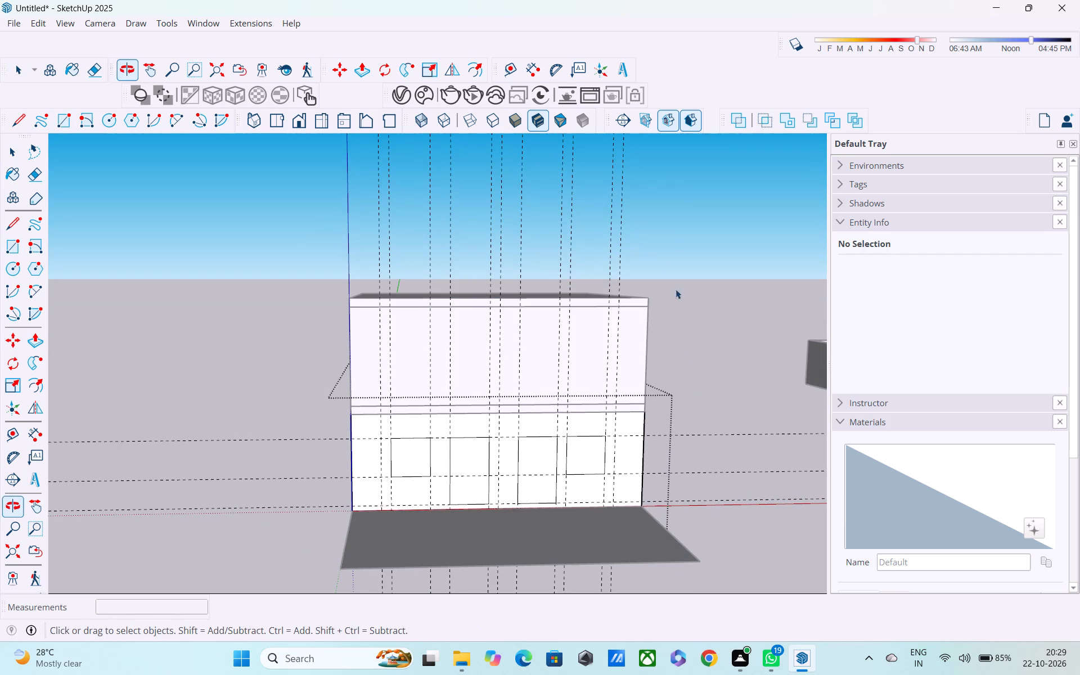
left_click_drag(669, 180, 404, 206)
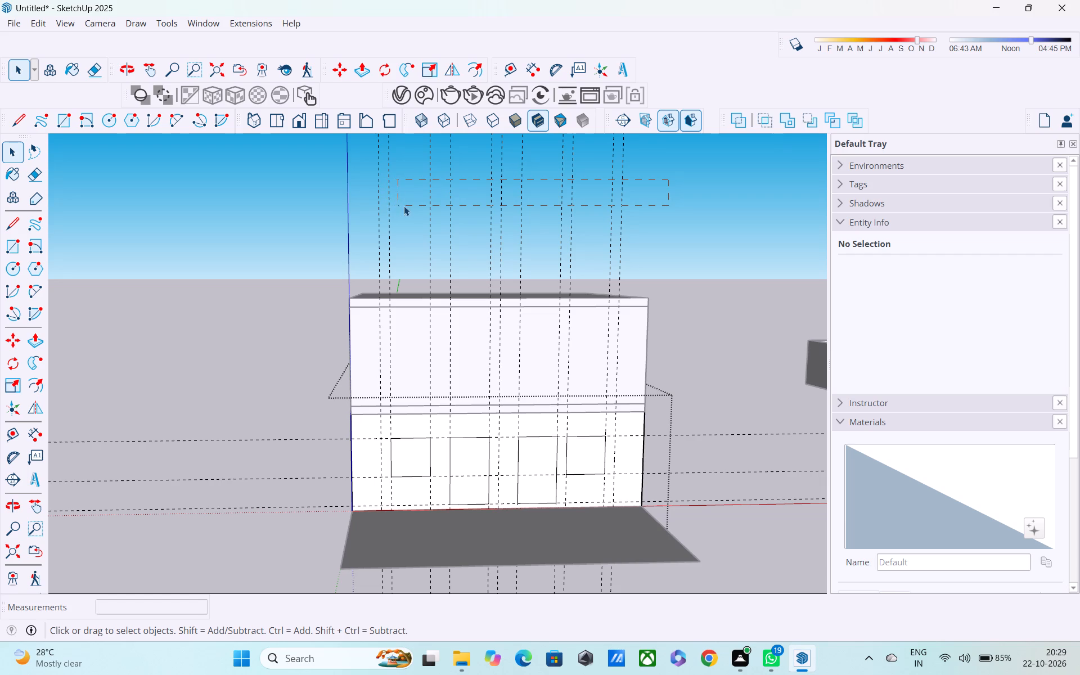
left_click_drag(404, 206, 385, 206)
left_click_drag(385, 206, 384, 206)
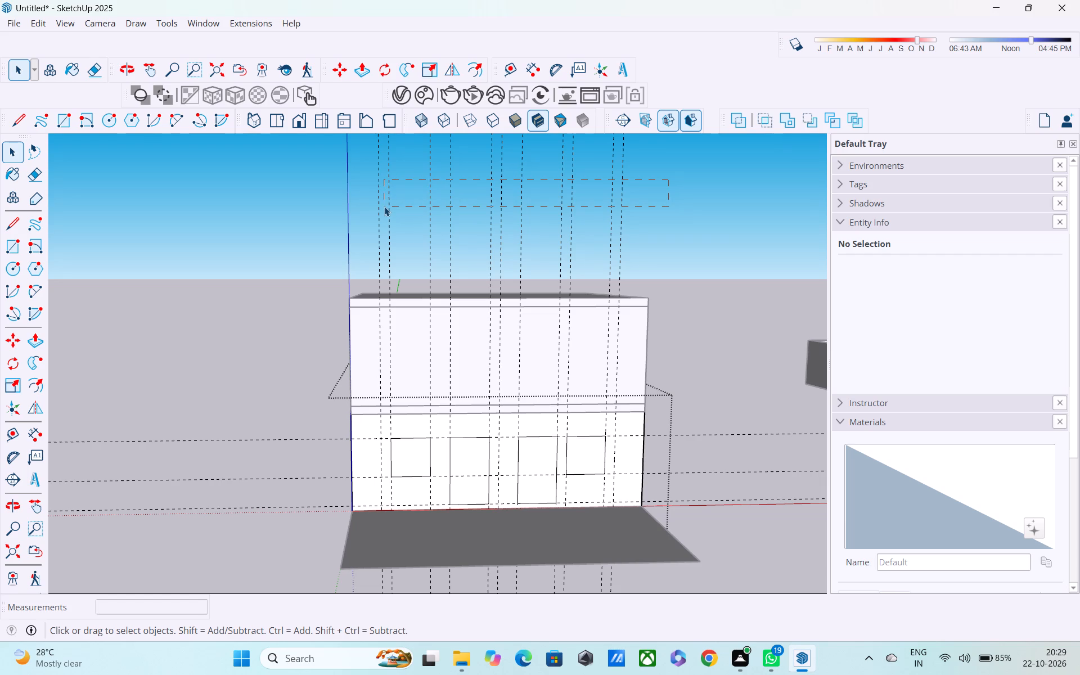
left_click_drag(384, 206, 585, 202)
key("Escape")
Add a horizontal guide on the front wall face 1.5' below the guide at the windows' bottom edges.
middle_click_drag(656, 294, 646, 250)
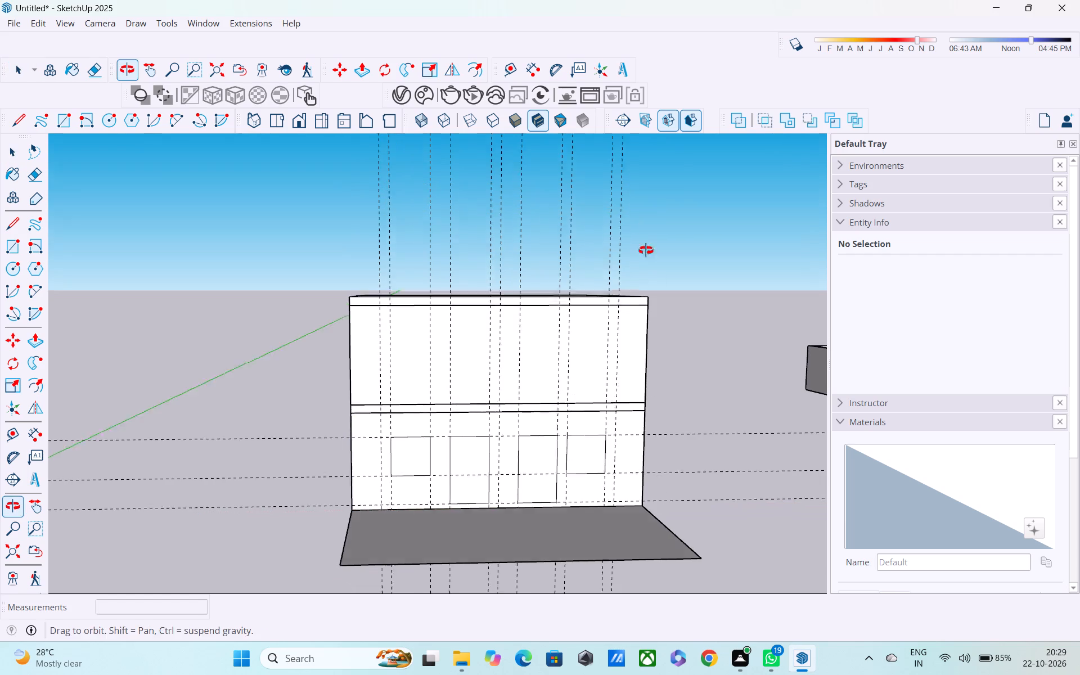
middle_click_drag(646, 250, 635, 206)
scroll(582, 434, "up", 2)
middle_click_drag(582, 434, 579, 487)
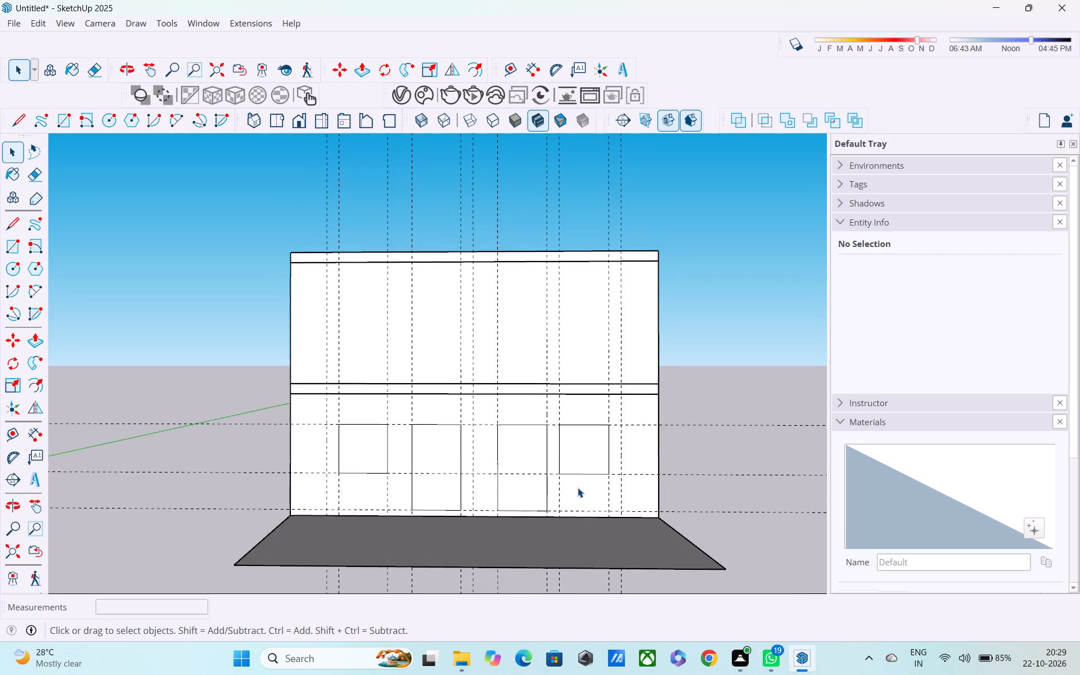
scroll(590, 492, "up", 2)
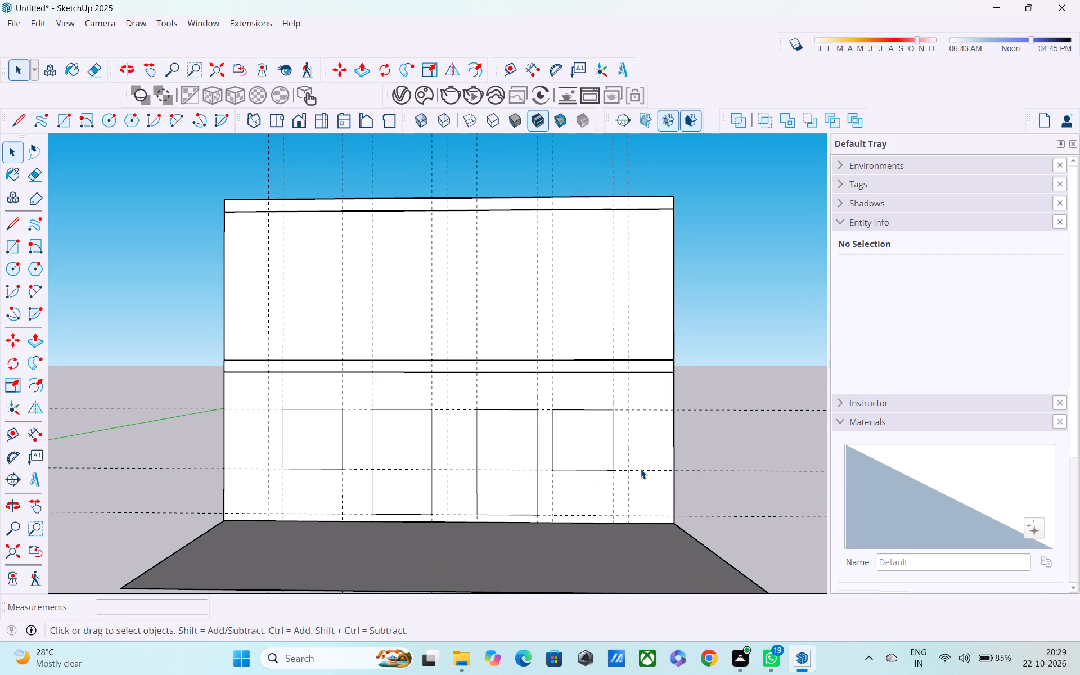
scroll(636, 436, "down", 2)
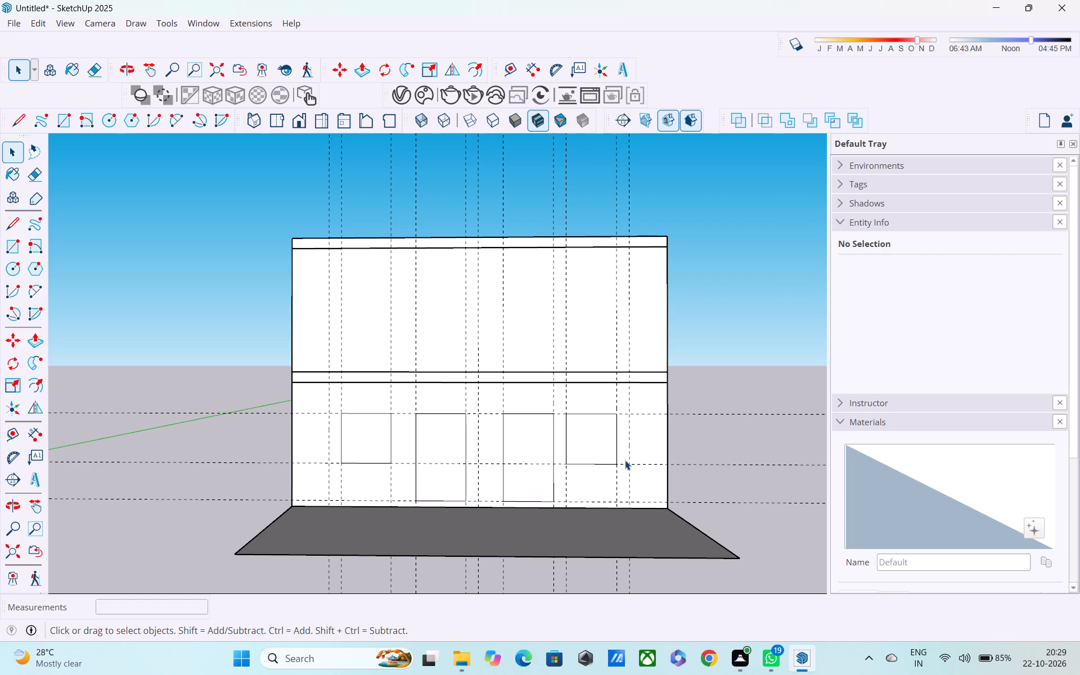
middle_click_drag(618, 456, 558, 412, "shift")
scroll(593, 412, "up", 3)
middle_click_drag(593, 412, 592, 453)
scroll(549, 452, "up", 3)
middle_click_drag(525, 446, 504, 415)
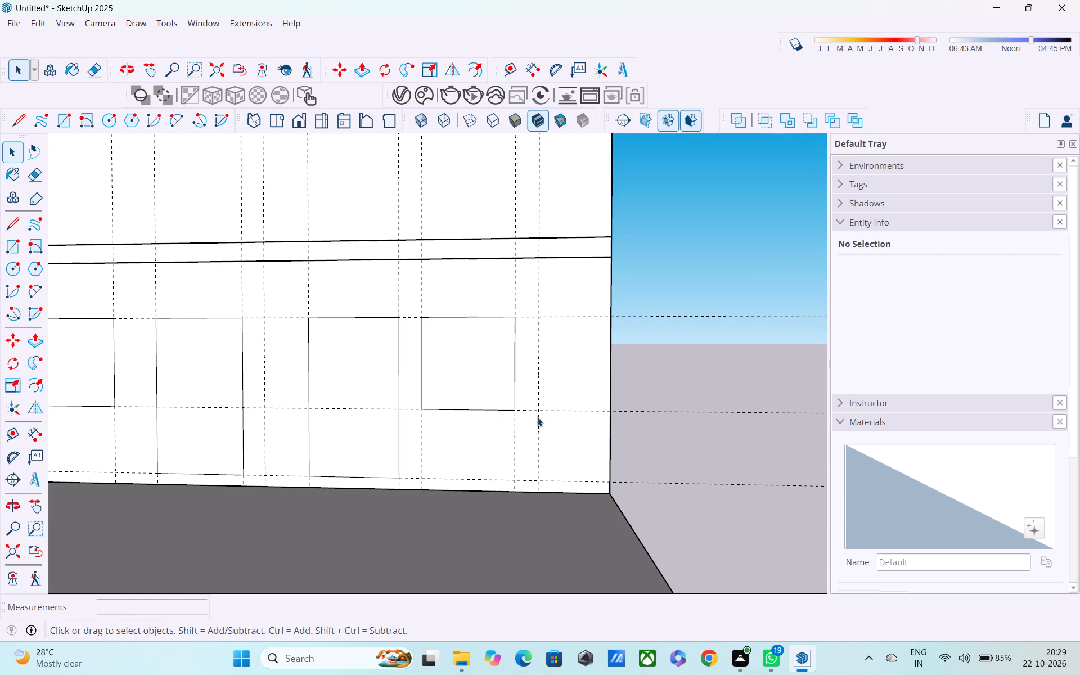
key("t")
left_click(556, 408)
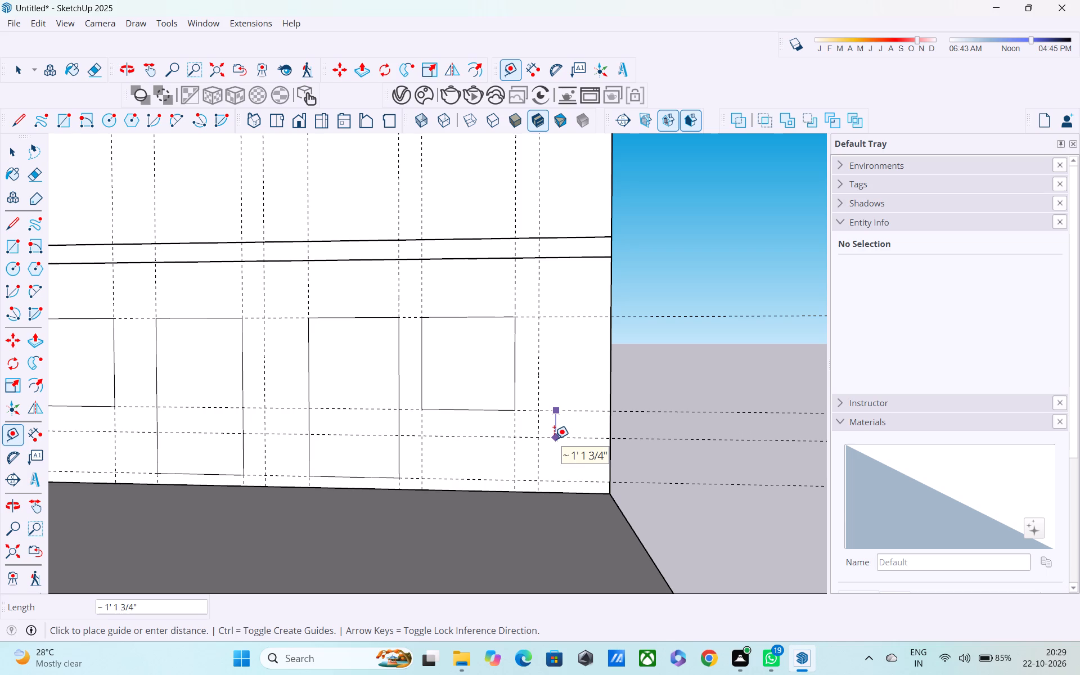
type("1.5")
key("apostrophe")
key("Return")
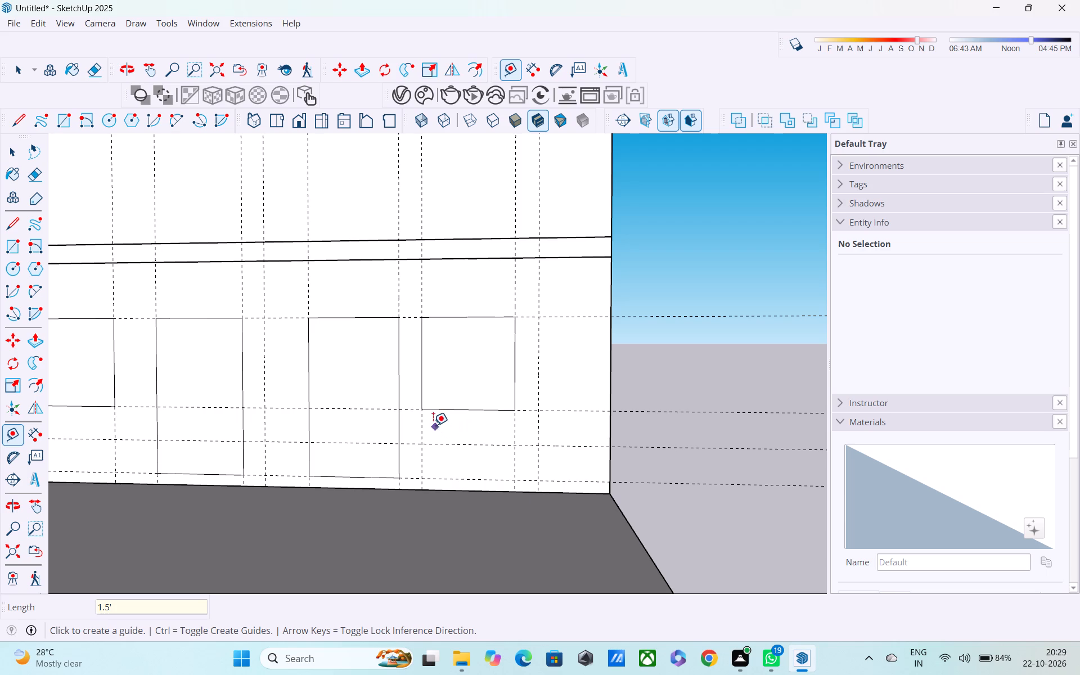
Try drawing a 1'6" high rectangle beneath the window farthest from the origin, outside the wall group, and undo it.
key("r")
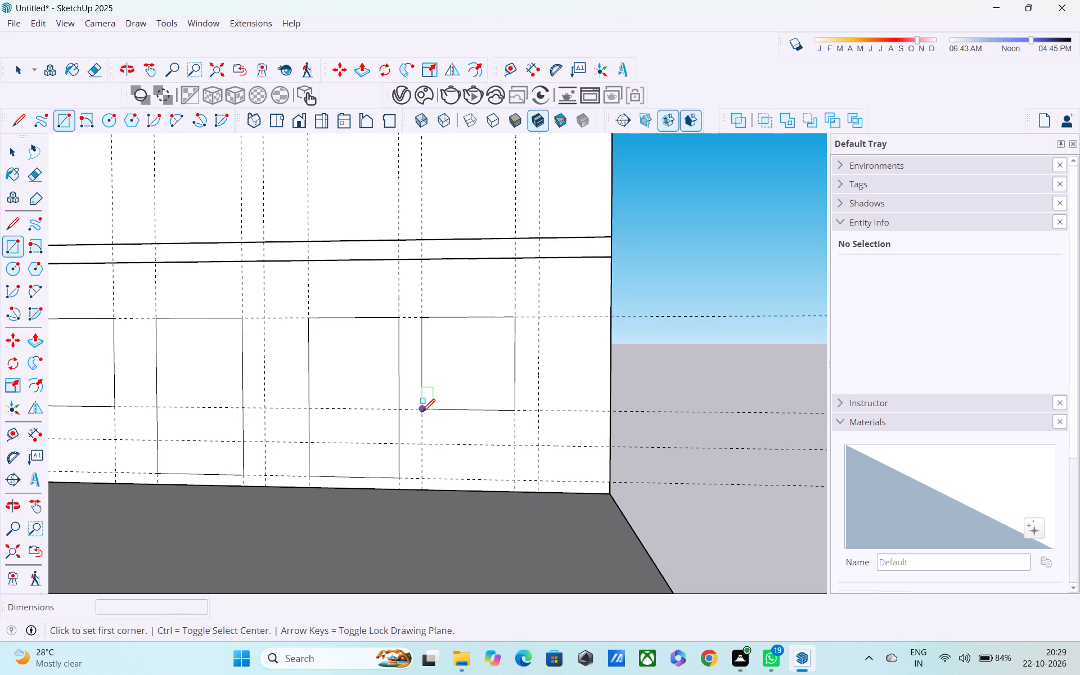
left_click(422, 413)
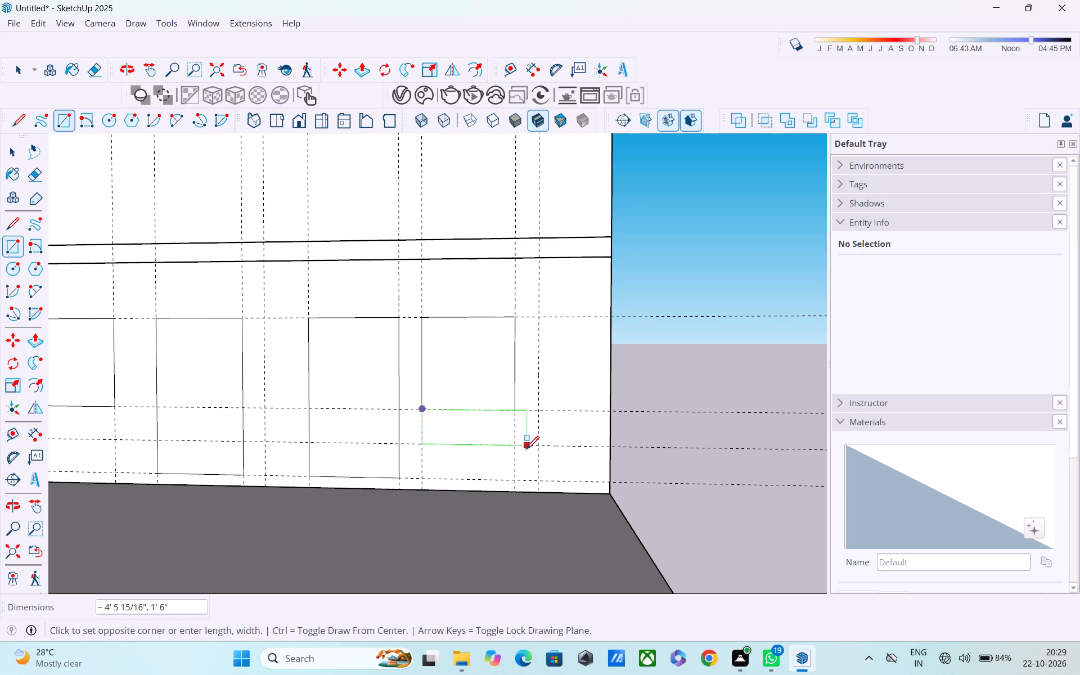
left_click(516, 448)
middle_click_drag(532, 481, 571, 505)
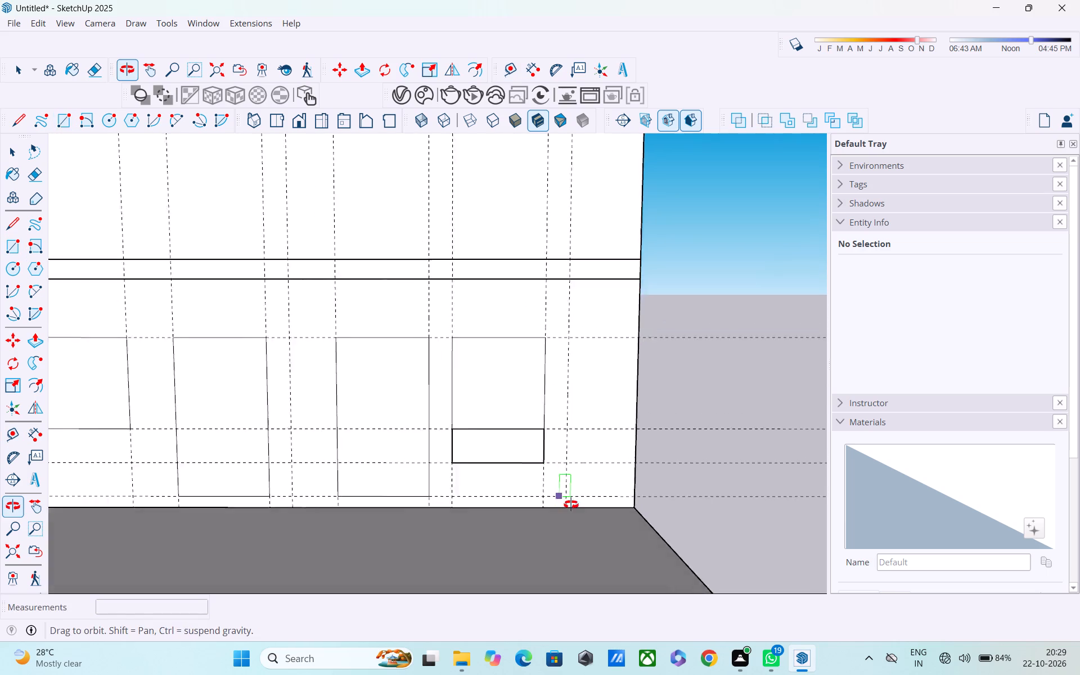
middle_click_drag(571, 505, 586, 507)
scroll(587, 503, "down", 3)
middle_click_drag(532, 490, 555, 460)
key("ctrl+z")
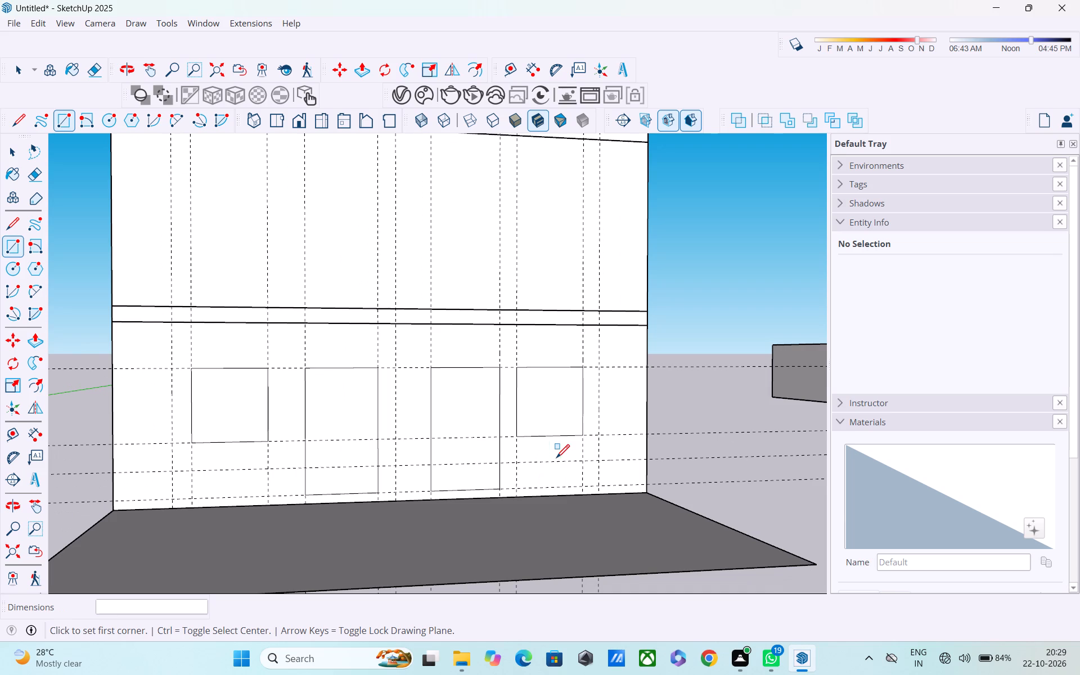
Inside the ground-floor wall group, draw a 4' by 1'6" rectangle directly below each of the two front windows.
key("space")
double_click(619, 411)
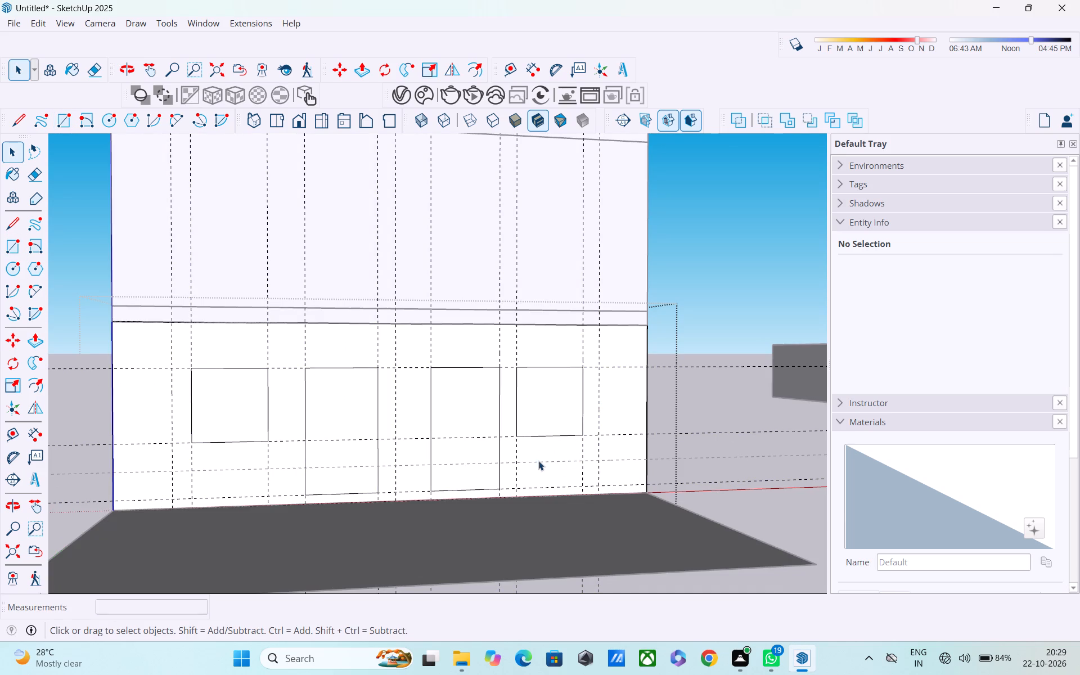
key("r")
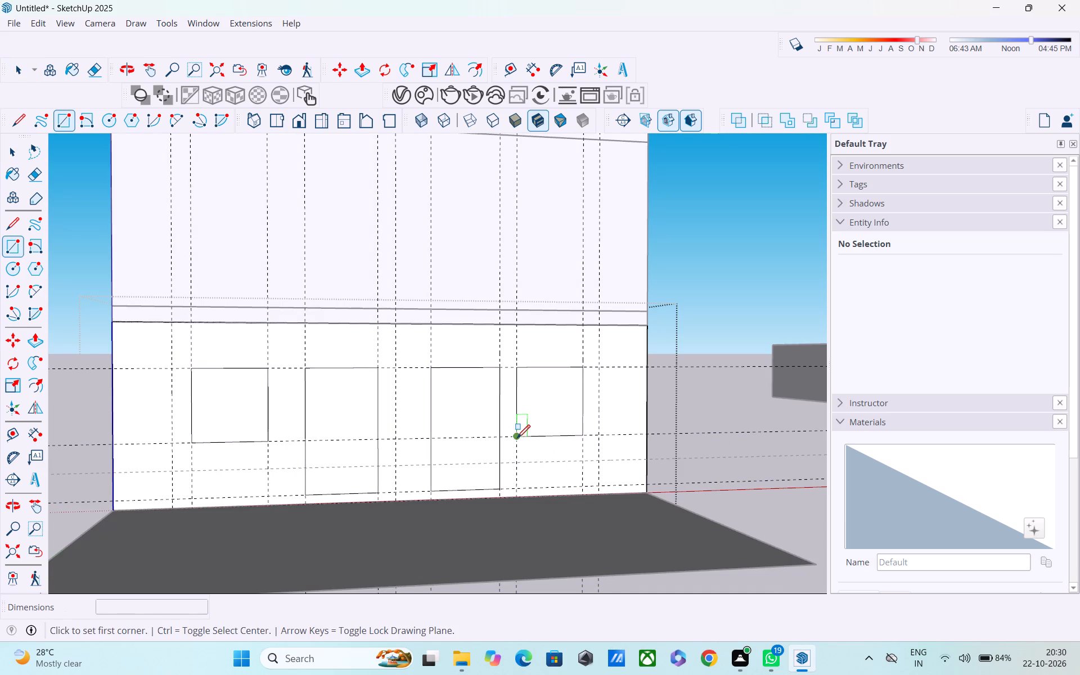
left_click(519, 439)
left_click(586, 462)
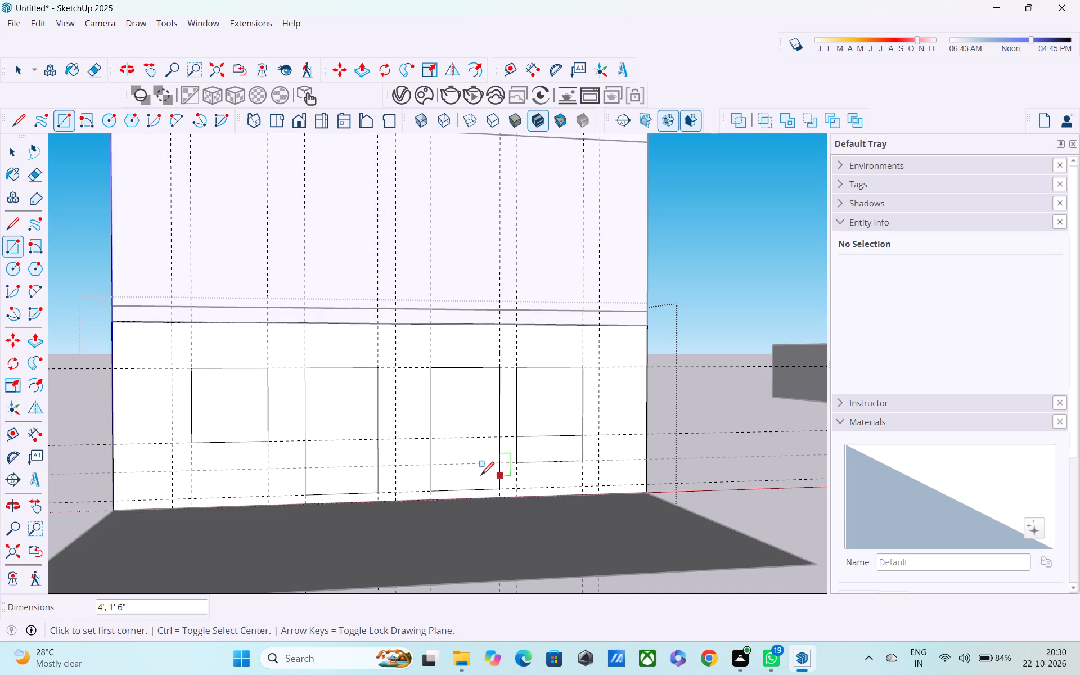
key("Escape")
left_click(192, 443)
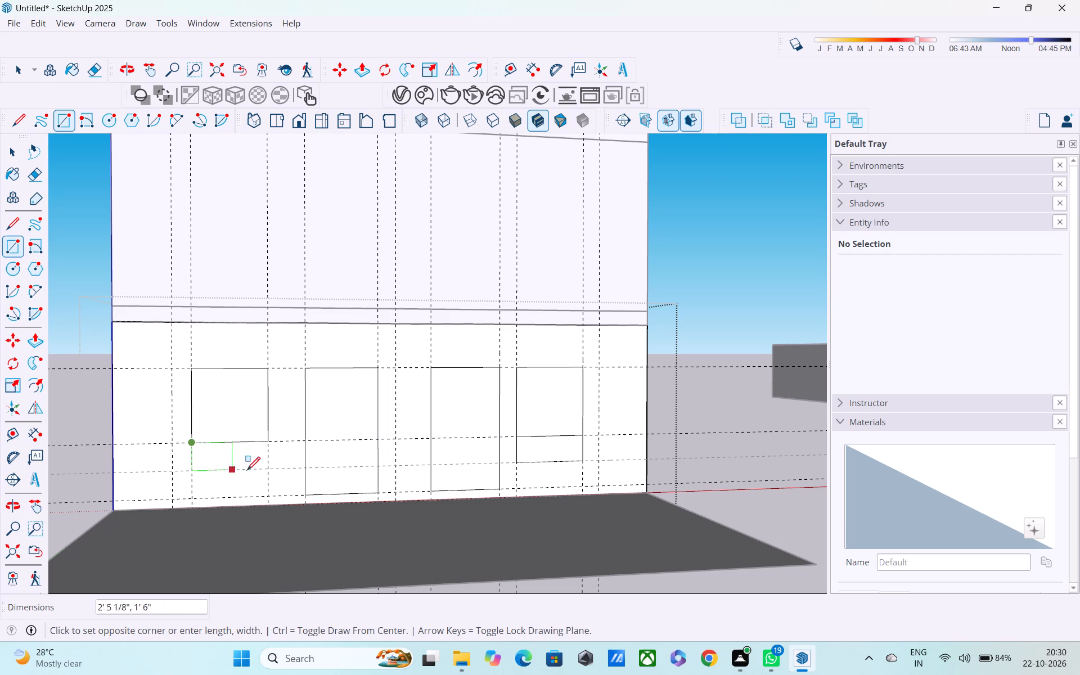
left_click(269, 471)
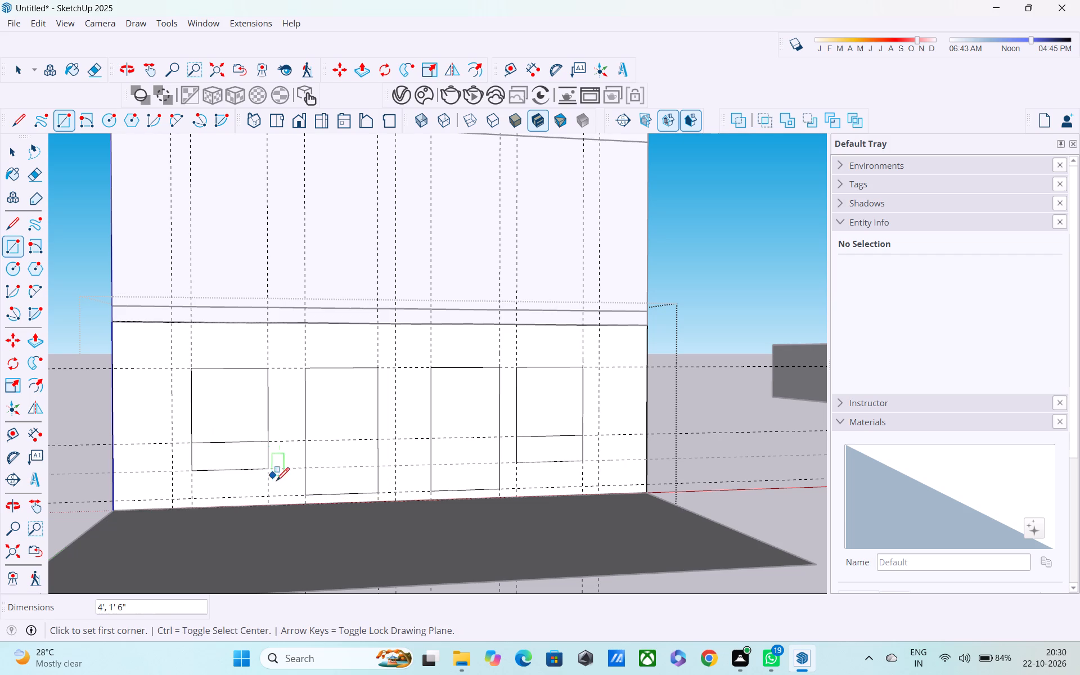
key("space")
Delete the vertical guide along the outer edge of the origin-side window.
middle_click_drag(309, 484, 286, 517)
scroll(287, 504, "down", 4)
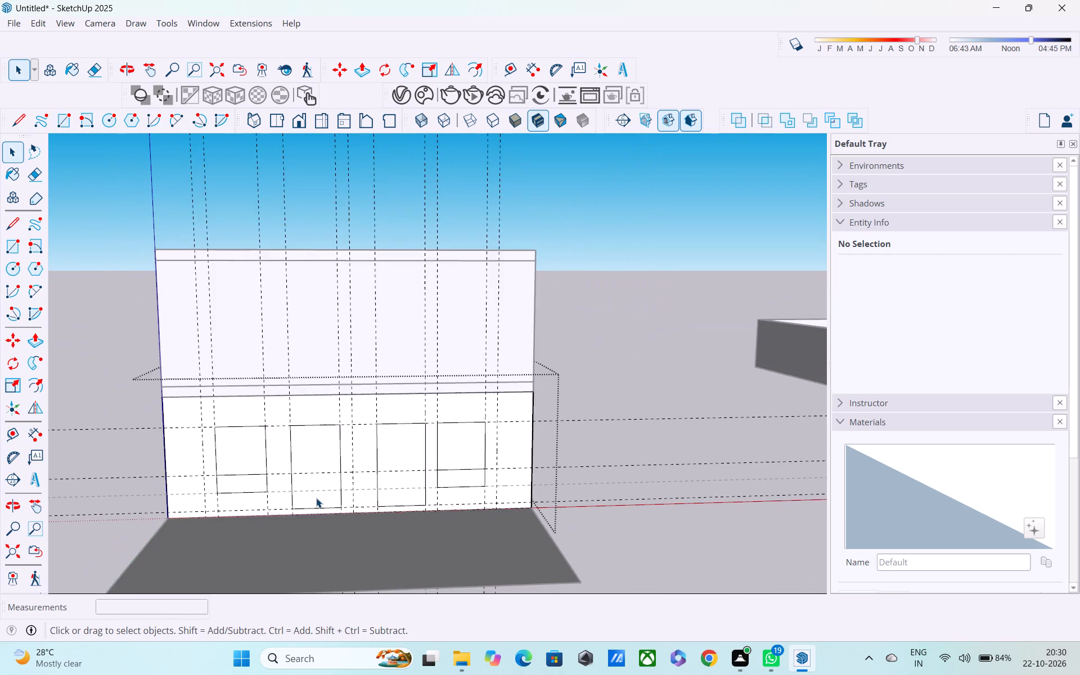
scroll(316, 498, "down", 1)
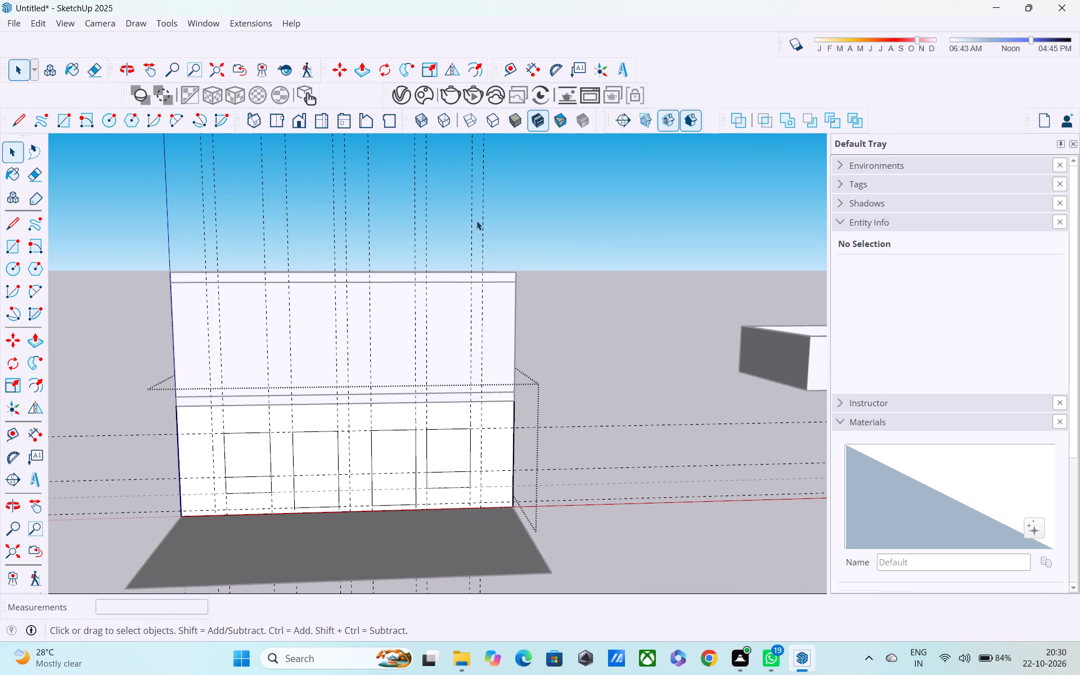
left_click_drag(476, 220, 233, 220)
left_click_drag(233, 220, 209, 220)
left_click_drag(227, 230, 225, 229)
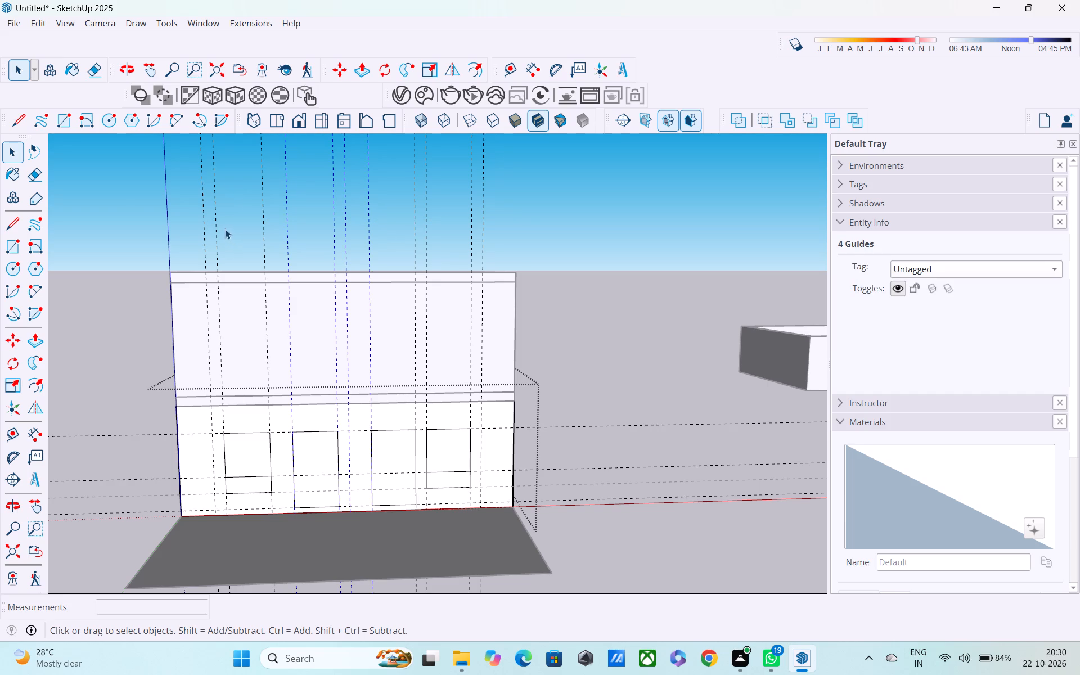
left_click_drag(225, 229, 208, 230)
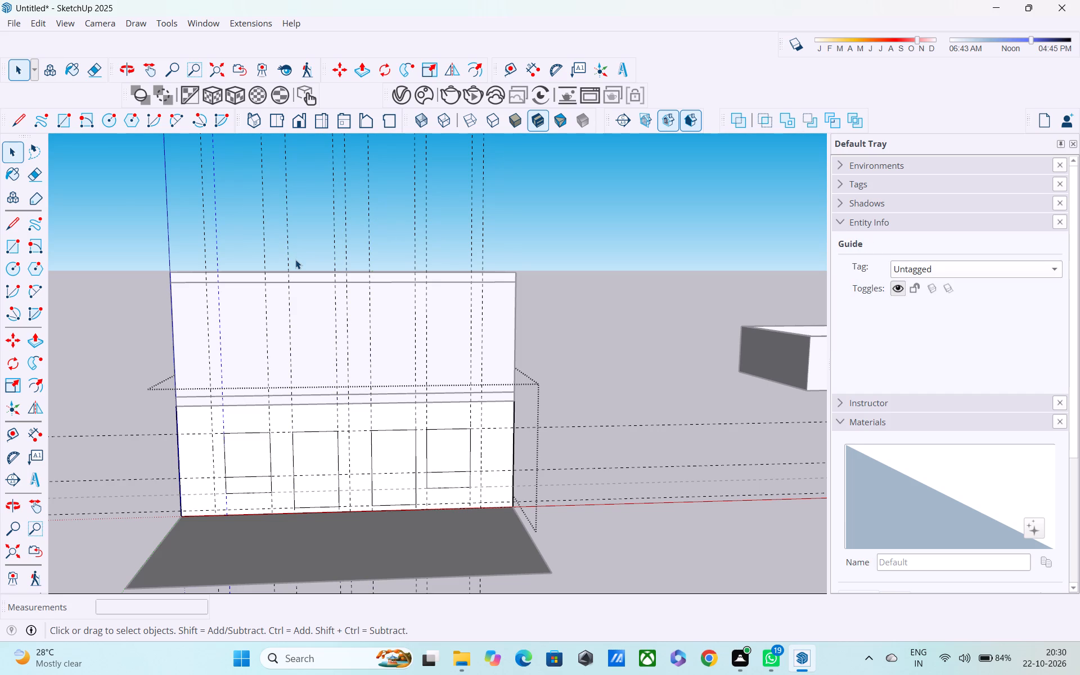
key("Delete")
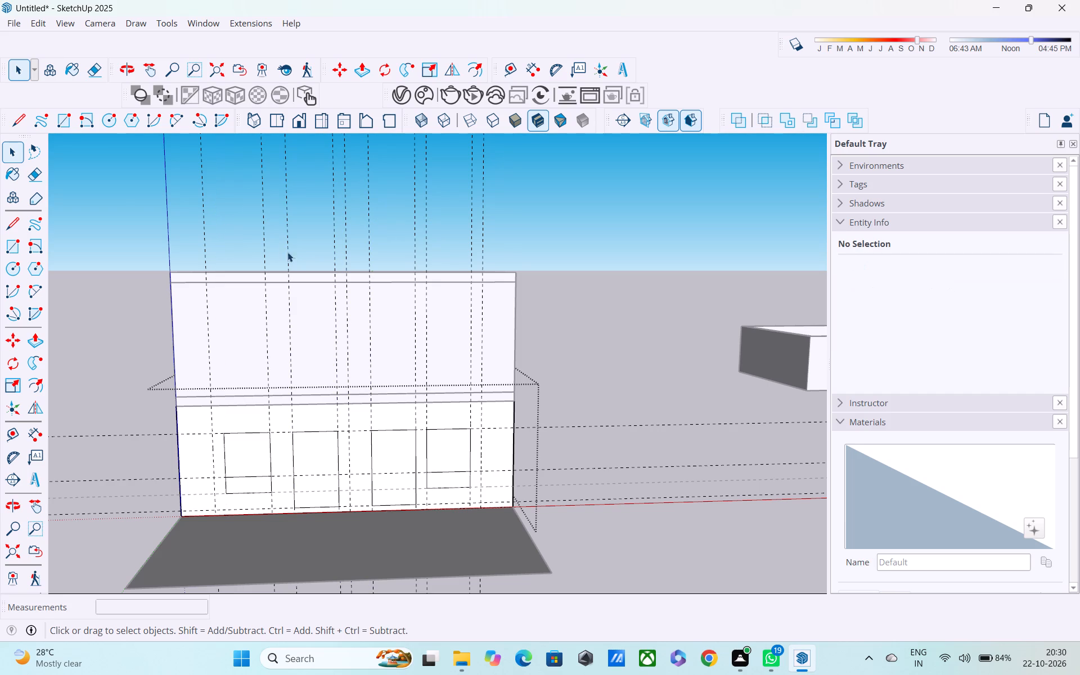
Delete the eight vertical guides lying between the two outermost ones on the front wall.
left_click_drag(248, 219, 472, 228)
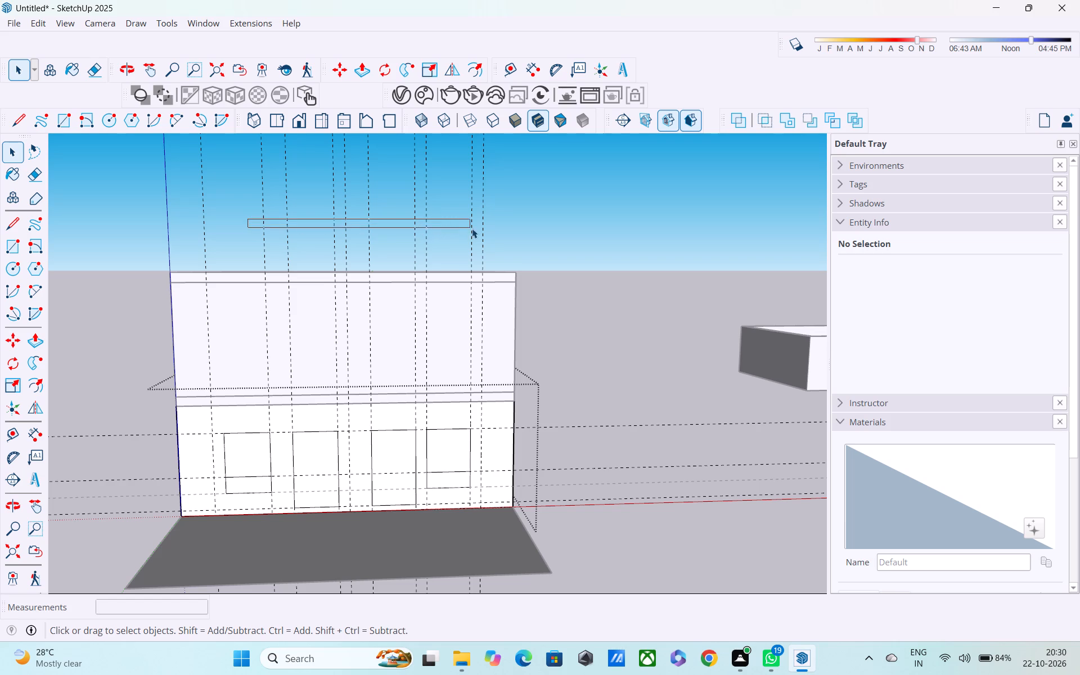
left_click_drag(472, 228, 475, 229)
scroll(473, 206, "up", 3)
middle_click_drag(473, 200, 474, 206)
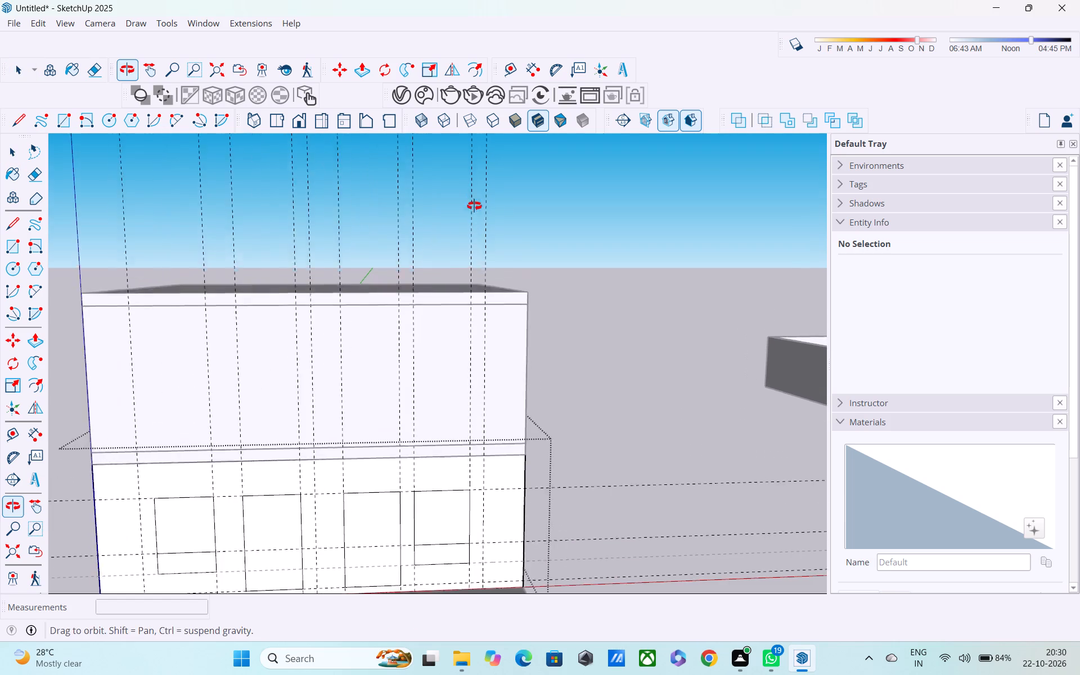
middle_click_drag(474, 206, 480, 274)
left_click_drag(481, 235, 185, 263)
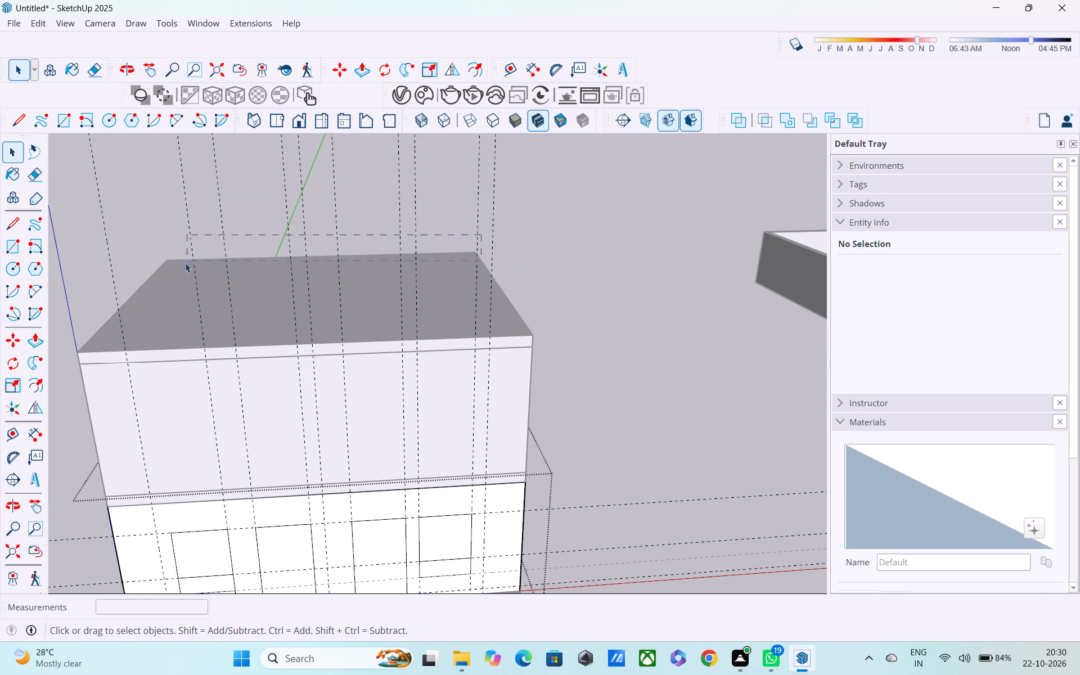
left_click_drag(185, 263, 178, 266)
key("Delete")
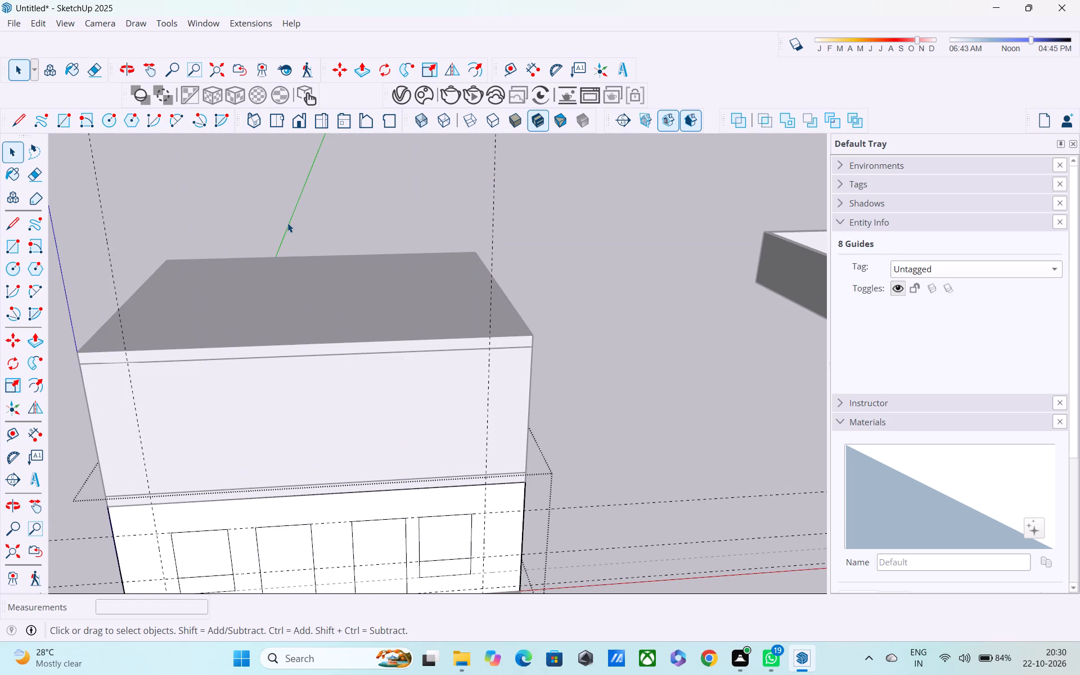
Delete the three horizontal guides at the openings' top edges, the original window bottoms and the door bottoms.
scroll(298, 219, "down", 1)
scroll(347, 247, "up", 1)
scroll(375, 257, "down", 3)
middle_click_drag(395, 290, 396, 290)
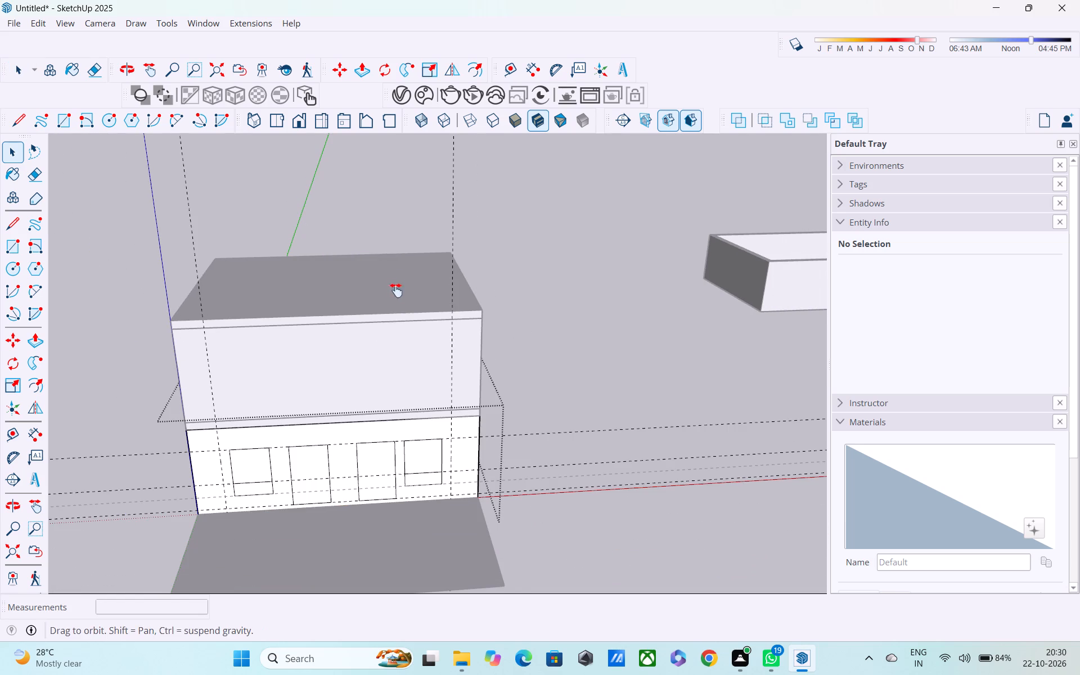
middle_click_drag(396, 290, 421, 232)
middle_click_drag(456, 357, 446, 246)
middle_click_drag(564, 363, 638, 447)
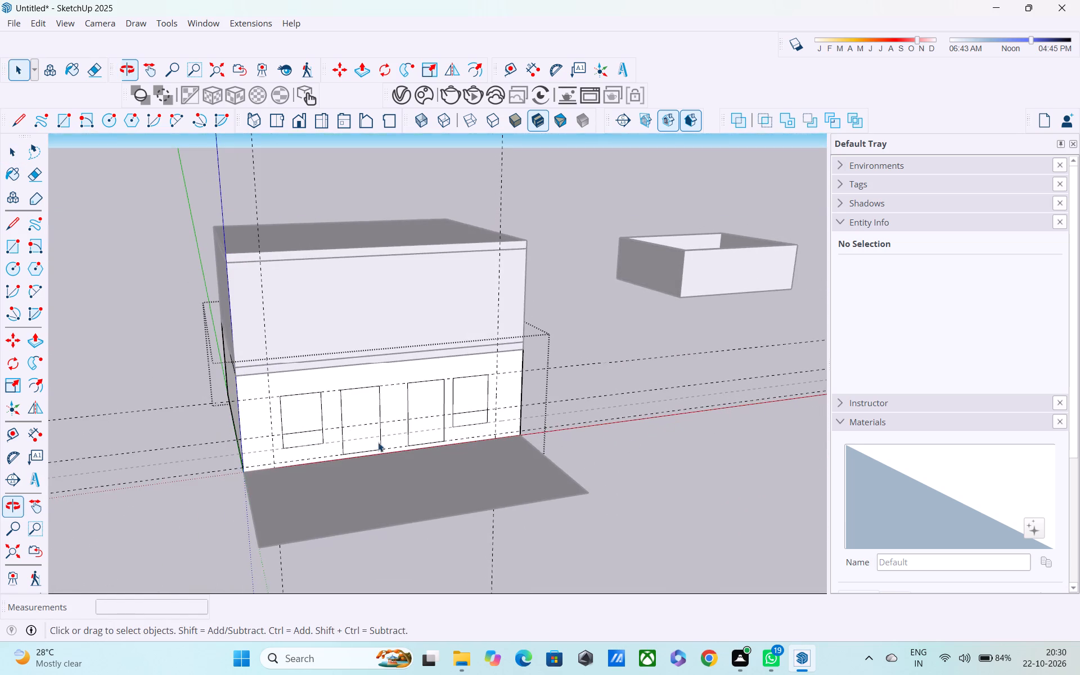
middle_click_drag(272, 406, 296, 353)
left_click_drag(135, 359, 125, 514)
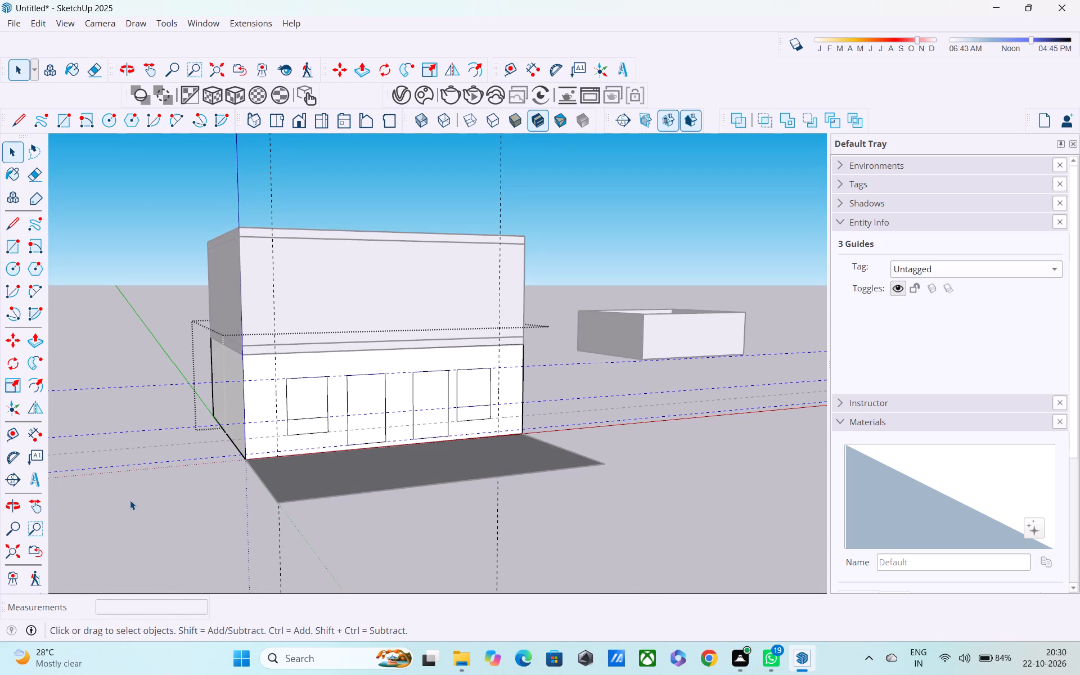
key("Delete")
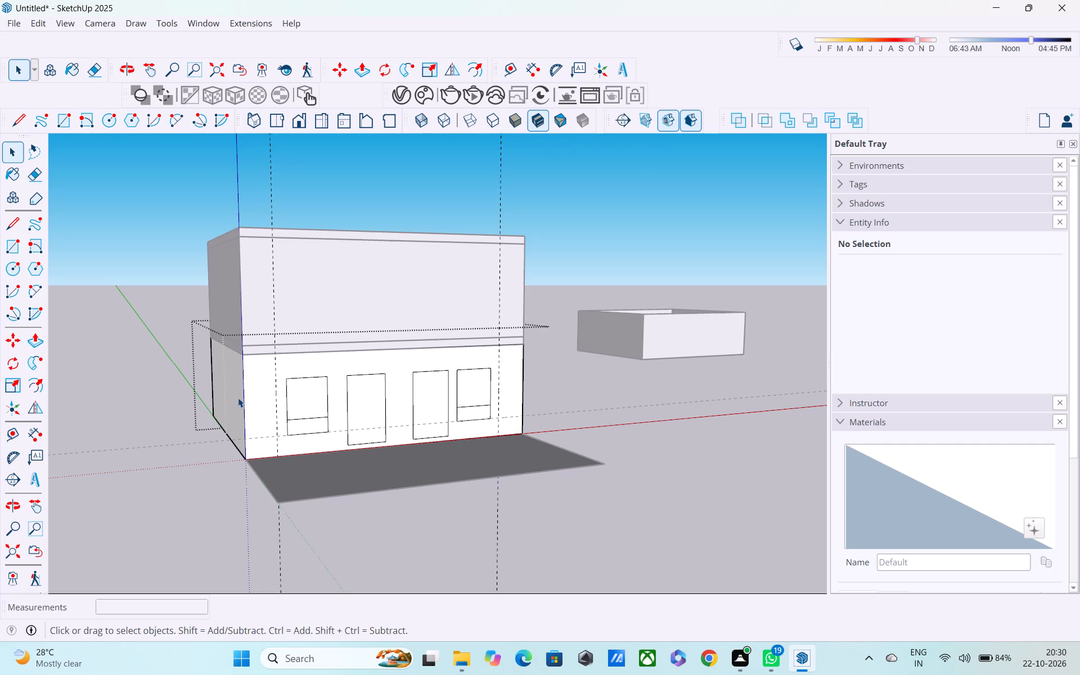
Leave the ground-floor wall group and delete the remaining horizontal guide crossing the front wall.
left_click(598, 354)
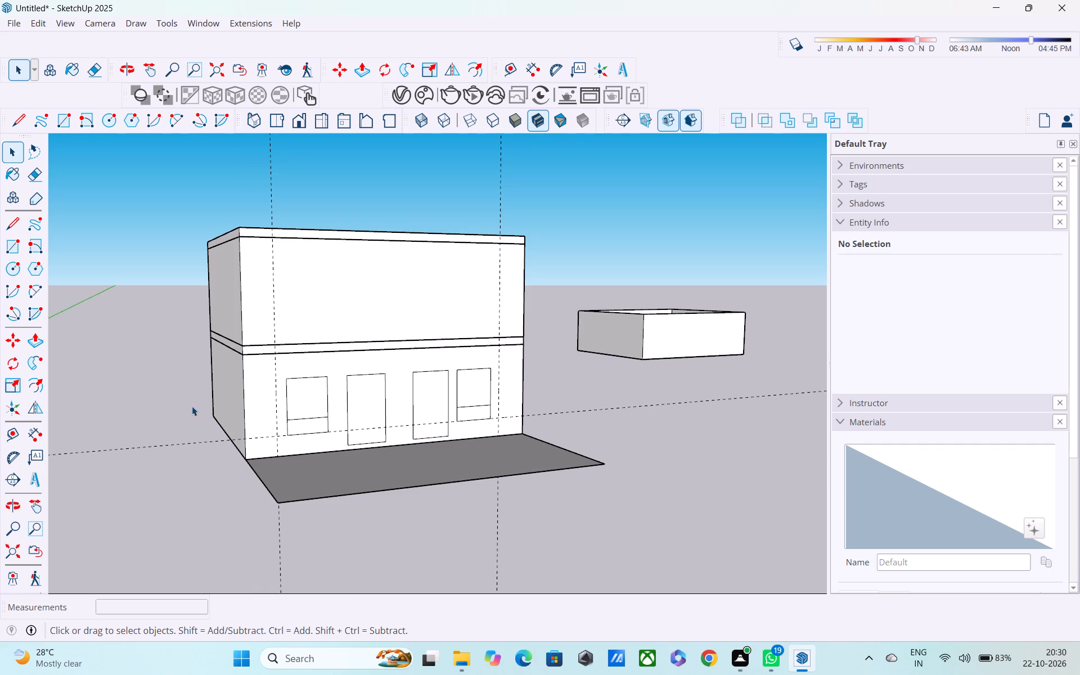
left_click_drag(184, 408, 96, 510)
key("Delete")
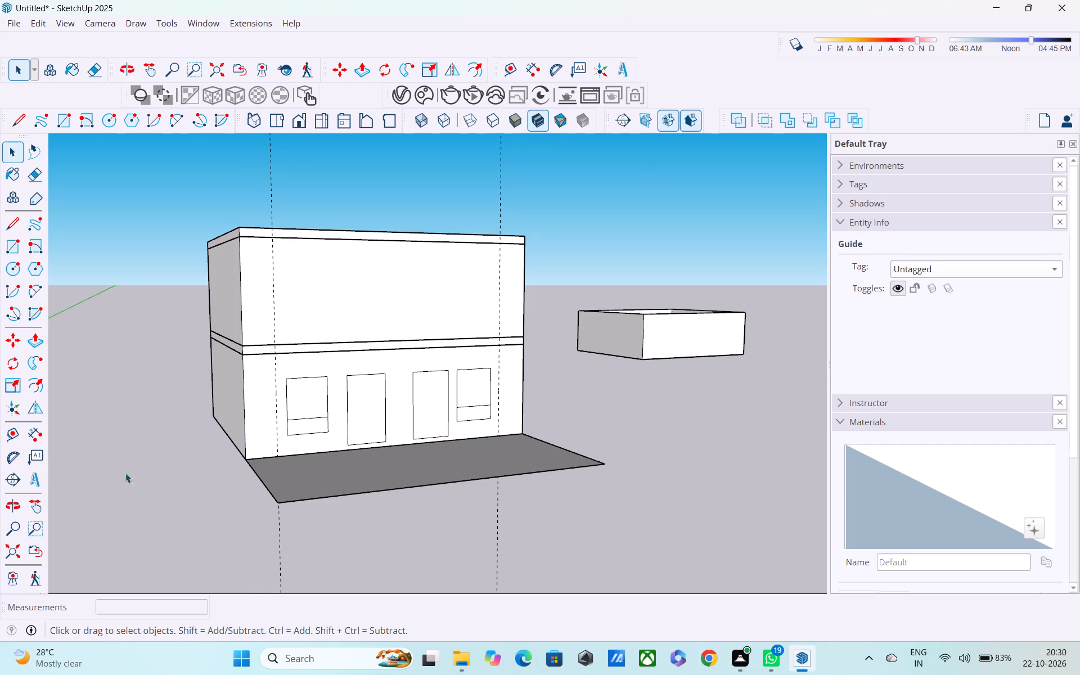
Inside the ground-floor wall group, delete the two remaining vertical guides outside the front windows.
scroll(349, 674, "down", 4)
scroll(402, 597, "down", 2)
middle_click_drag(370, 535, 330, 458)
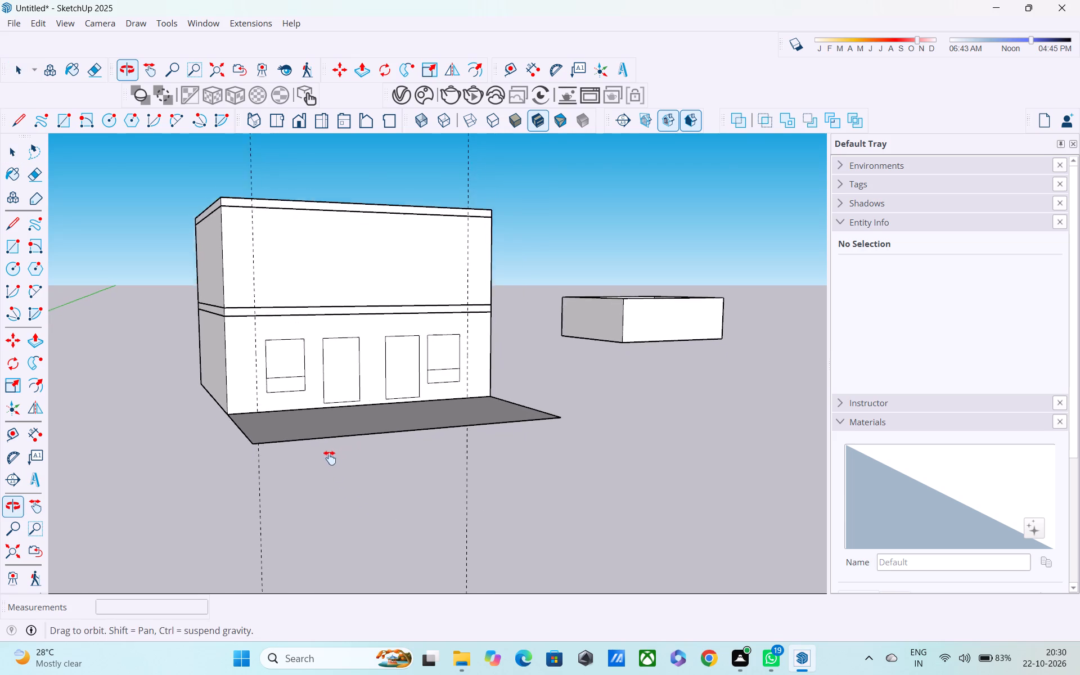
middle_click_drag(330, 458, 327, 453)
left_click_drag(577, 476, 180, 497)
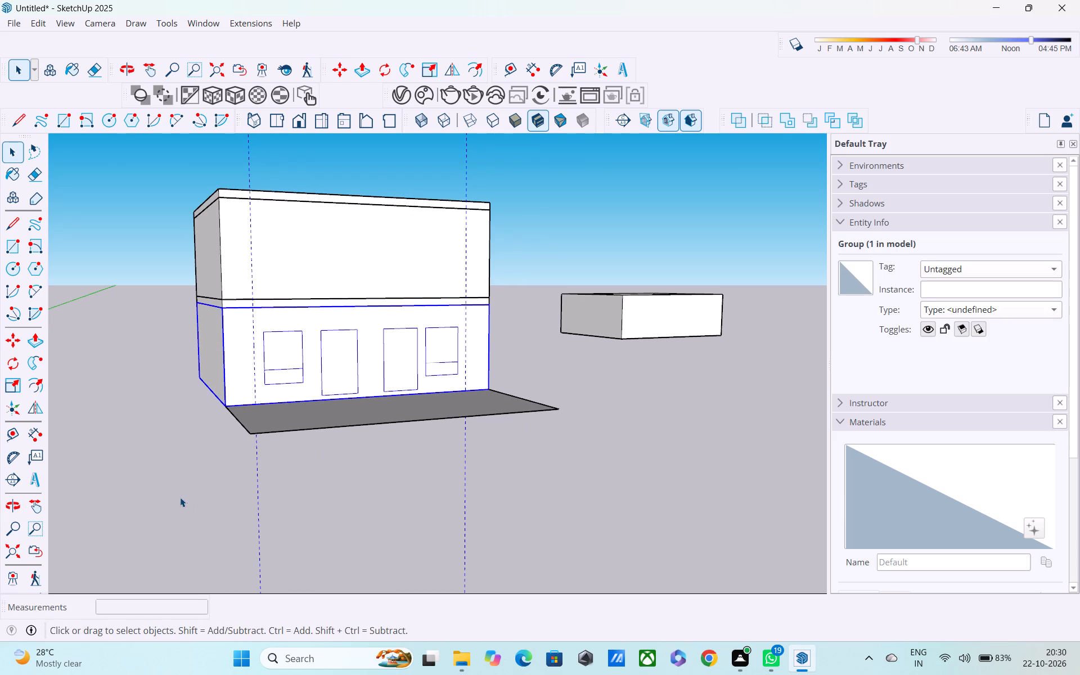
left_click(362, 503)
left_click(346, 307)
double_click(345, 317)
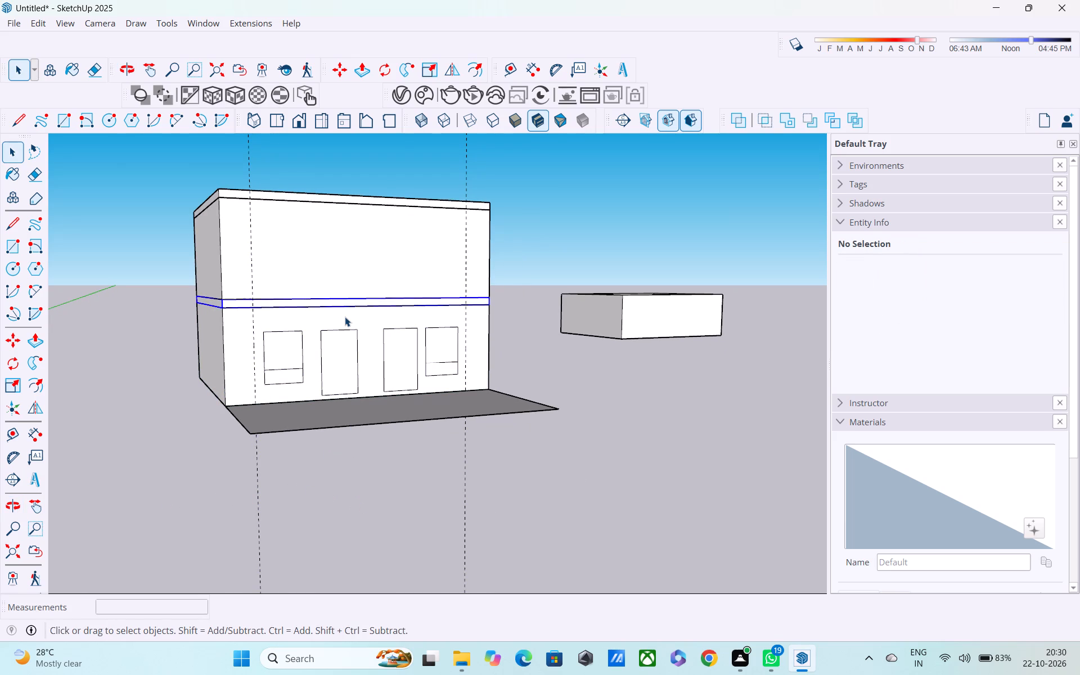
left_click_drag(530, 467, 78, 476)
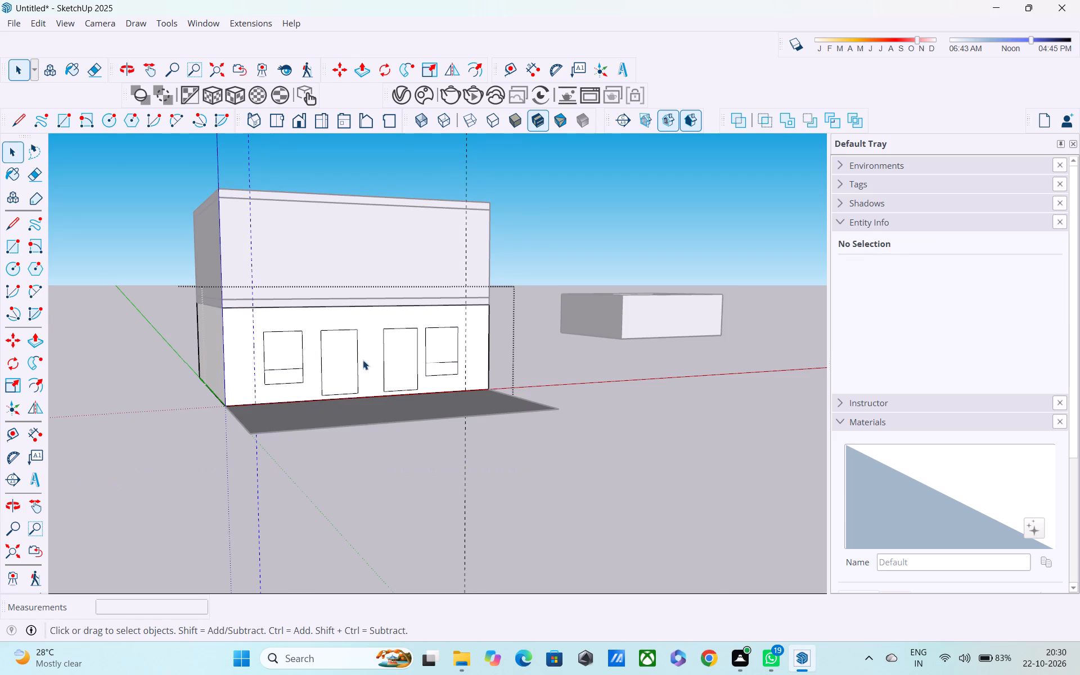
key("Delete")
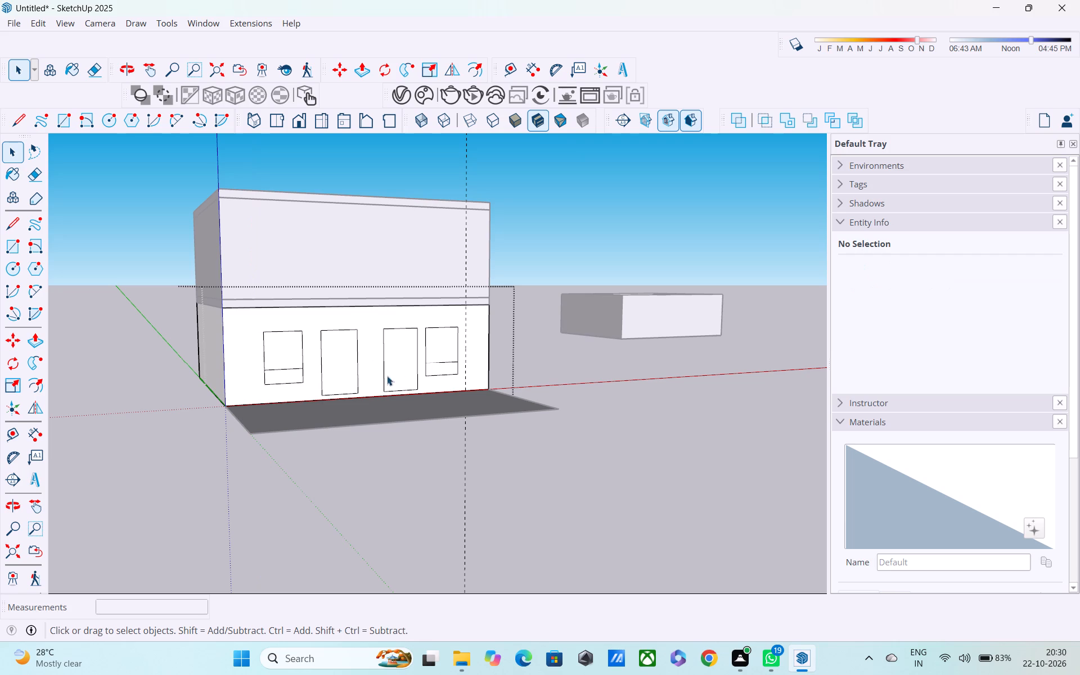
triple_click(466, 458)
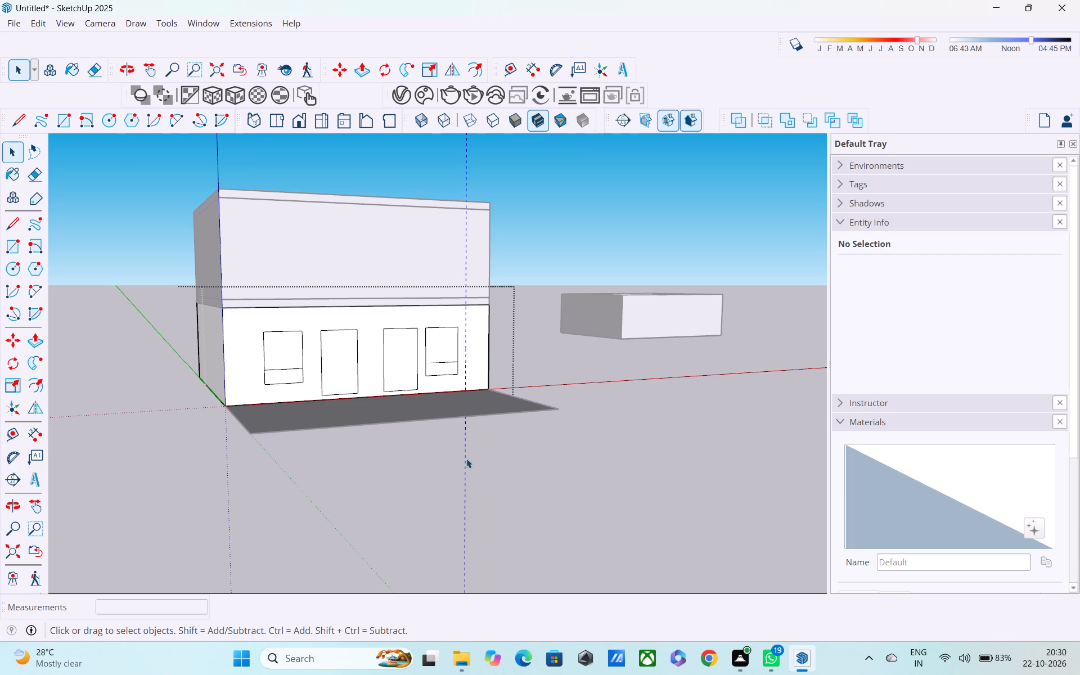
key("Delete")
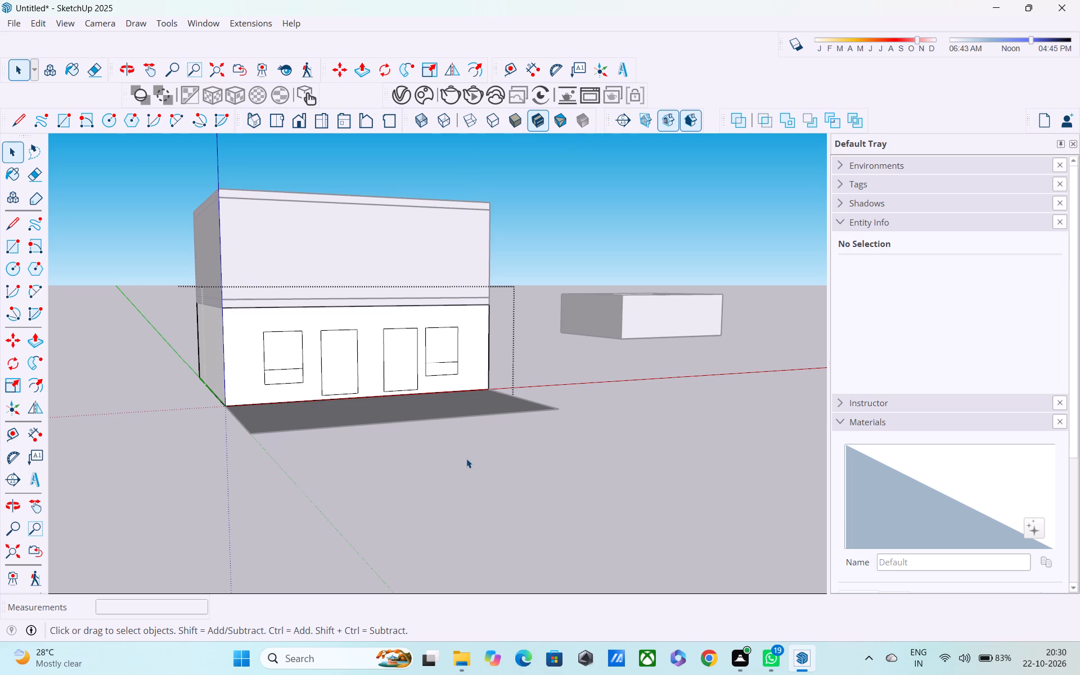
Examine the front-wall openings, including the rectangle below the window farthest from the origin.
middle_click_drag(449, 403, 393, 411)
left_click(659, 329)
middle_click_drag(481, 379, 412, 387)
scroll(416, 366, "up", 9)
middle_click_drag(416, 366, 411, 348)
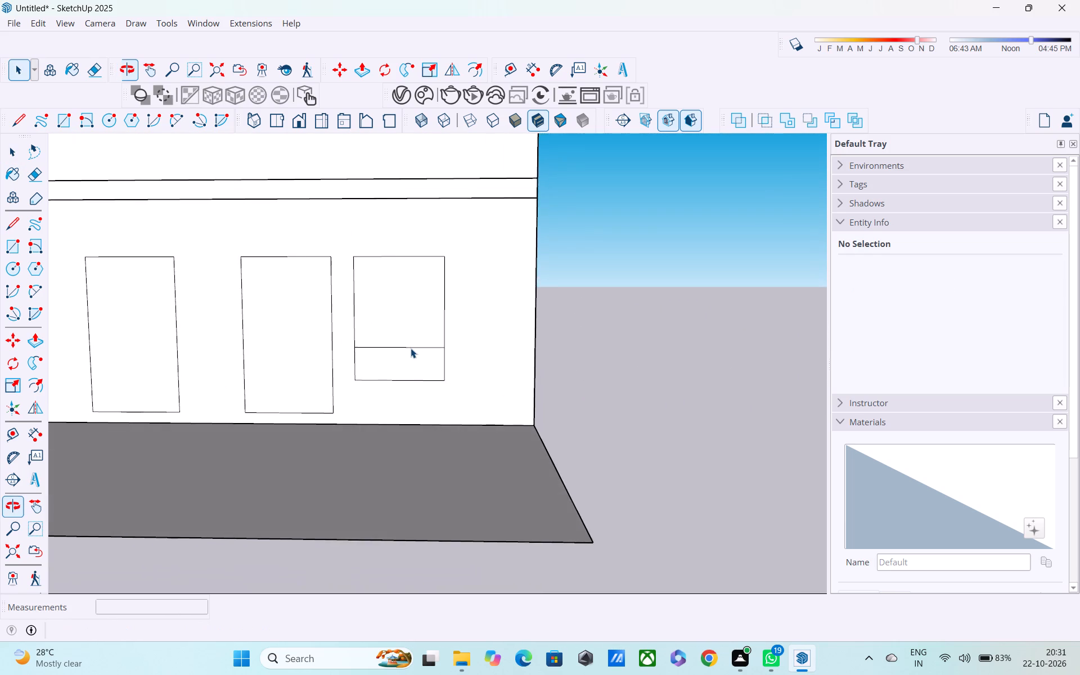
scroll(411, 348, "up", 3)
left_click(405, 359)
double_click(405, 359)
scroll(405, 359, "up", 1)
middle_click_drag(405, 360, 411, 390)
double_click(422, 353)
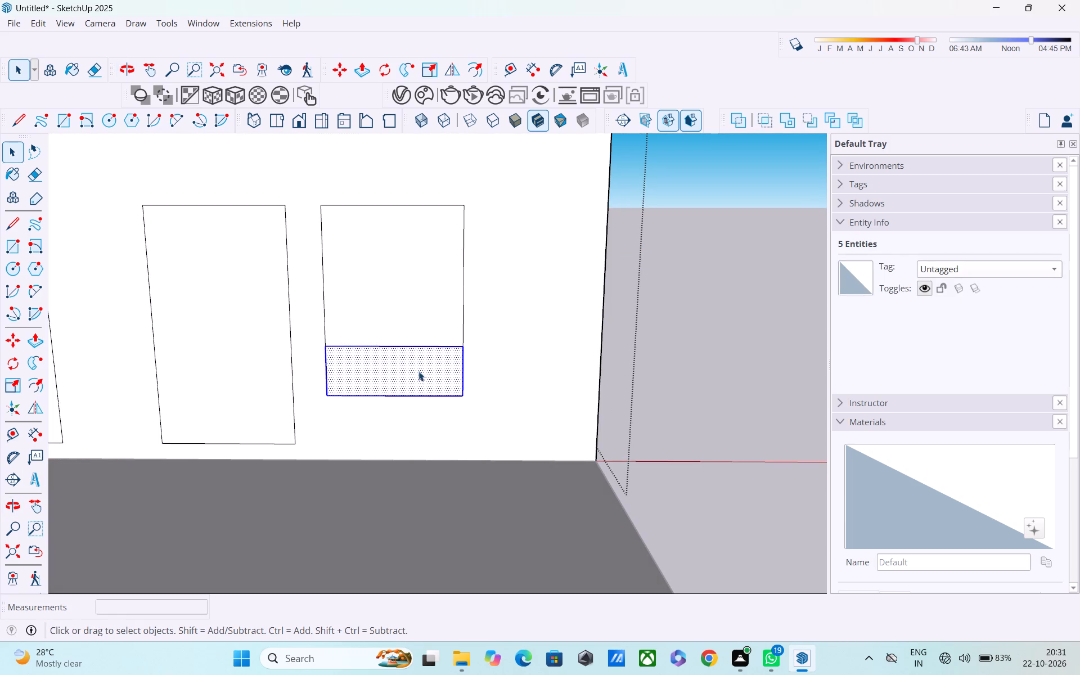
scroll(427, 388, "down", 2)
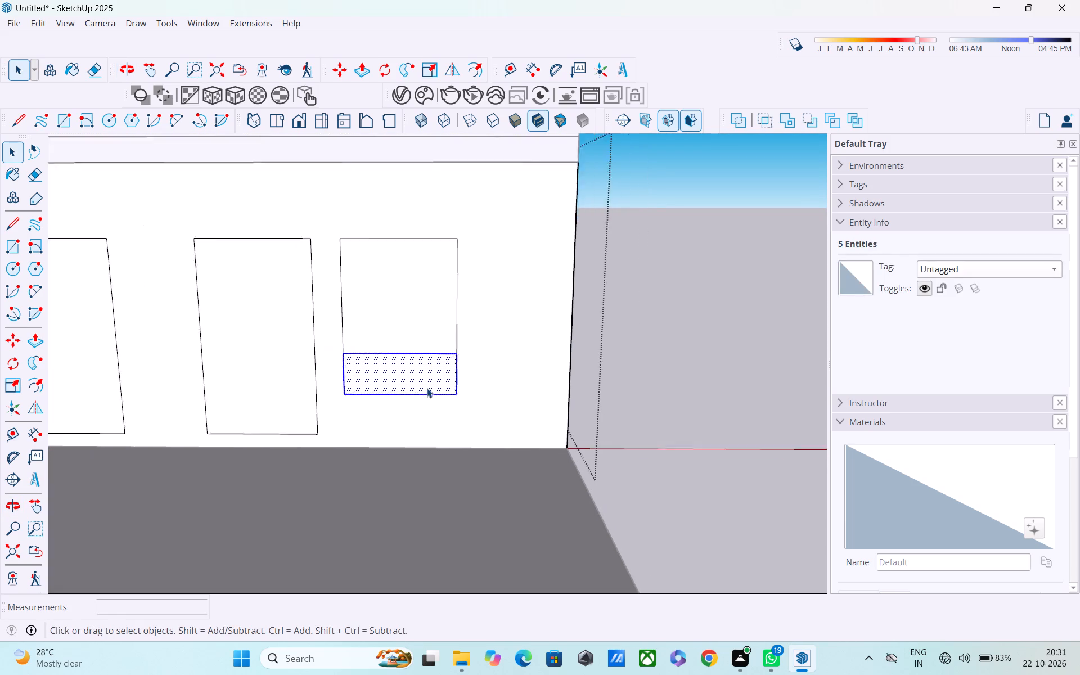
scroll(427, 388, "down", 2)
left_click(649, 336)
scroll(525, 382, "down", 3)
middle_click_drag(383, 381, 398, 347)
scroll(398, 347, "up", 1)
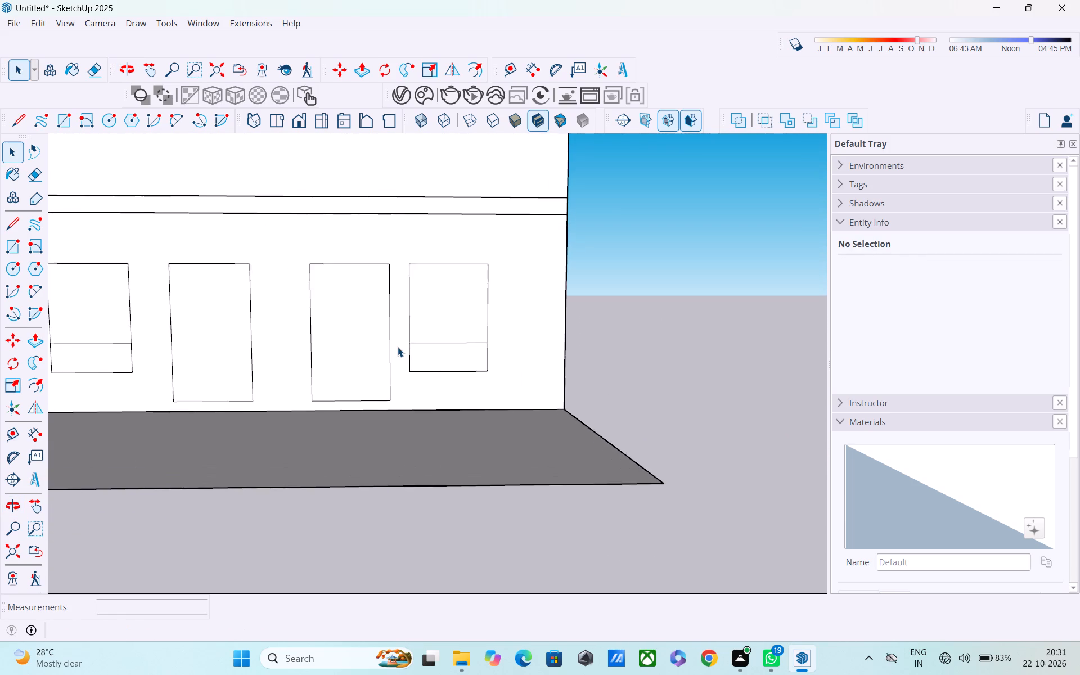
Open the ground-floor wall group for editing at the origin-side window.
scroll(398, 347, "down", 2)
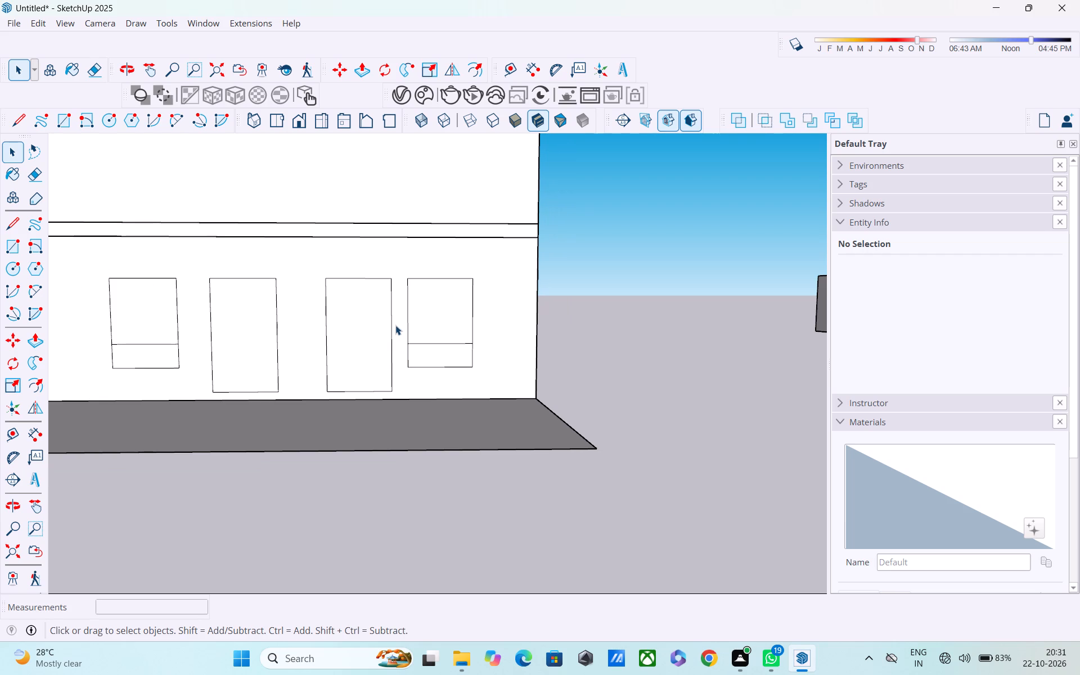
middle_click_drag(395, 325, 449, 390, "shift")
scroll(449, 390, "down", 1)
middle_click_drag(244, 387, 209, 406)
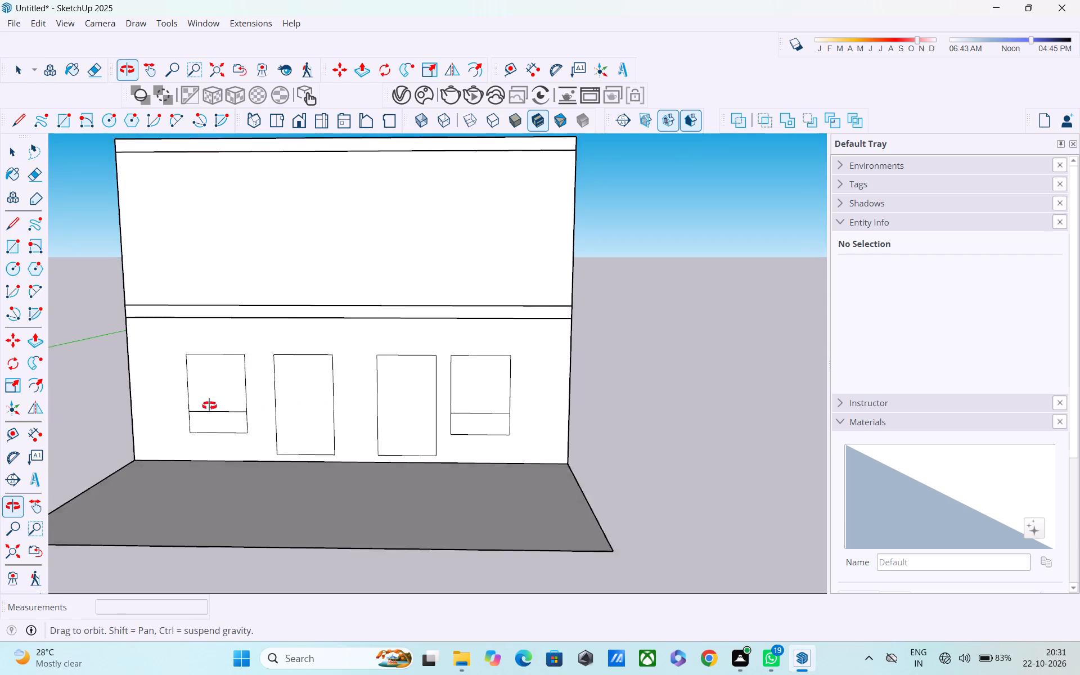
middle_click_drag(209, 406, 197, 410)
double_click(212, 387)
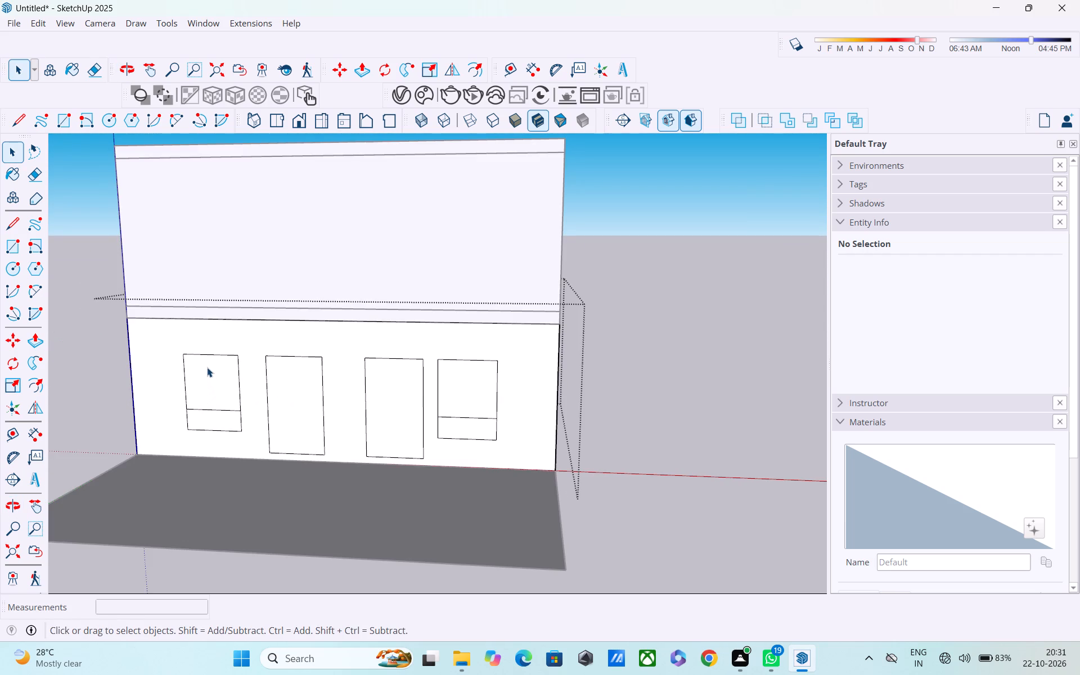
type("p")
key("space")
scroll(206, 370, "up", 4)
middle_click_drag(206, 369, 209, 369)
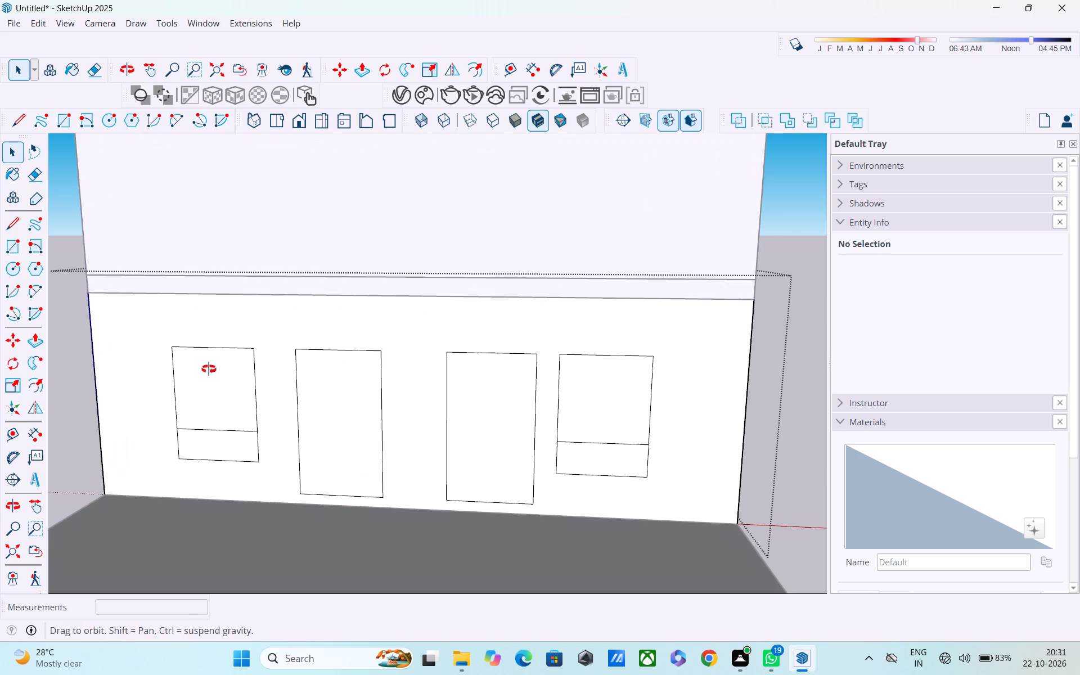
middle_click_drag(209, 369, 280, 352)
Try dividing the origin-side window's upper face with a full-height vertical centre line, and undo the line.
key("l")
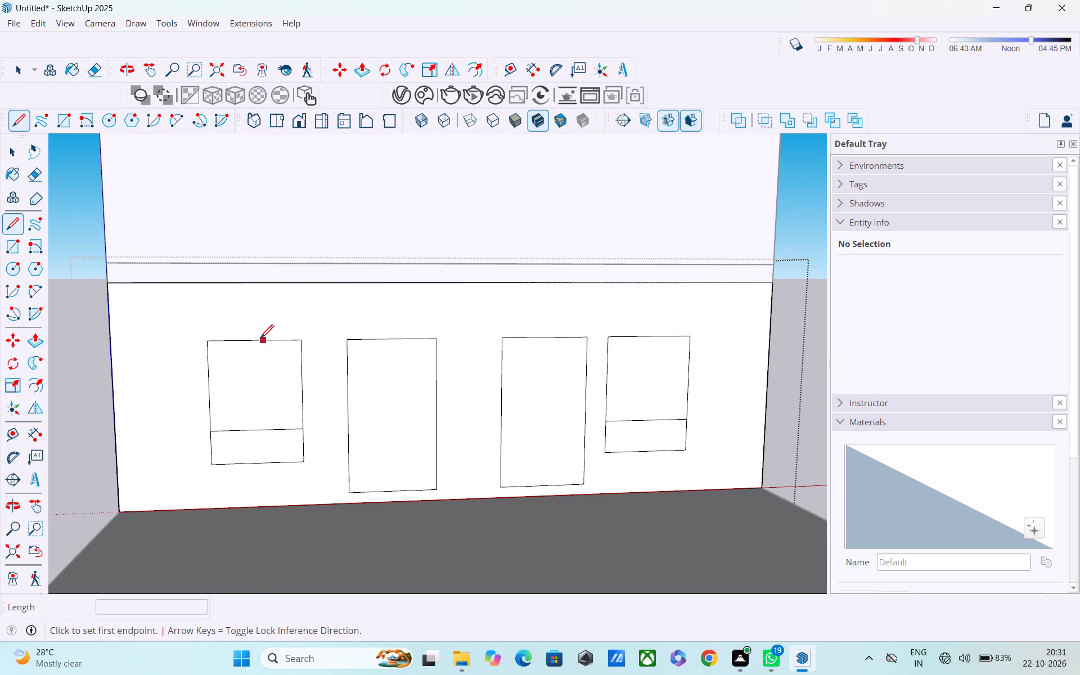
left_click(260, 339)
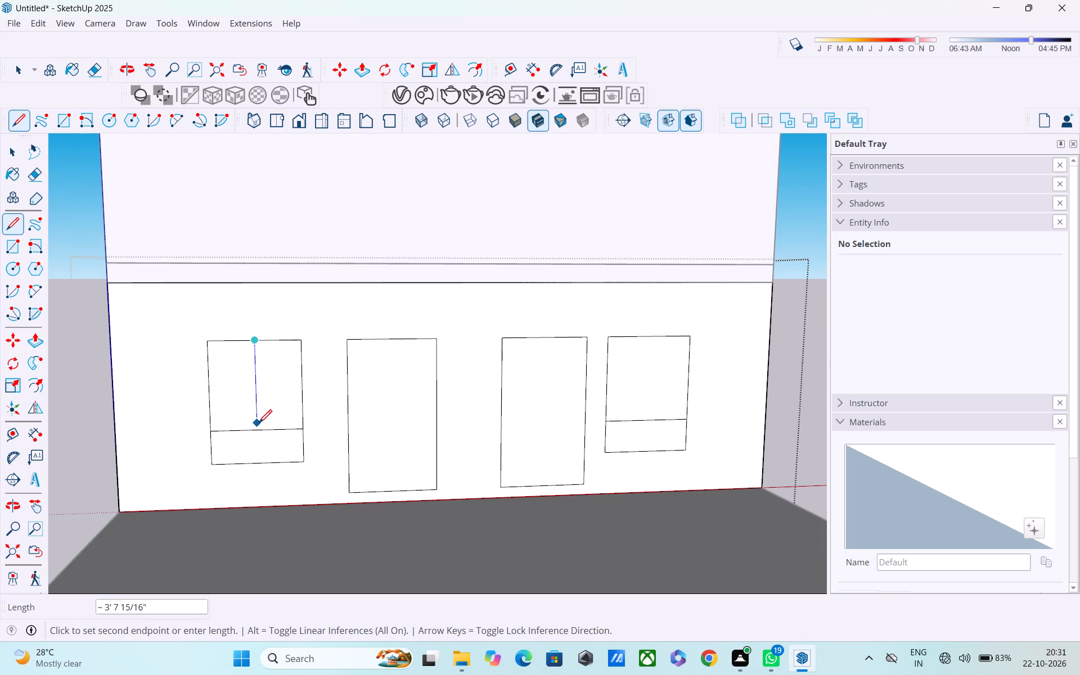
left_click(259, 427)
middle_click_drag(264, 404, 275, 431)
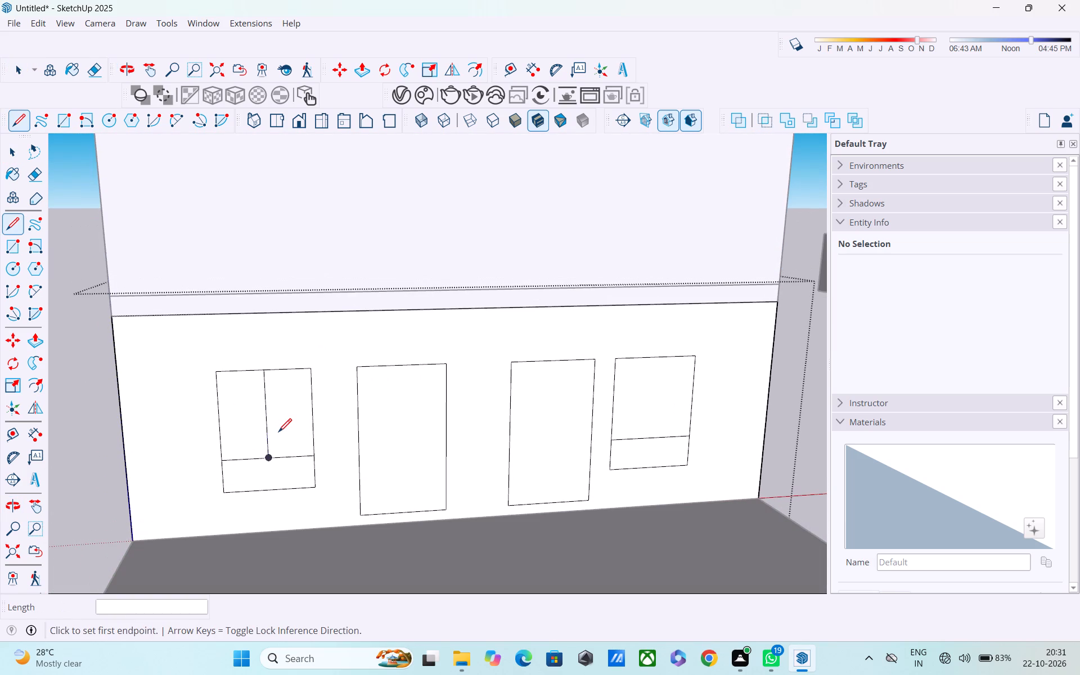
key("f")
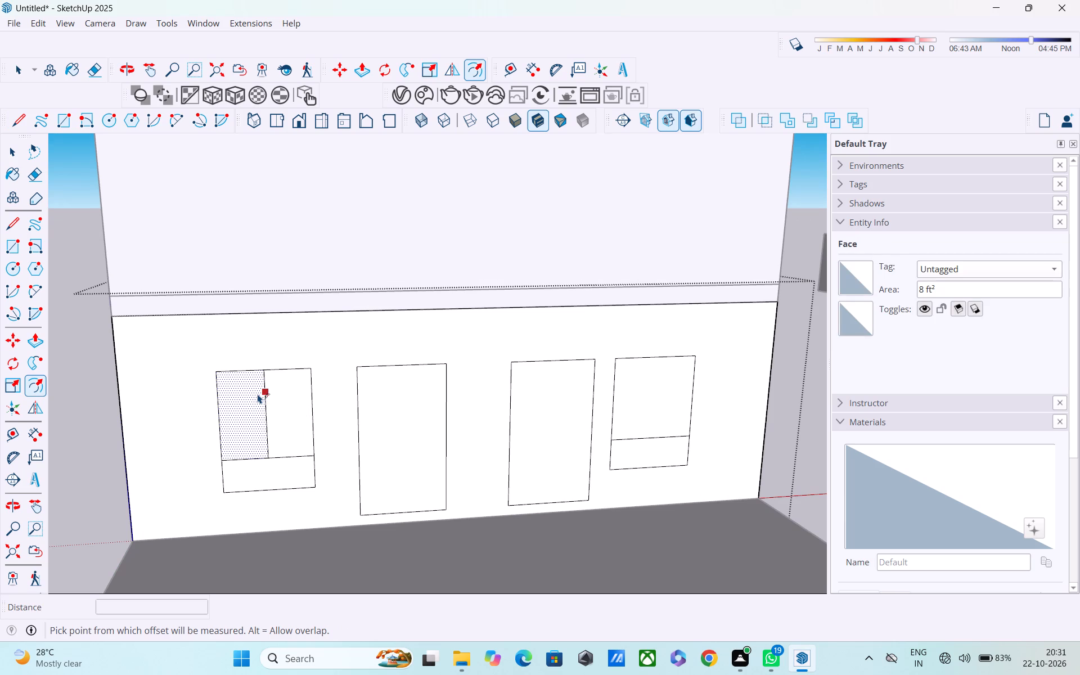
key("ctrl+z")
Offset the upper face of the origin-side window inward by 3" to form its frame.
left_click(256, 381)
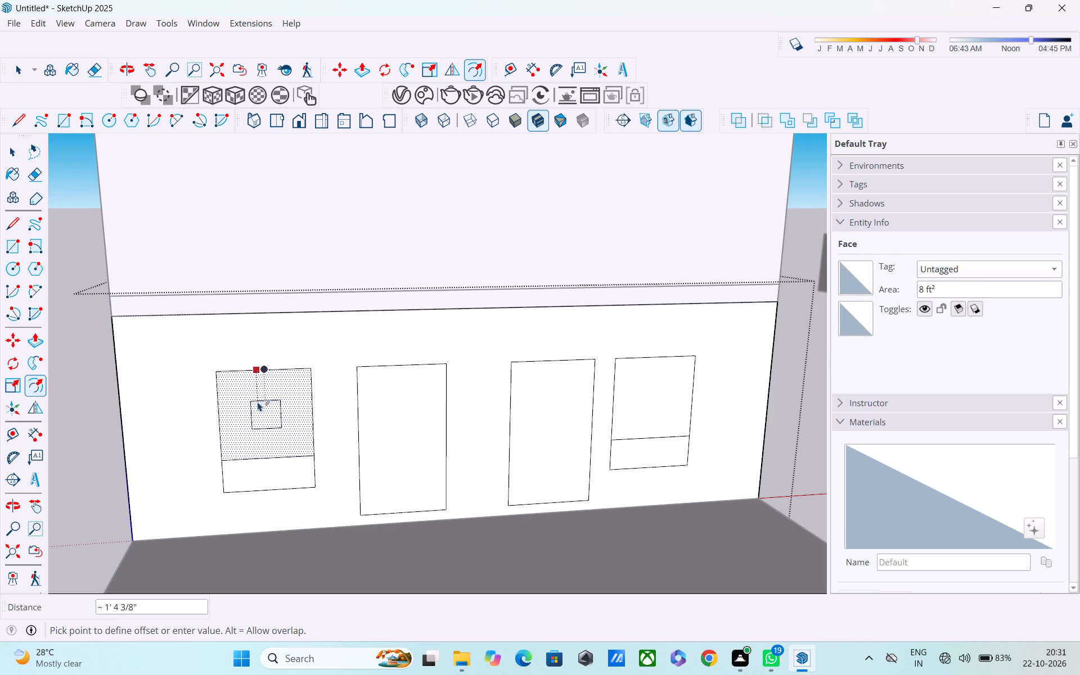
type("3\"")
key("Return")
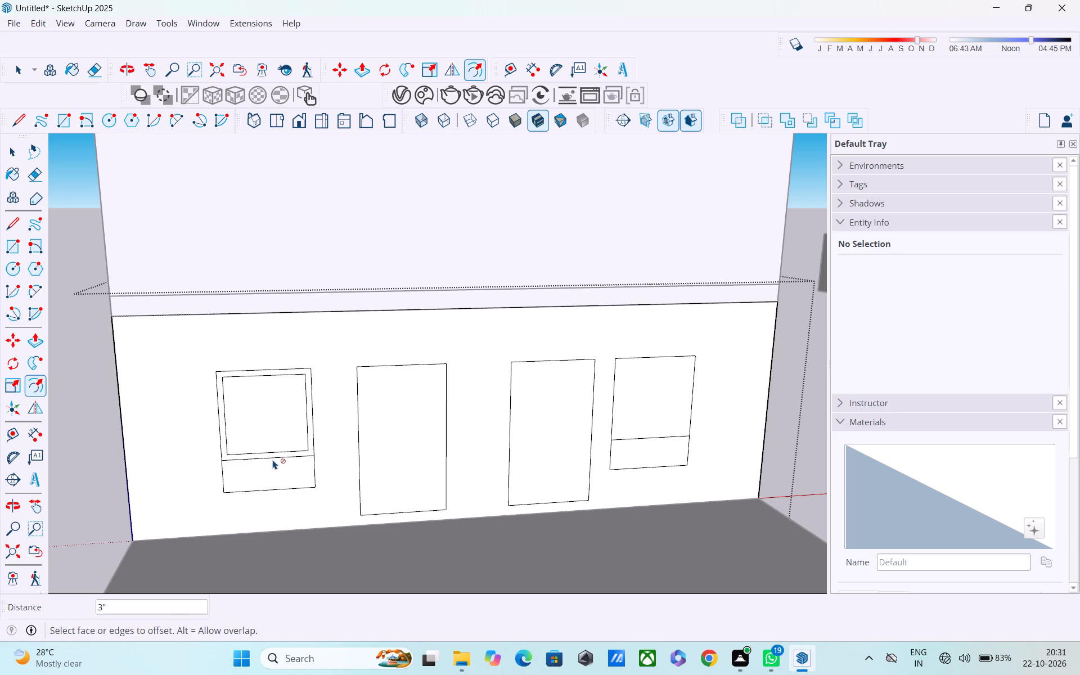
scroll(275, 454, "up", 3)
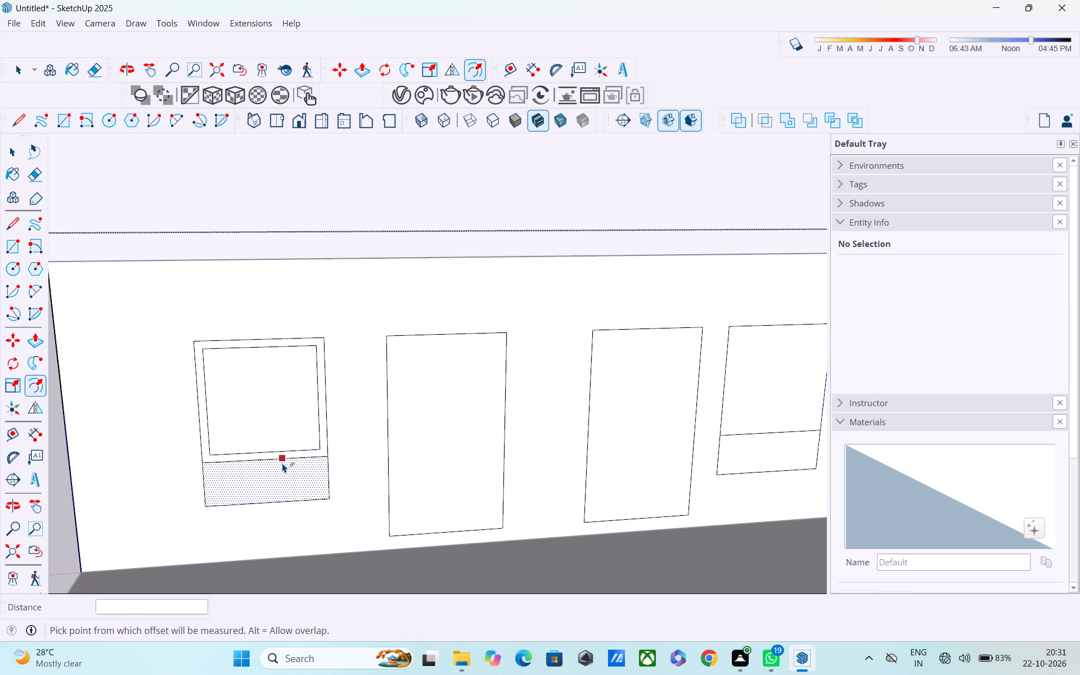
key("Escape")
Draw a 3'9" vertical centre line from the midpoint of that window's lower frame edge to the inner frame's top midpoint.
key("l")
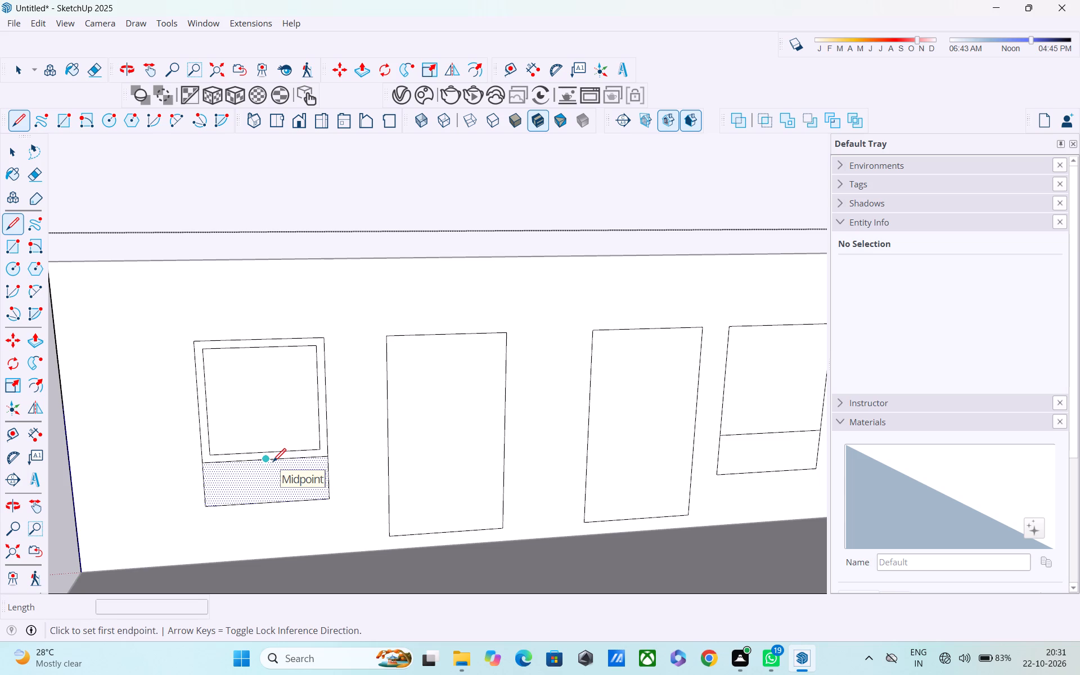
left_click(269, 462)
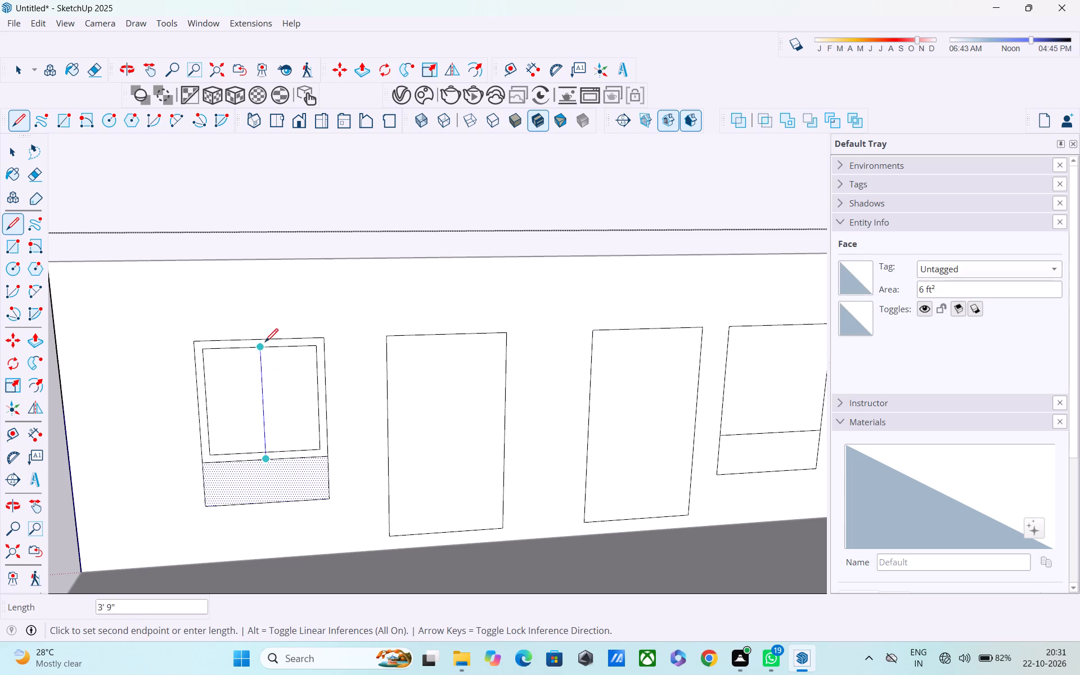
left_click(264, 346)
key("space")
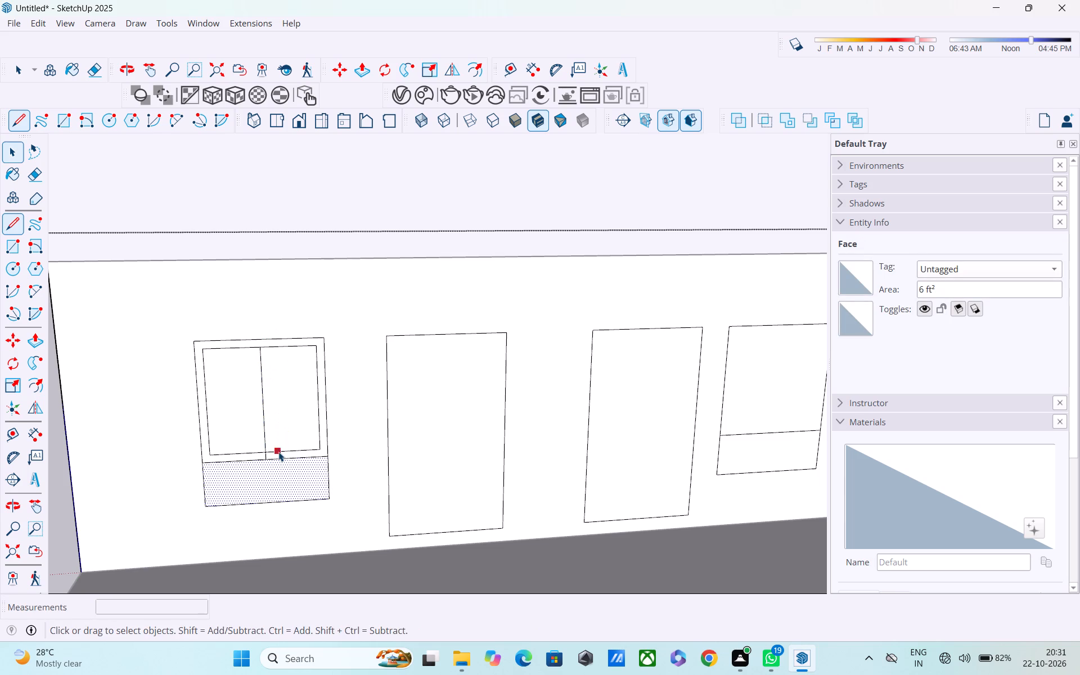
Erase the short centre-line segment that crosses the bottom frame strip of the origin-side window.
middle_click_drag(282, 457, 286, 488)
key("e")
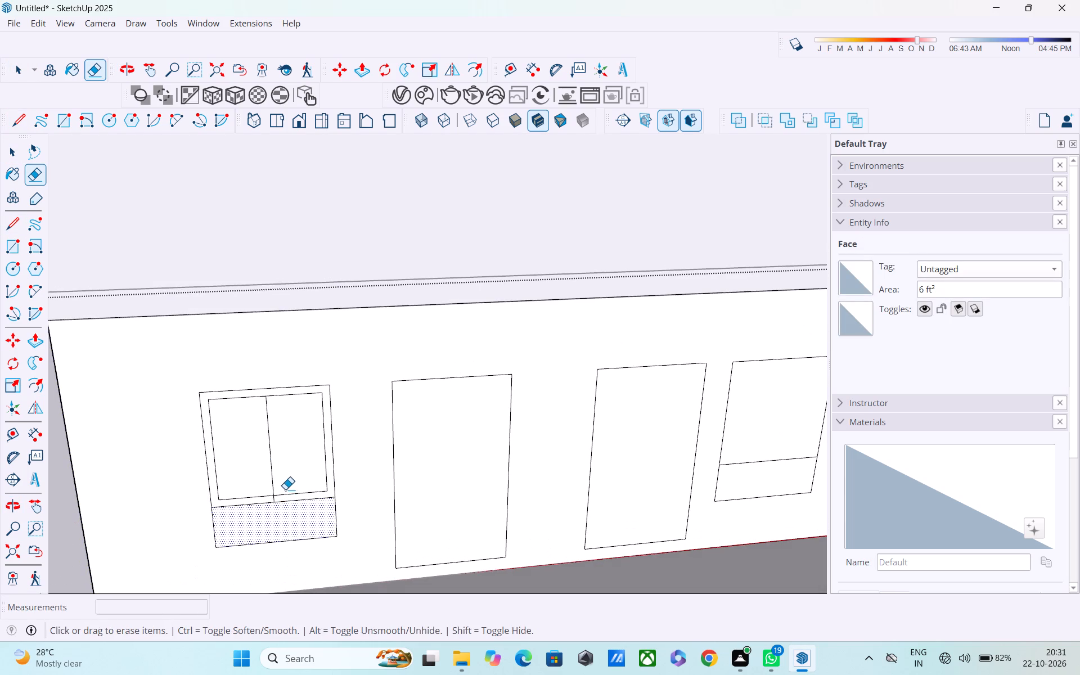
scroll(278, 494, "up", 2)
middle_click_drag(276, 495, 273, 423)
scroll(278, 522, "up", 4)
left_click(269, 492)
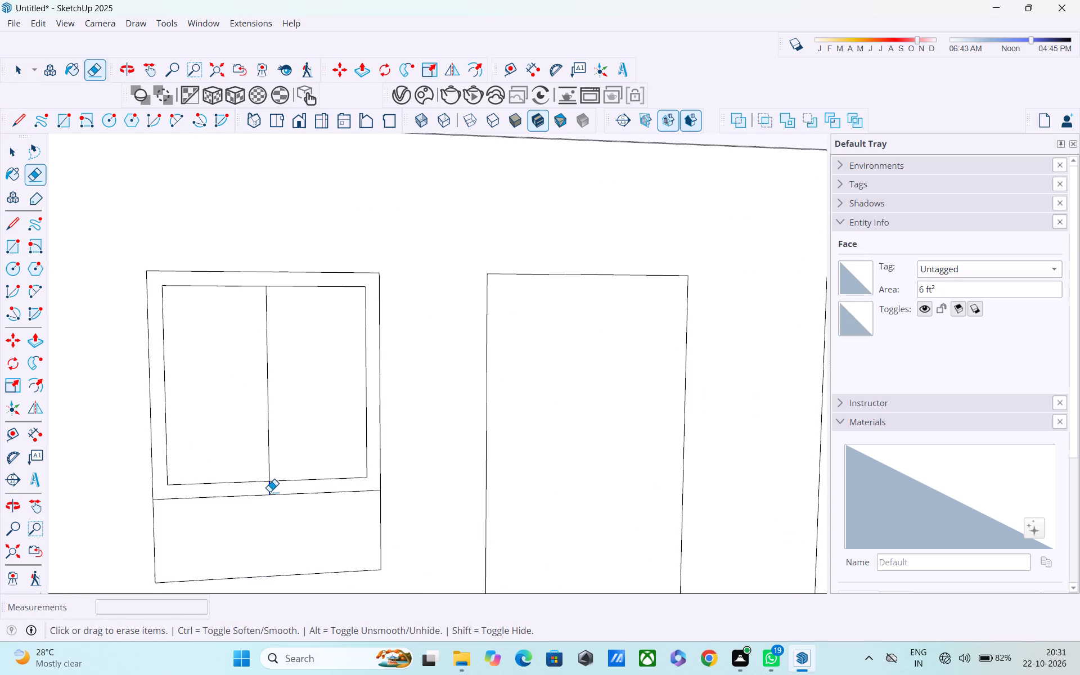
middle_click_drag(286, 474, 298, 499)
scroll(300, 483, "down", 3)
Copy the window's vertical centre line 3" towards the neighbouring door.
key("space")
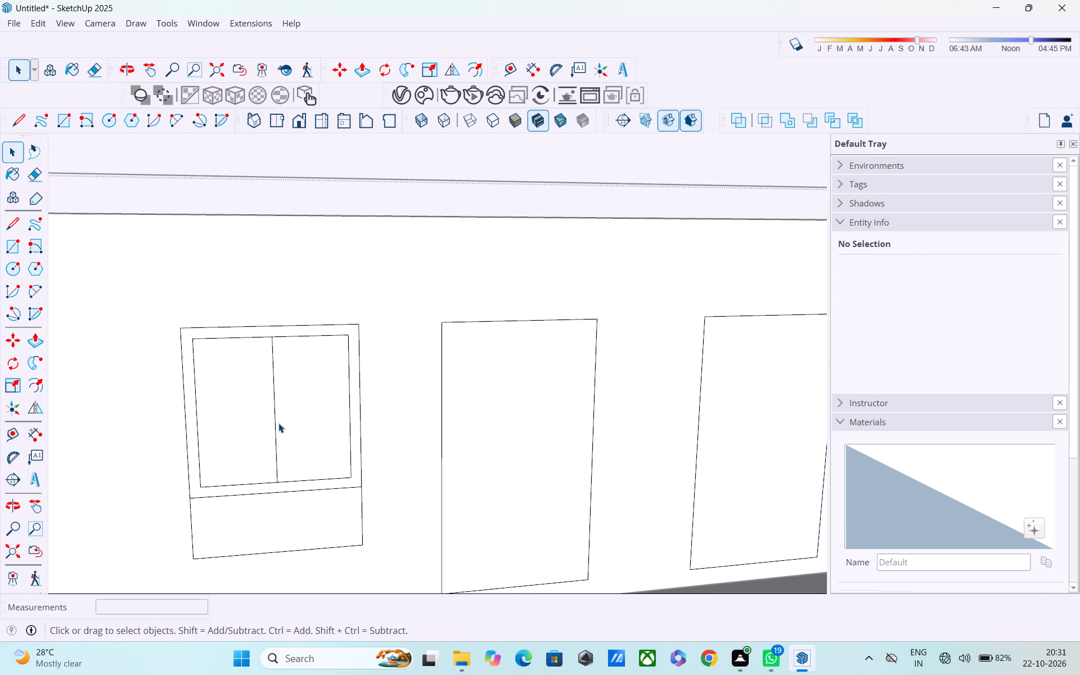
left_click(273, 407)
key("m")
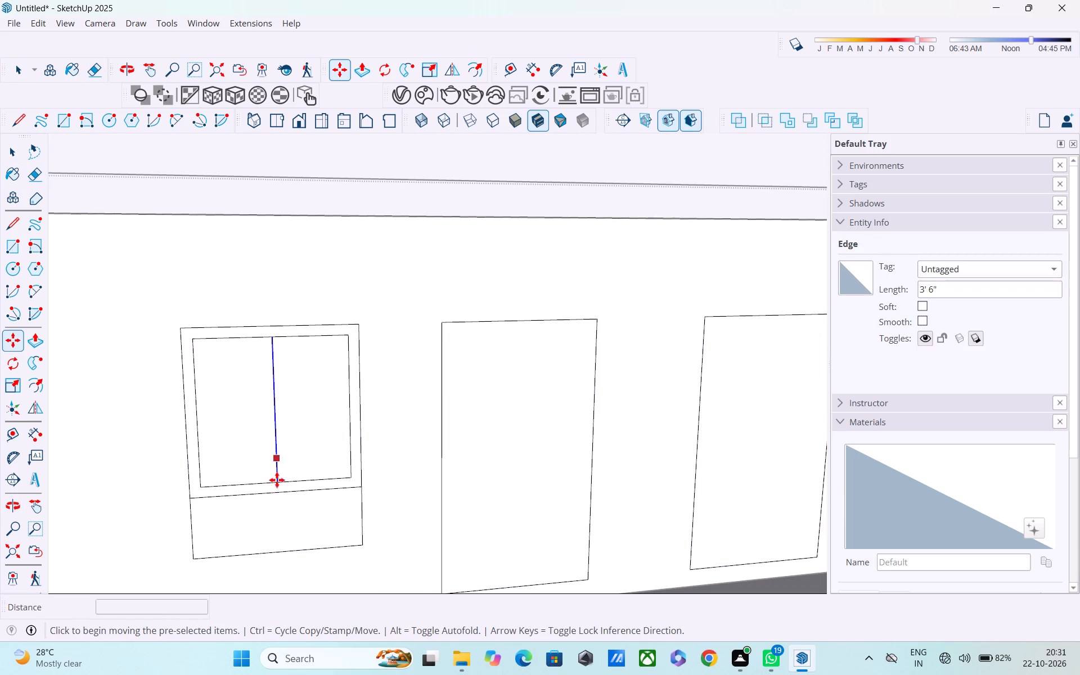
left_click(278, 483)
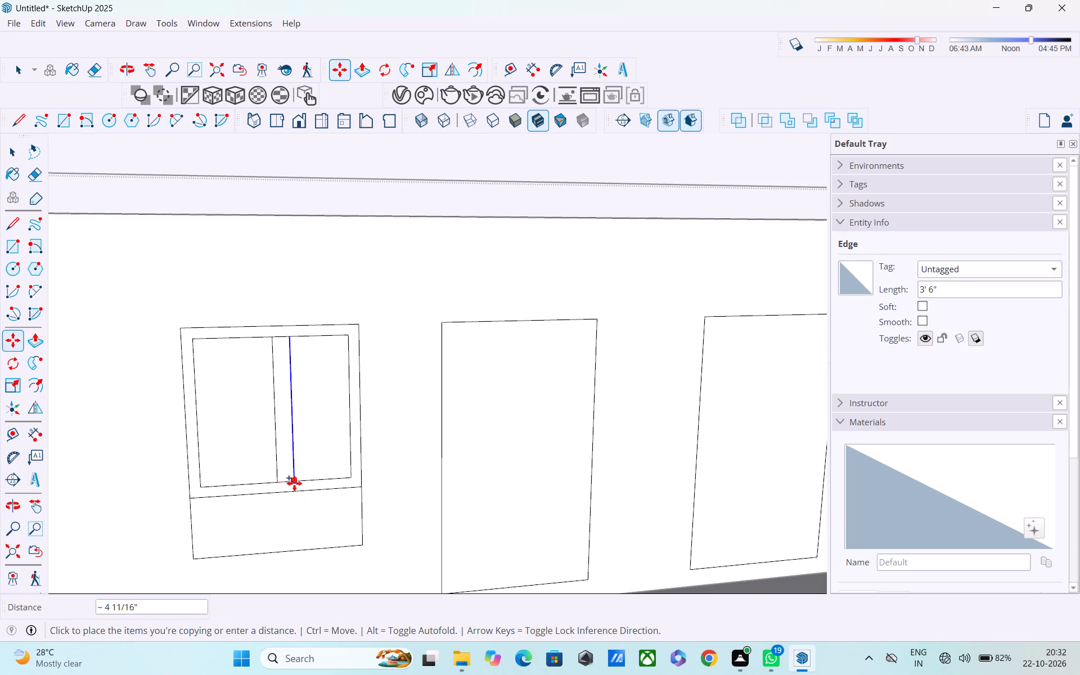
type("3\"")
key("Return")
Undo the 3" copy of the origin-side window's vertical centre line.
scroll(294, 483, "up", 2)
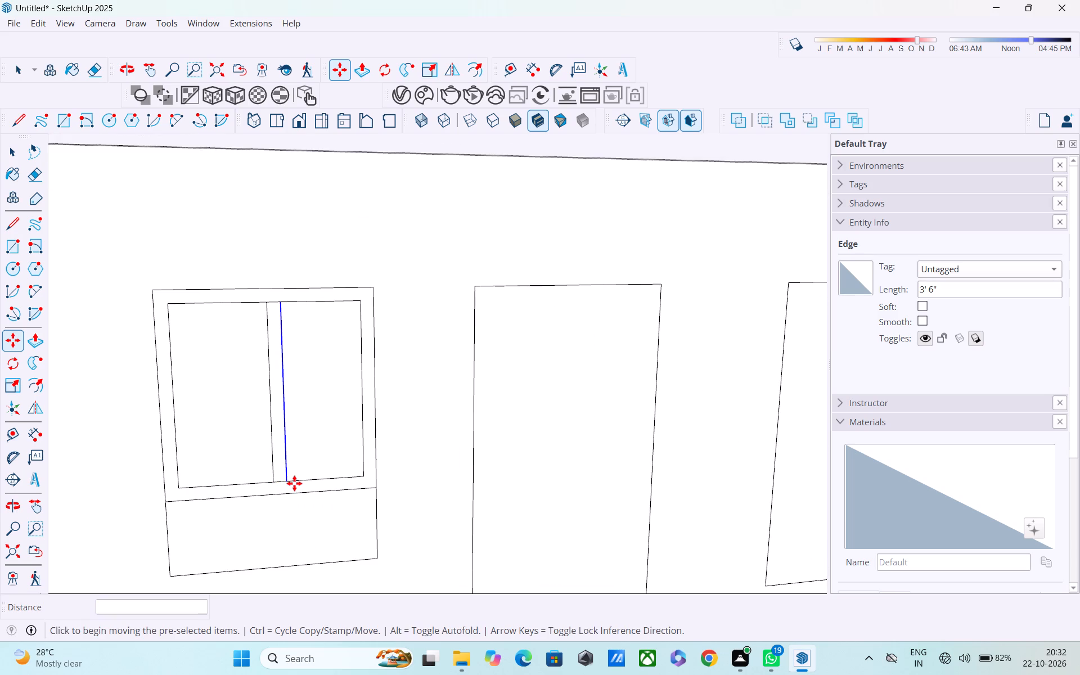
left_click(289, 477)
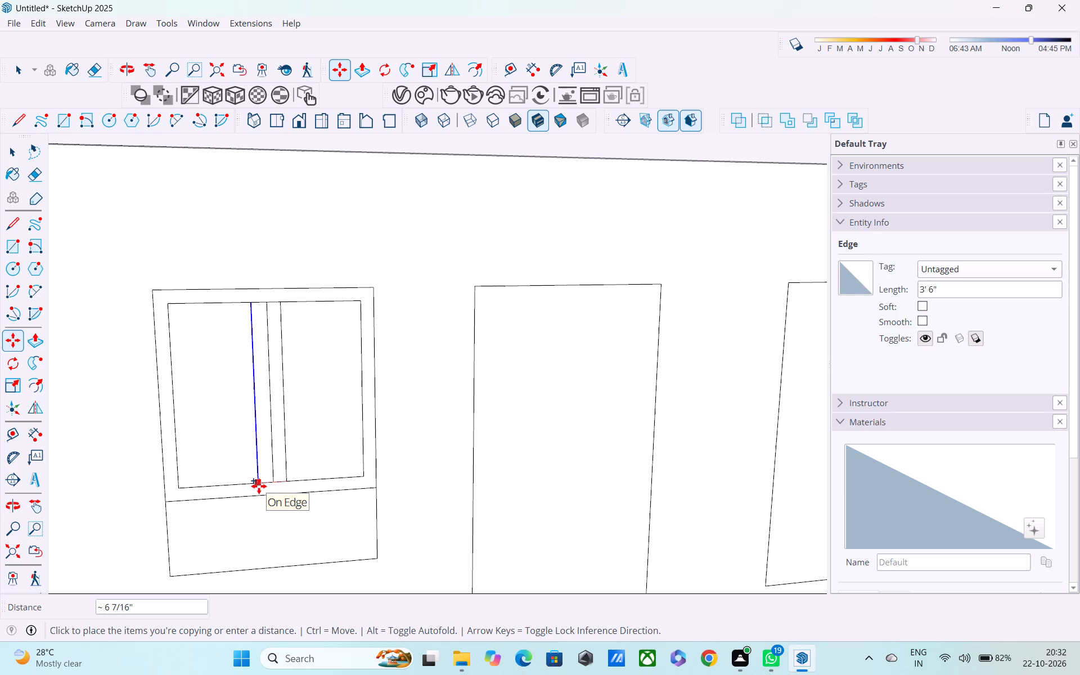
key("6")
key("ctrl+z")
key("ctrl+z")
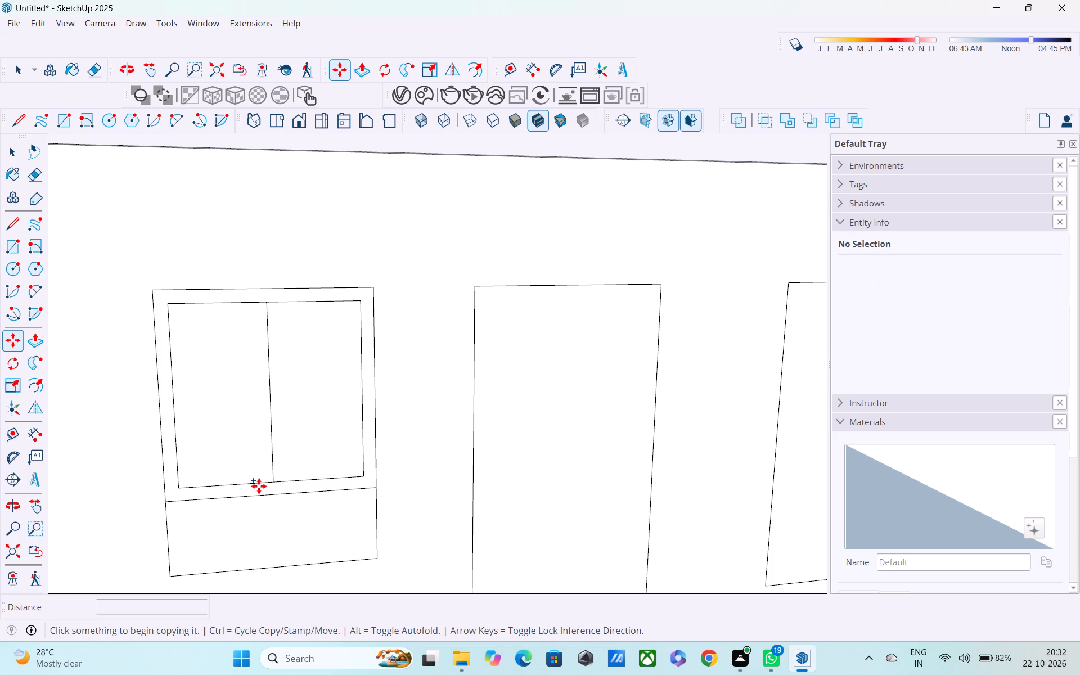
Copy the origin-side window's vertical centre line 1.5" towards the neighbouring door.
key("space")
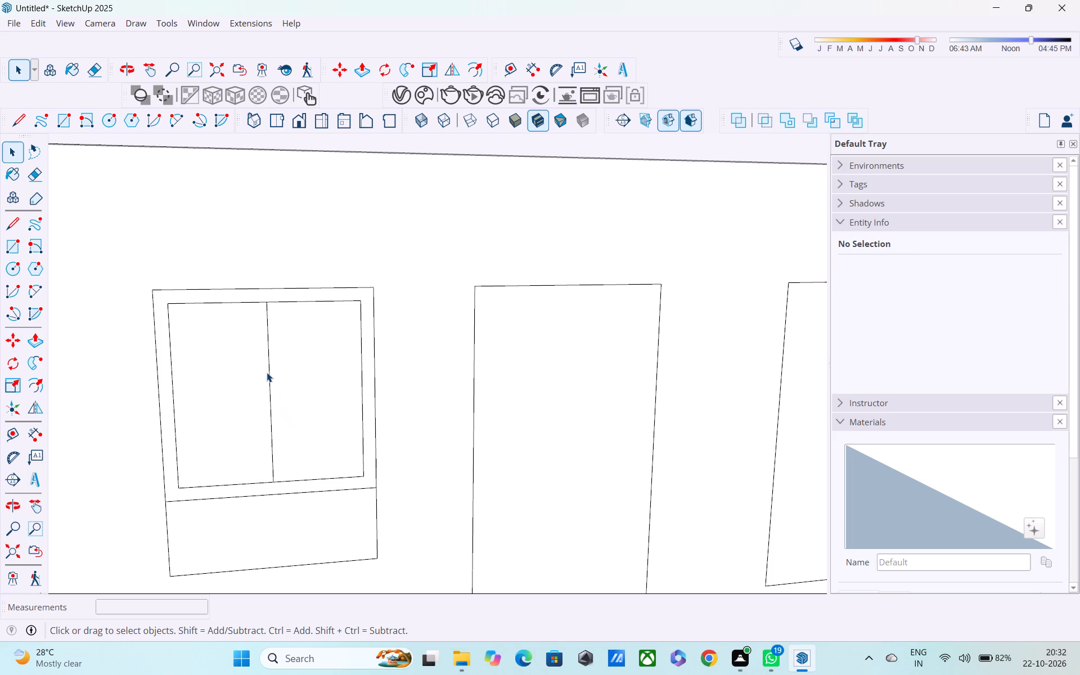
left_click(269, 381)
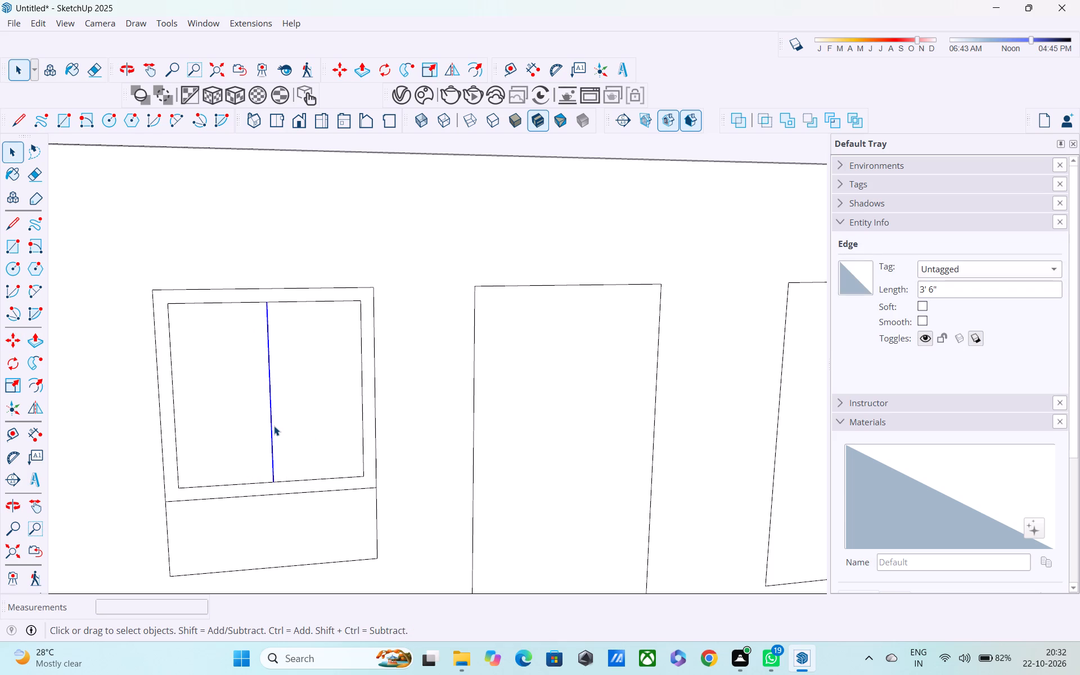
key("m")
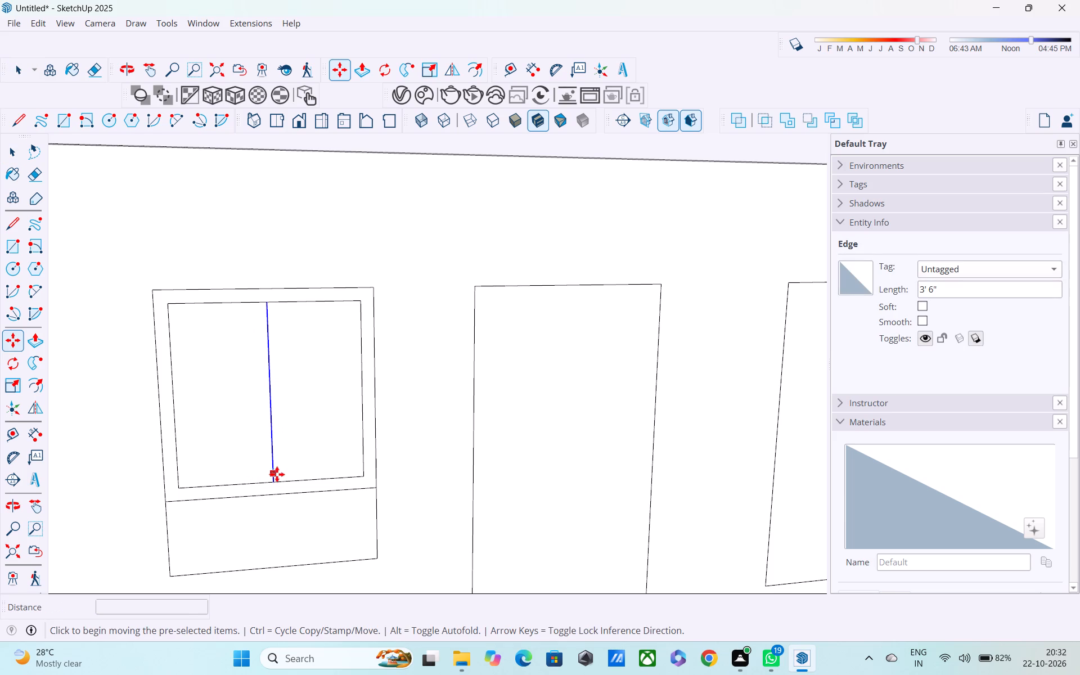
left_click(271, 481)
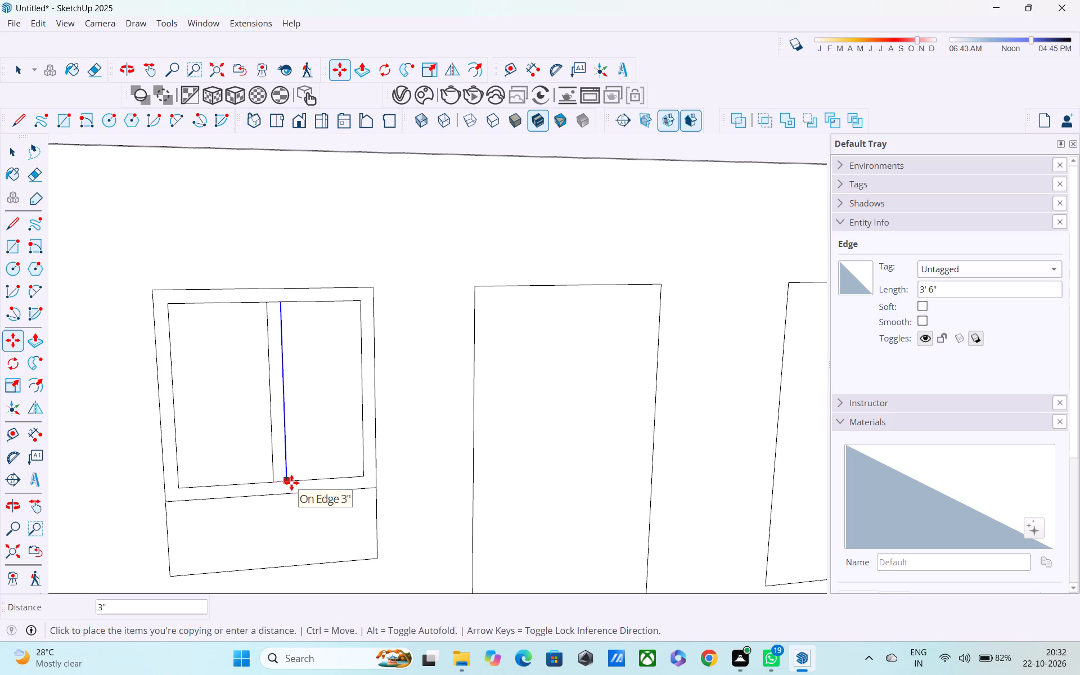
type("1.5")
key("shift+quotedbl")
key("Return")
key("backslash")
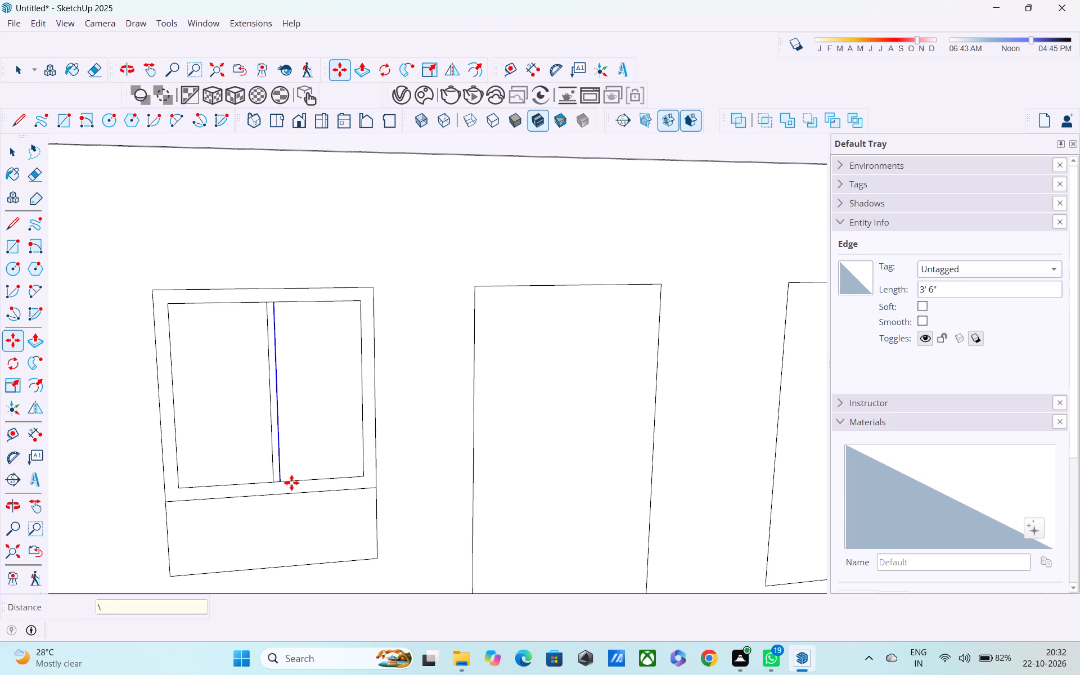
Copy the offset vertical line 3" back across the centre line to form the mullion's other edge.
scroll(286, 483, "up", 1)
left_click(279, 481)
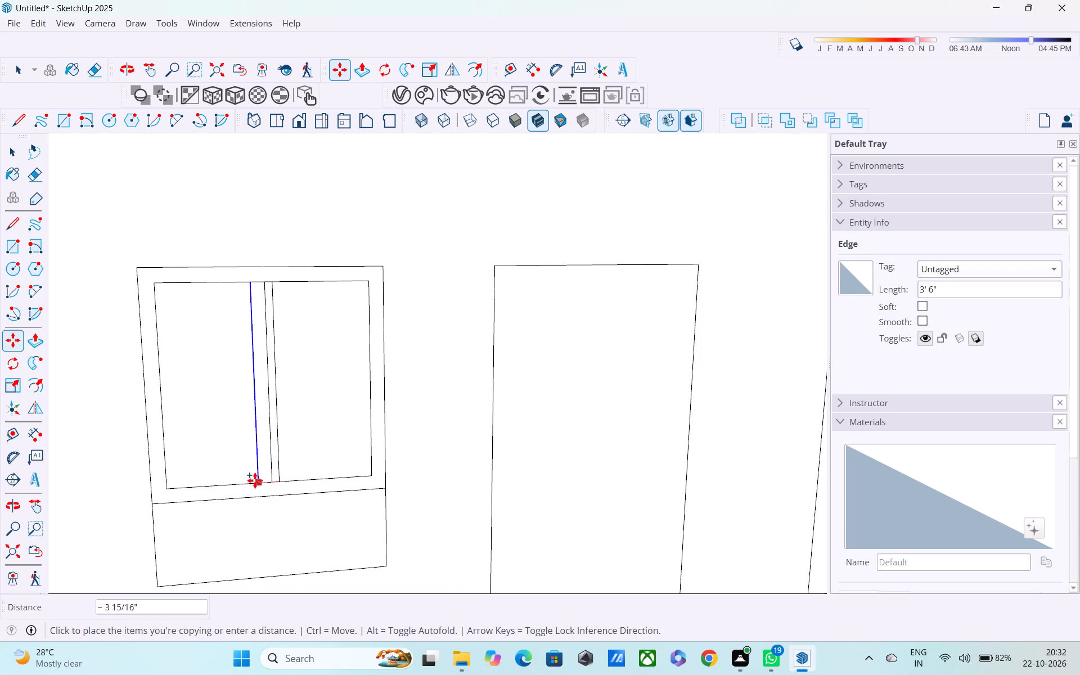
type("3\"")
key("Return")
key("space")
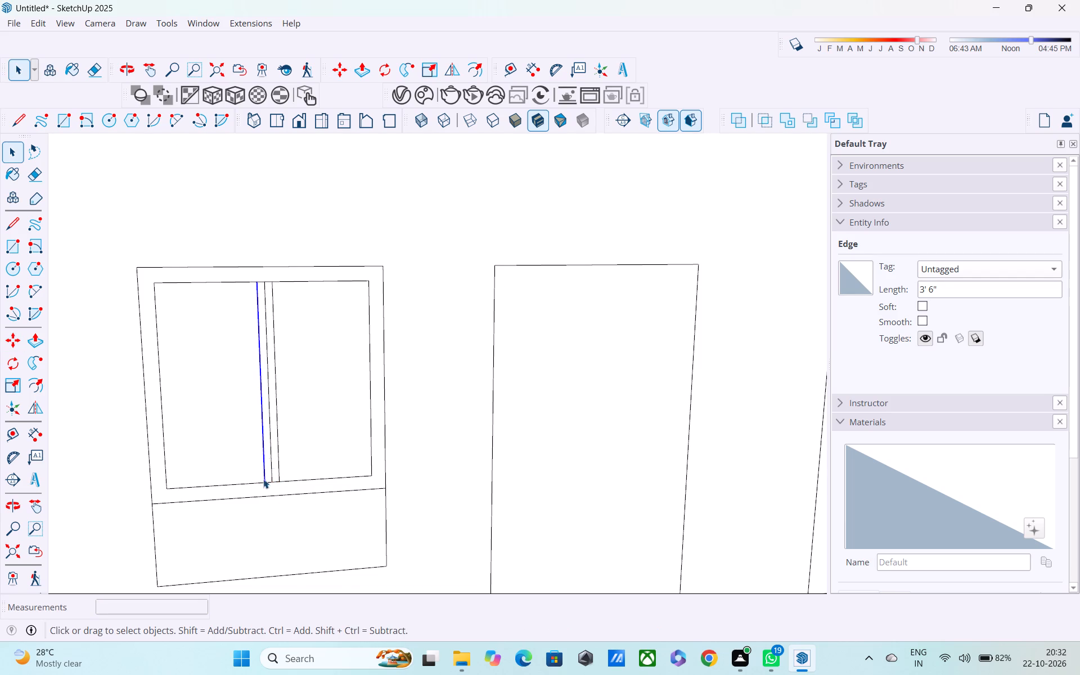
Delete the original centre line between the two mullion edges.
left_click(268, 414)
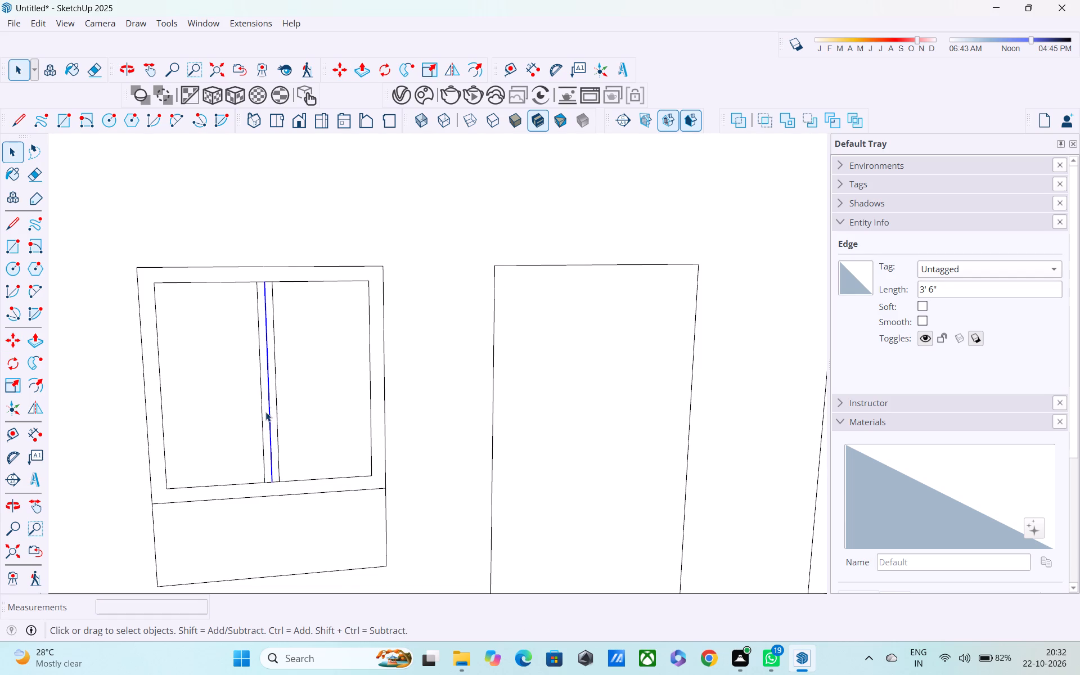
key("Delete")
Erase the short inner-frame segments between the mullion edges at the top and bottom of the origin-side window.
scroll(280, 399, "down", 4)
middle_click_drag(288, 397, 283, 443)
scroll(283, 443, "up", 1)
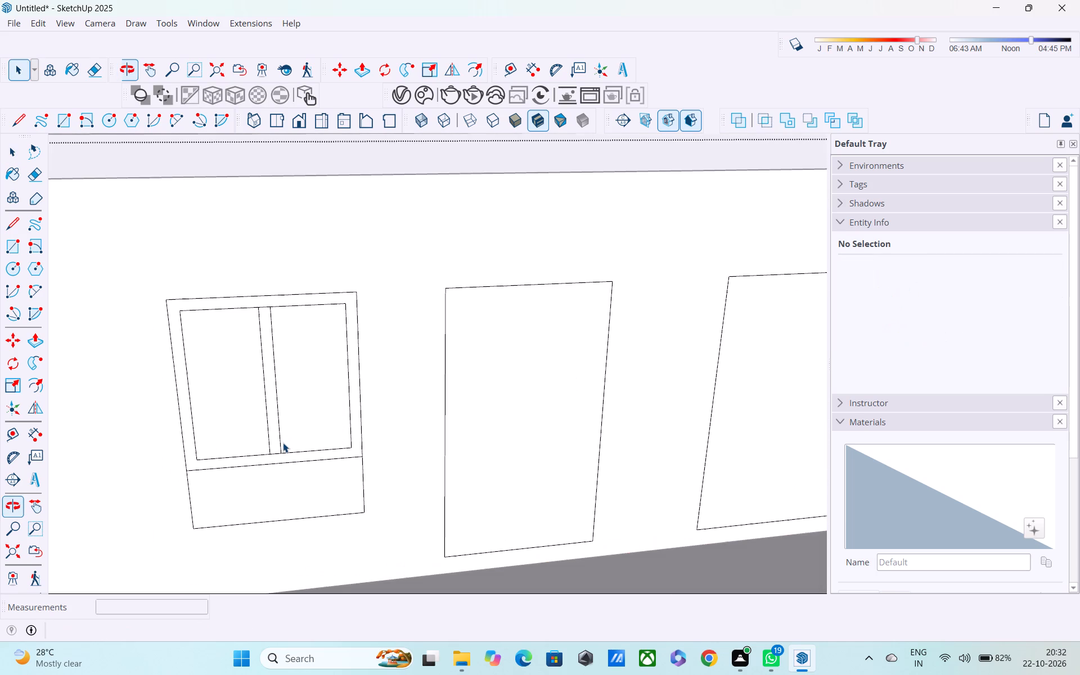
type("re")
scroll(280, 352, "up", 3)
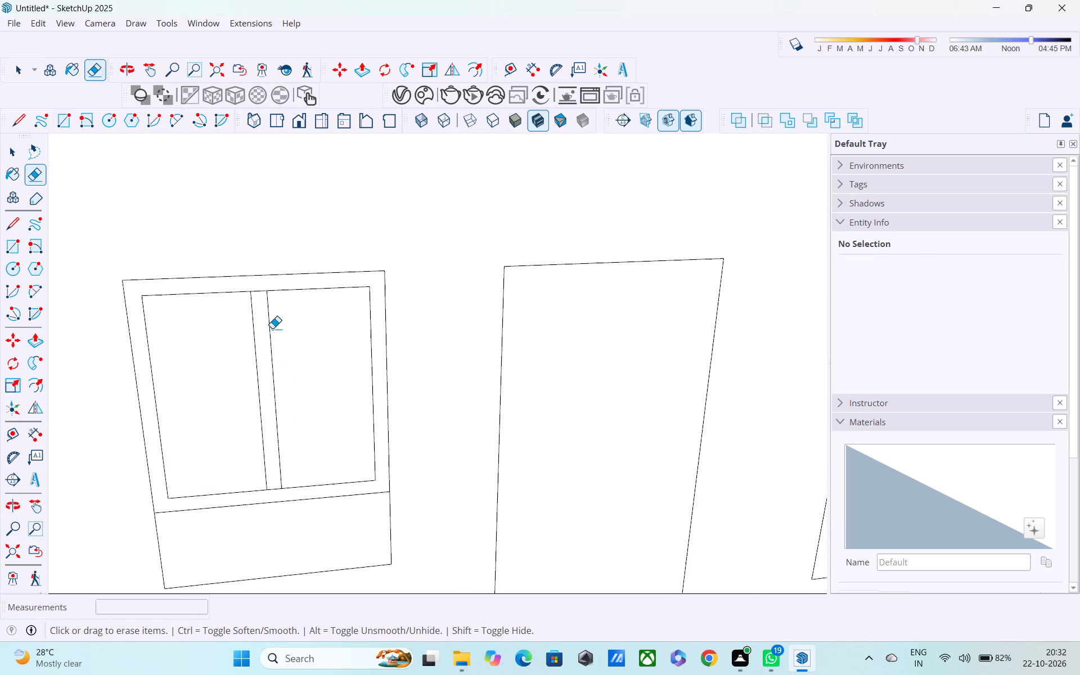
left_click_drag(255, 280, 260, 303)
middle_click_drag(251, 367, 251, 301, "shift")
scroll(252, 472, "up", 2)
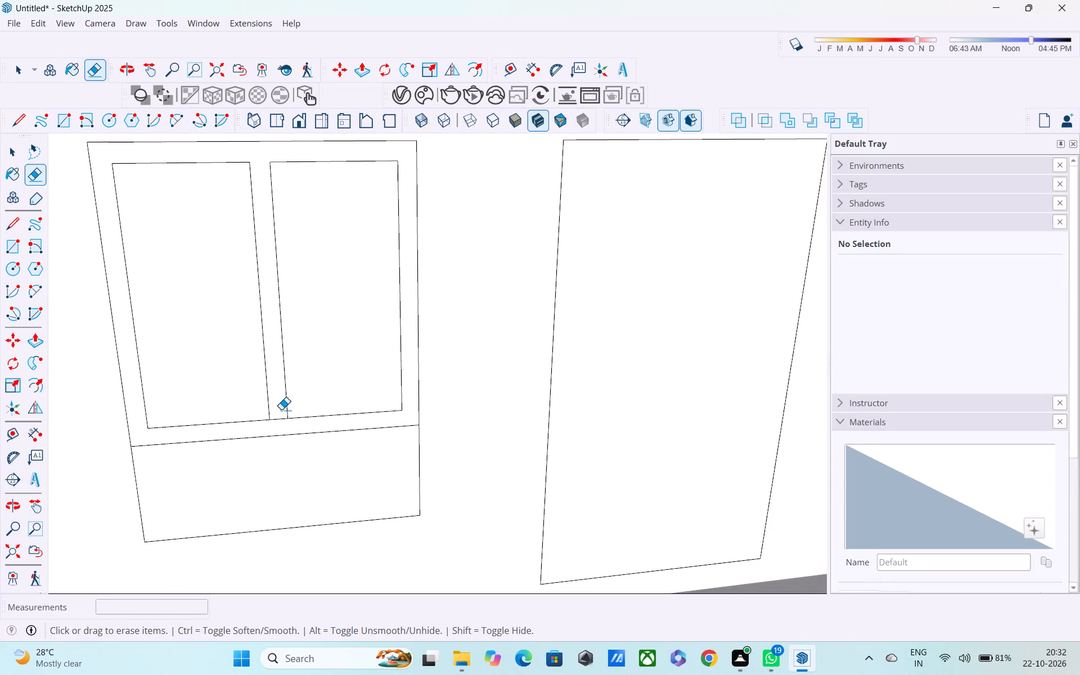
left_click_drag(276, 415, 280, 431)
Push both pane faces of the origin-side window through the 9" wall to open them.
scroll(279, 409, "down", 1)
middle_click_drag(279, 408, 274, 376)
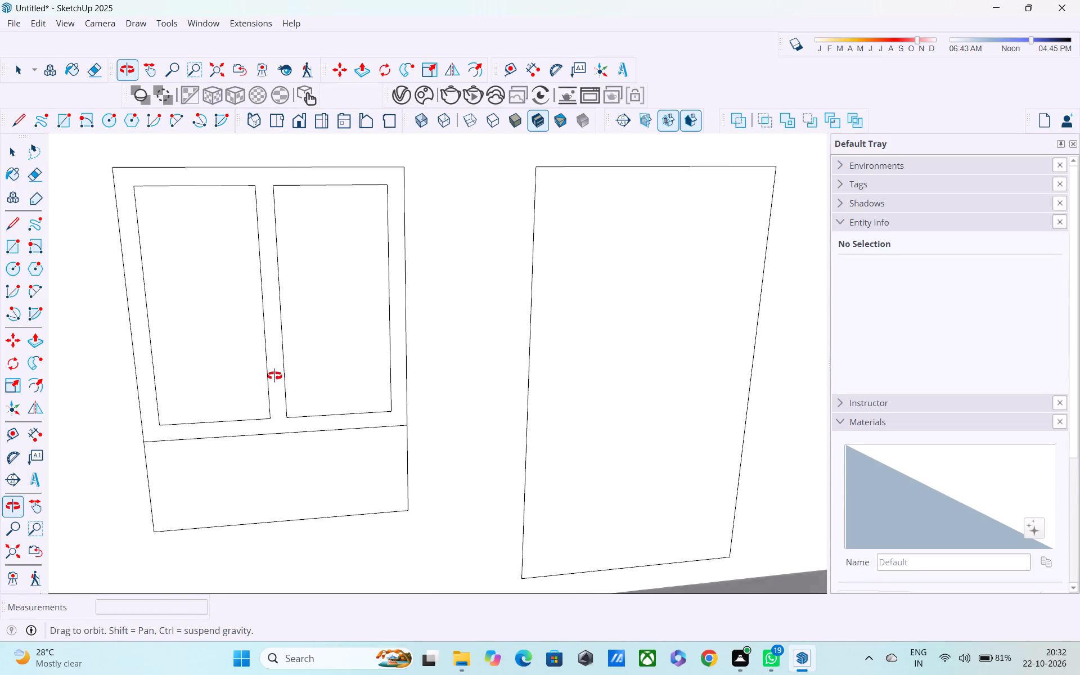
middle_click_drag(274, 376, 271, 368)
key("space")
key("p")
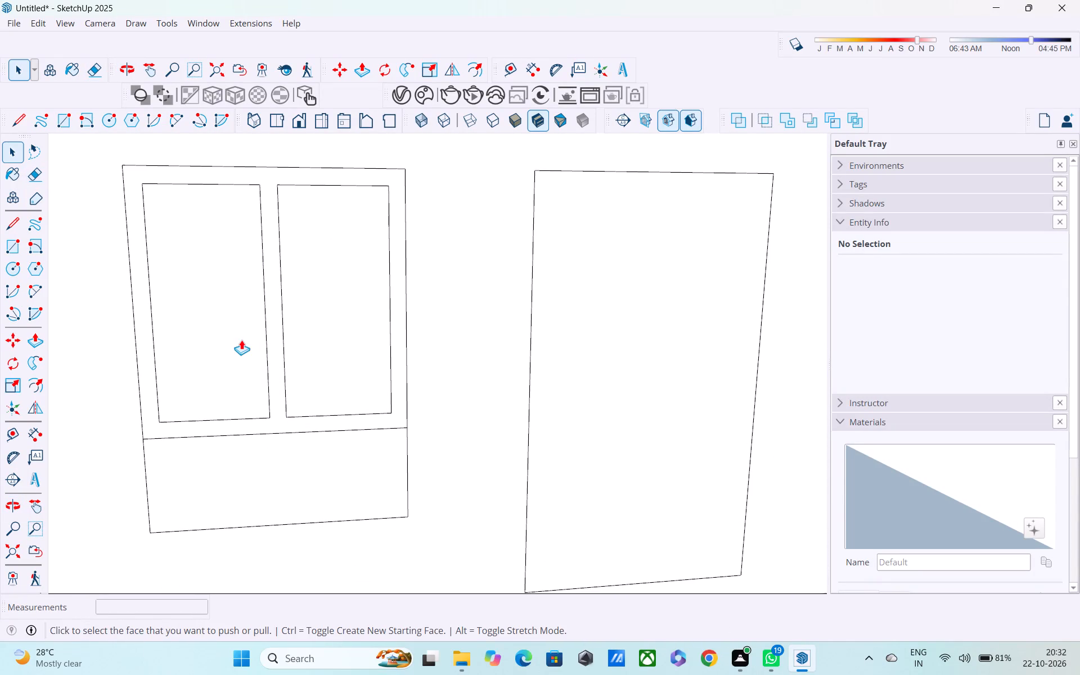
left_click(235, 331)
middle_click_drag(222, 268, 217, 289)
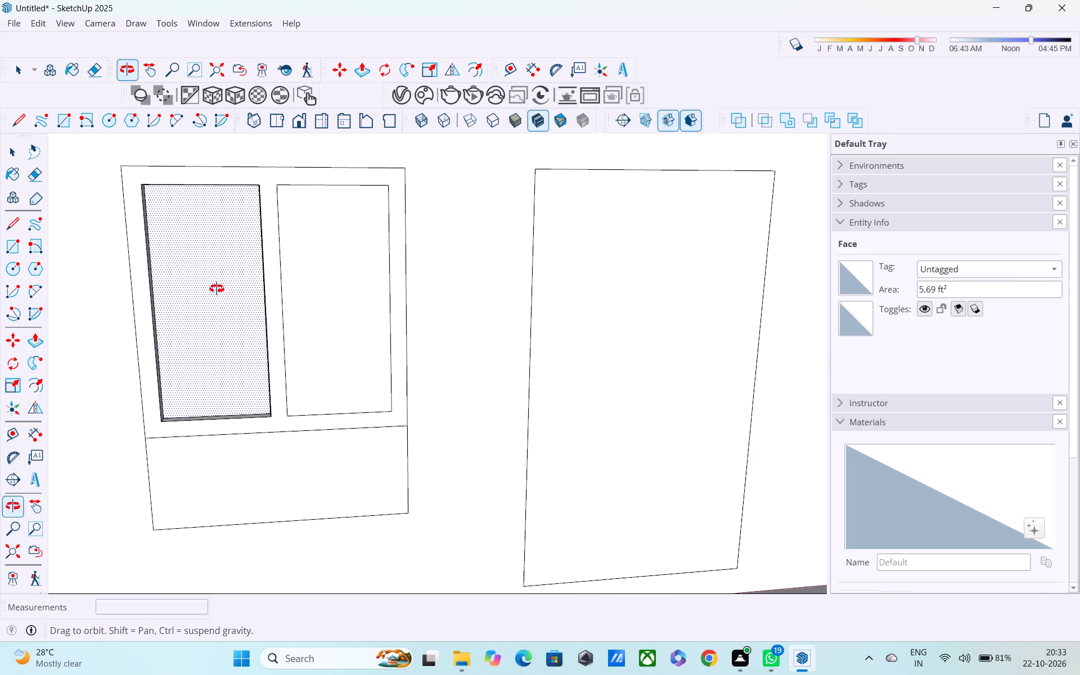
middle_click_drag(217, 289, 191, 316)
left_click_drag(193, 318, 210, 275)
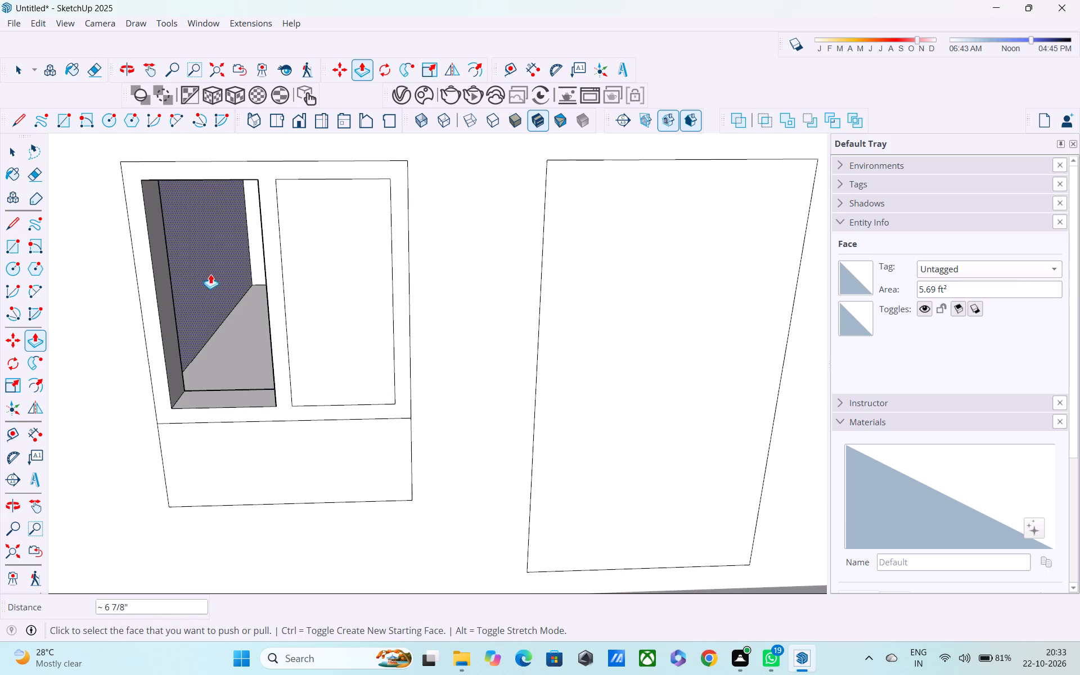
left_click(338, 324)
left_click(331, 261)
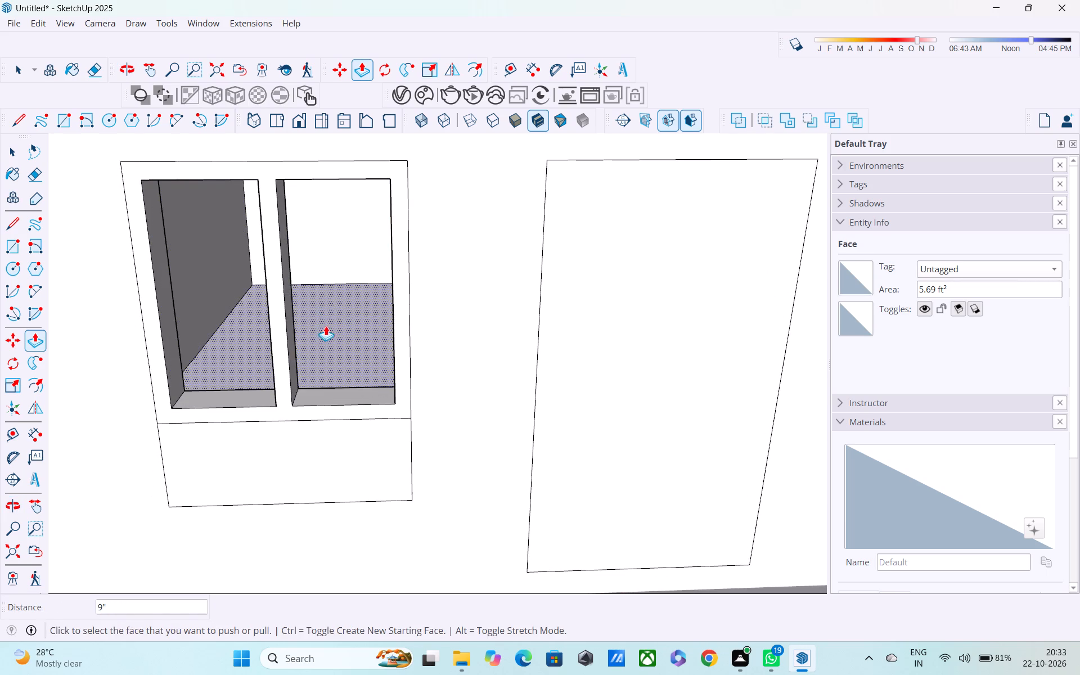
Examine the two pane openings of the origin-side window and the surrounding front wall.
middle_click_drag(325, 326, 310, 246)
scroll(310, 246, "down", 10)
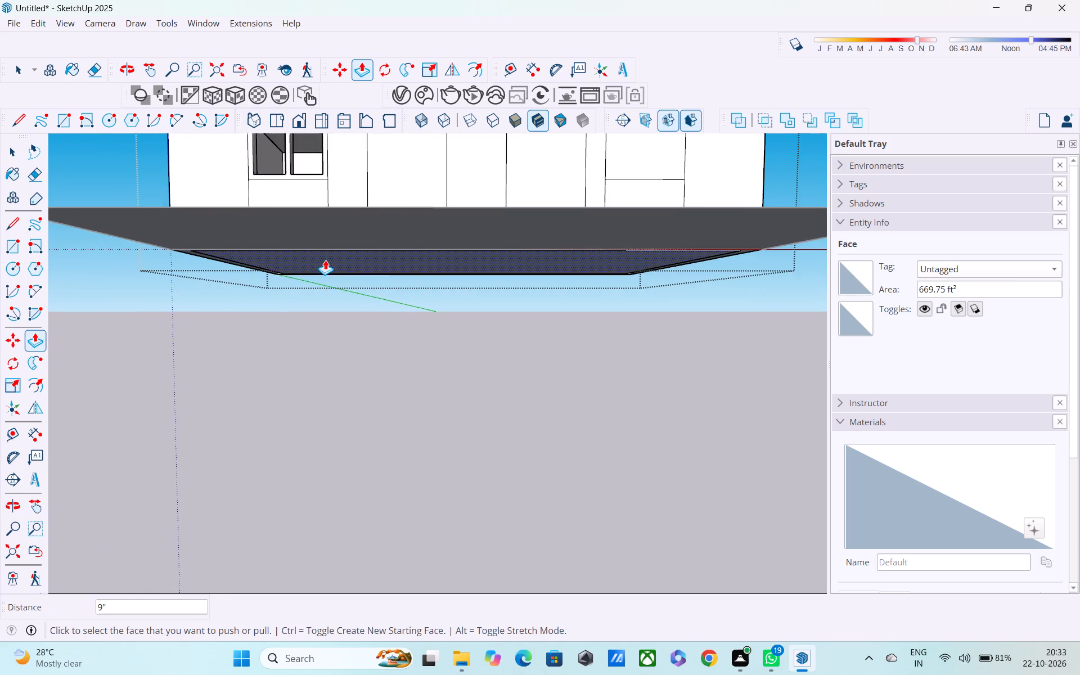
middle_click_drag(325, 260, 316, 411, "shift")
middle_click_drag(288, 326, 237, 364)
scroll(257, 373, "up", 4)
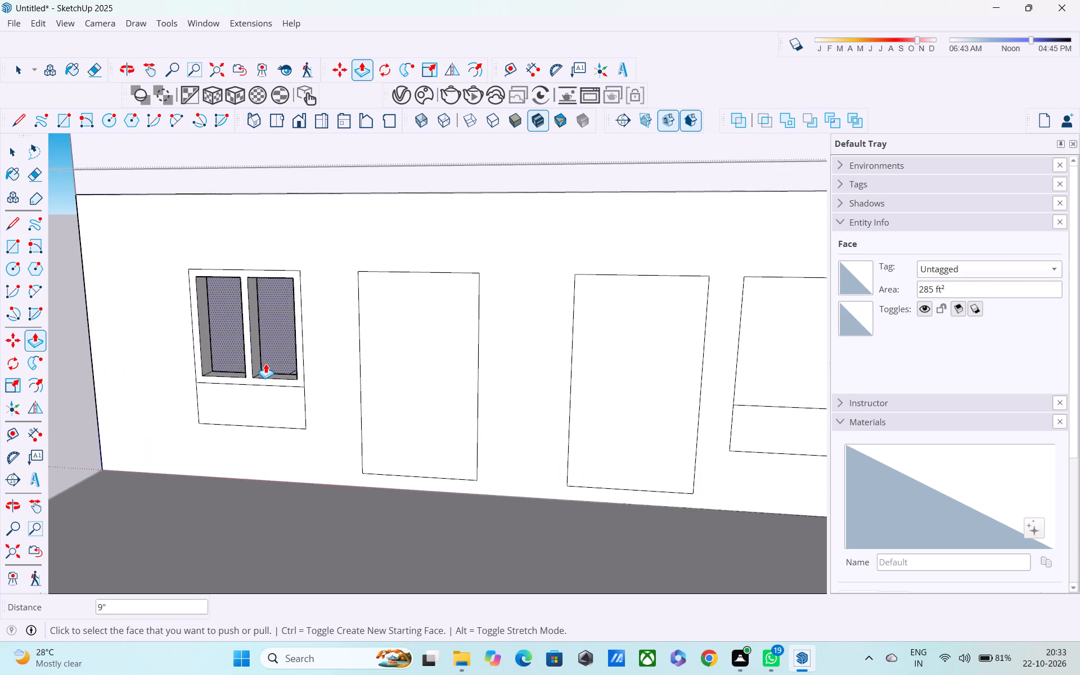
scroll(260, 376, "up", 4)
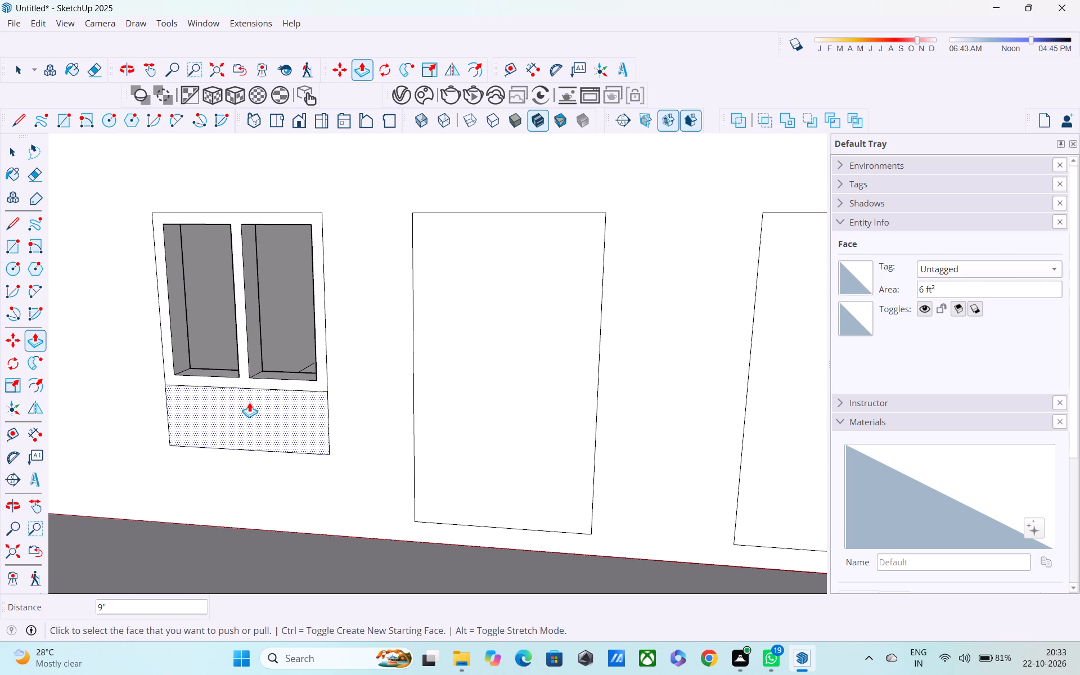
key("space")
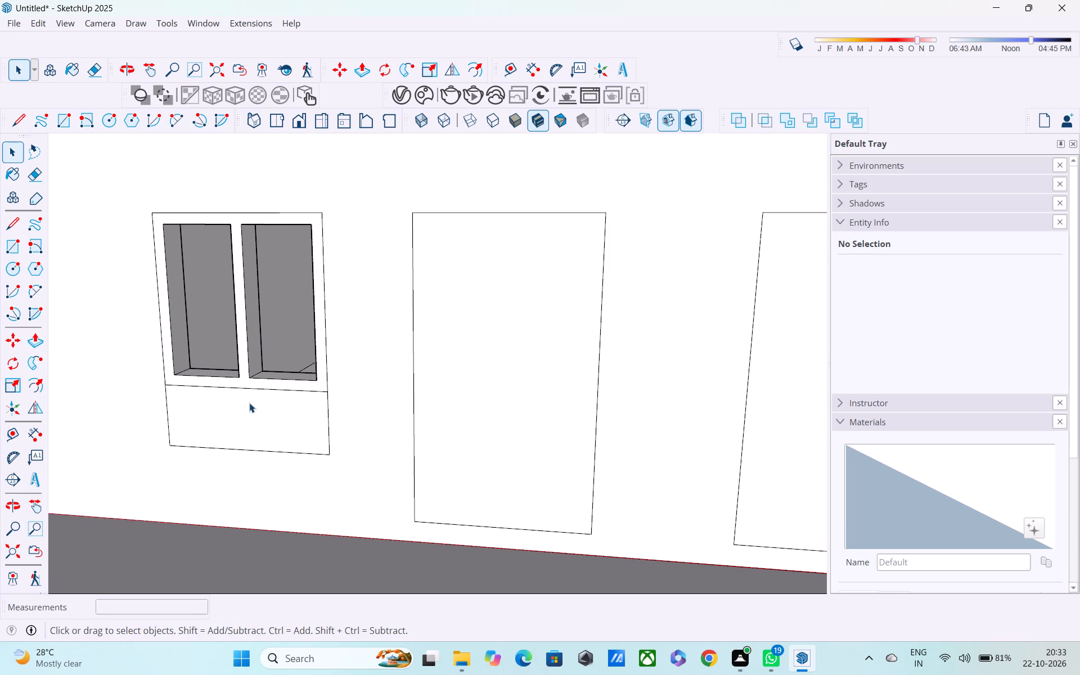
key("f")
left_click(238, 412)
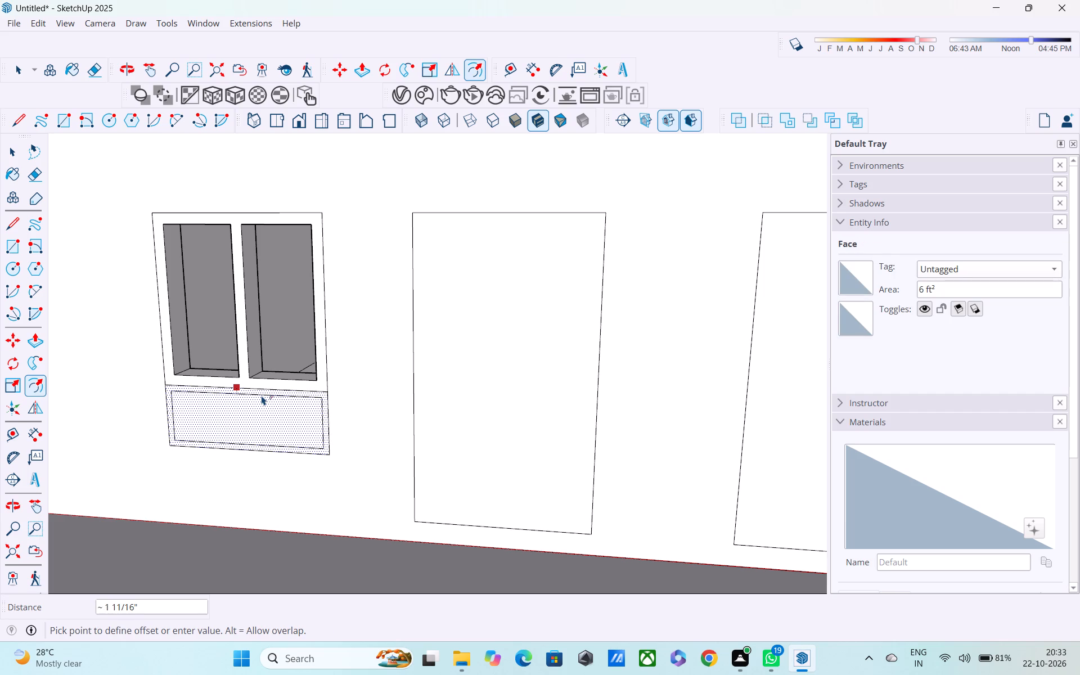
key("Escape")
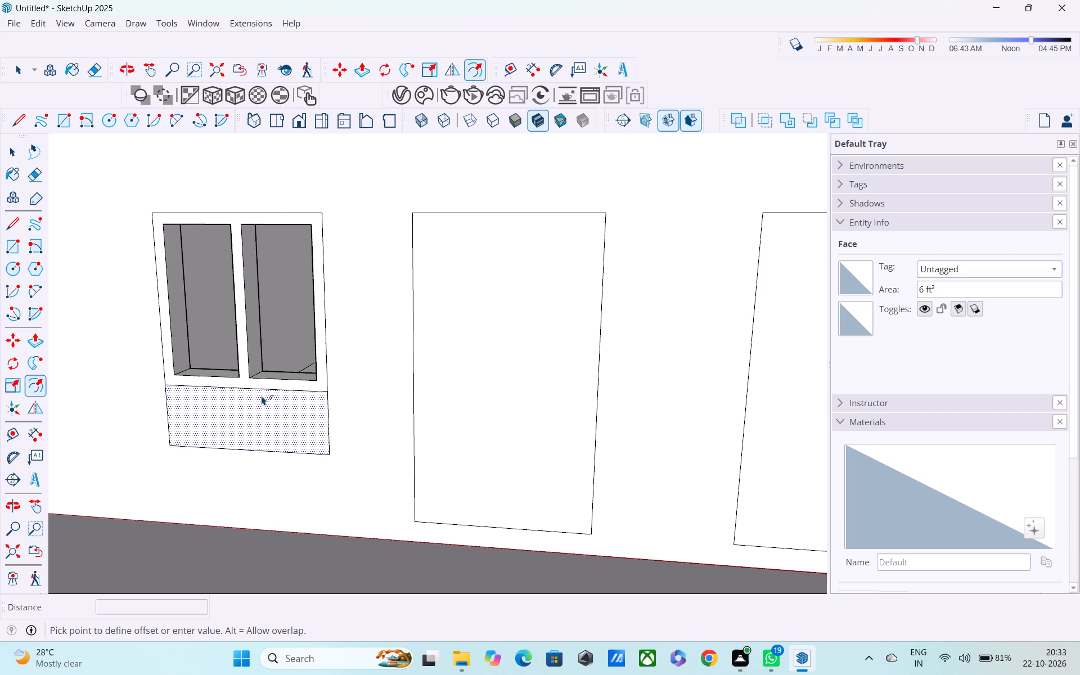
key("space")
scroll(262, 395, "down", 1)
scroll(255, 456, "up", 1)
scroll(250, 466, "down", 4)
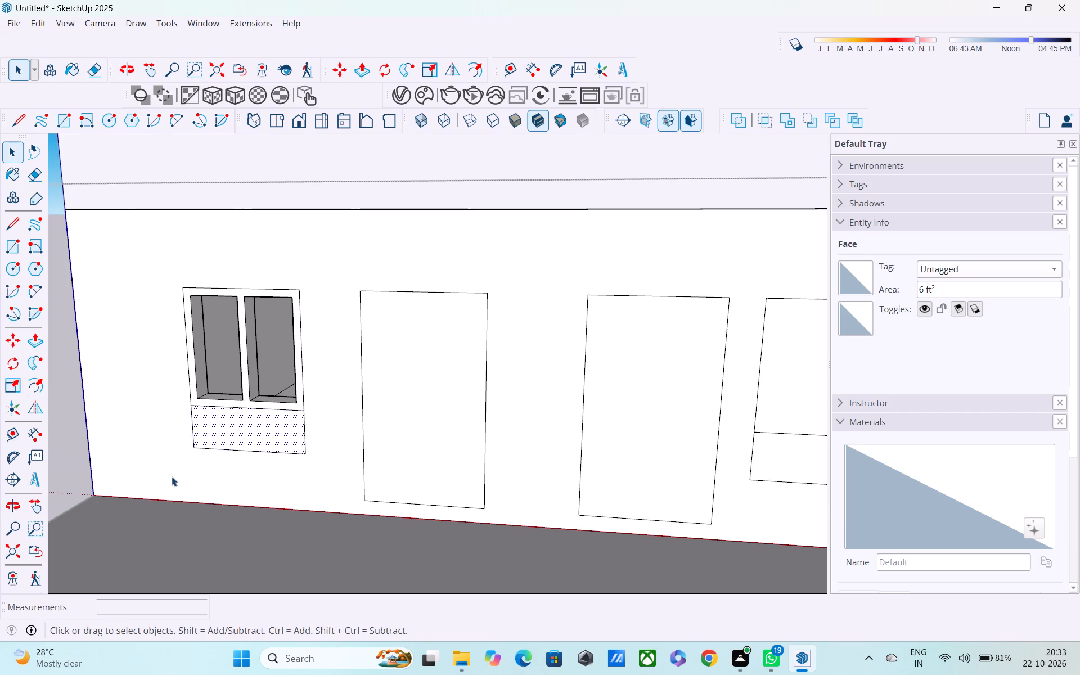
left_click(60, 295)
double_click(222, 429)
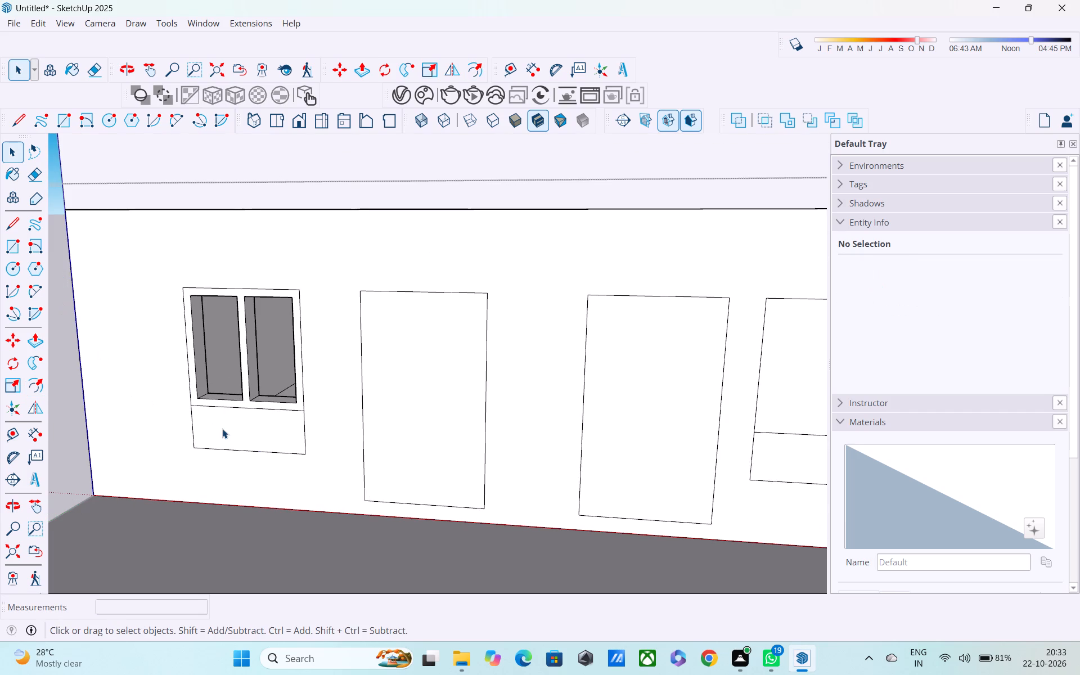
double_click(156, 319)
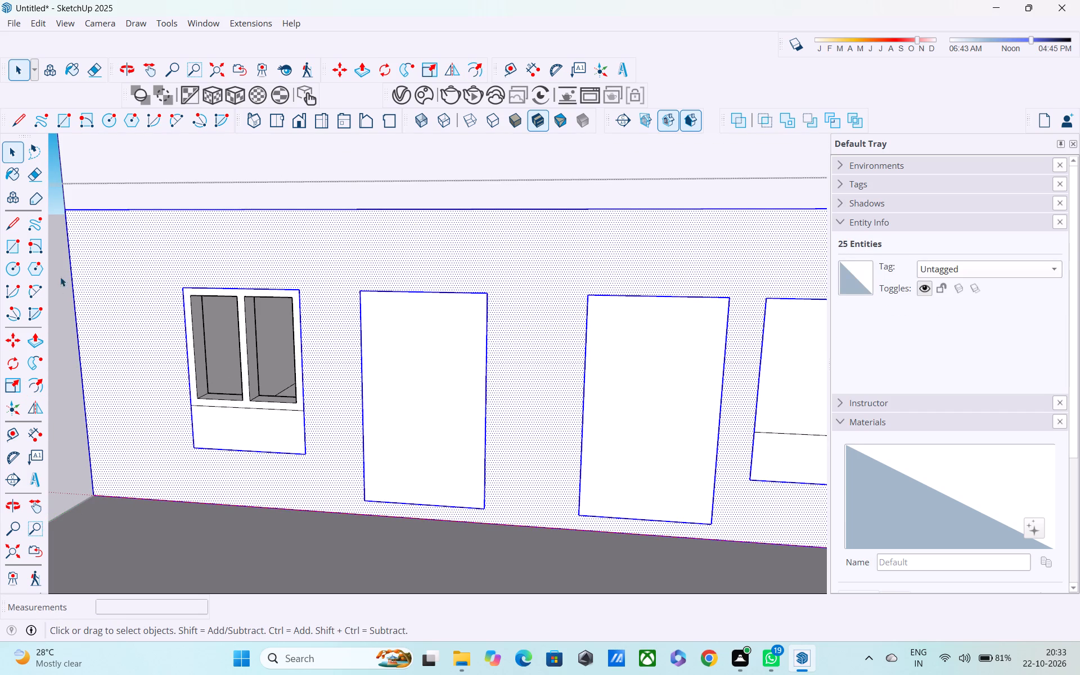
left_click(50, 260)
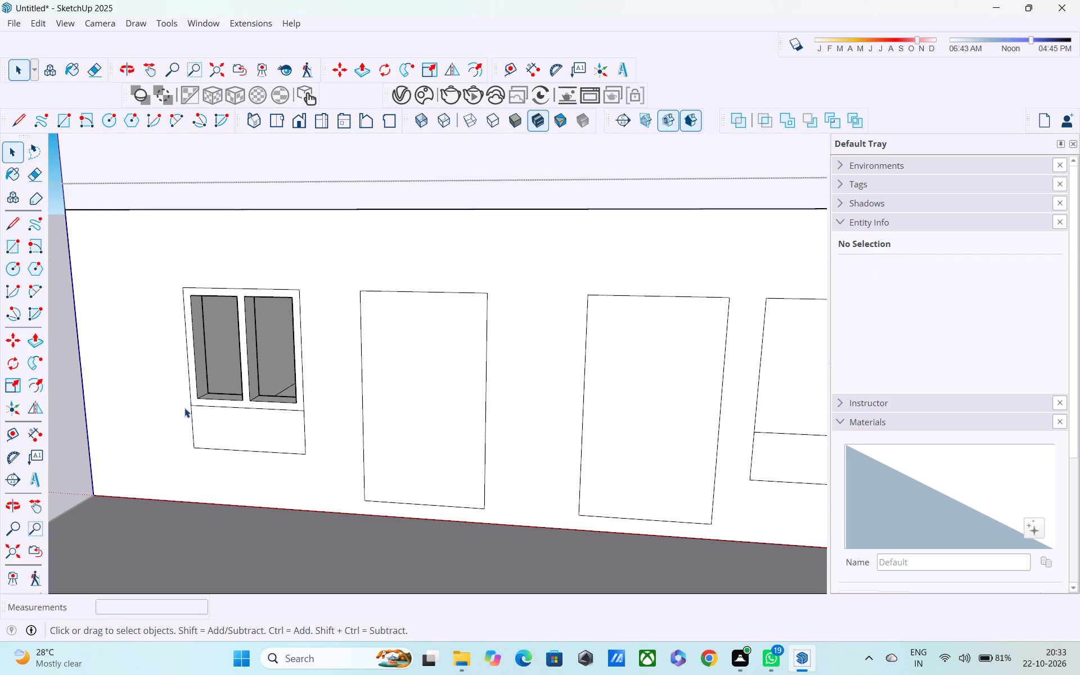
Draw two vertical 1' 6" lines across the origin-side window's lower panel, each 3" in from its side edge.
key("l")
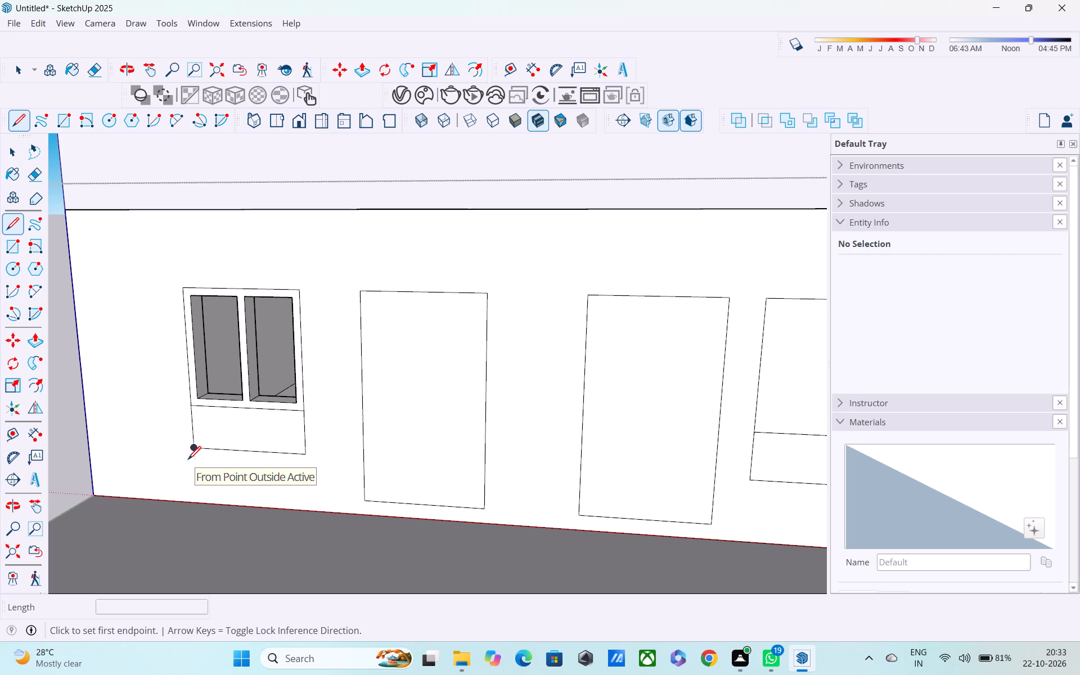
scroll(188, 461, "up", 2)
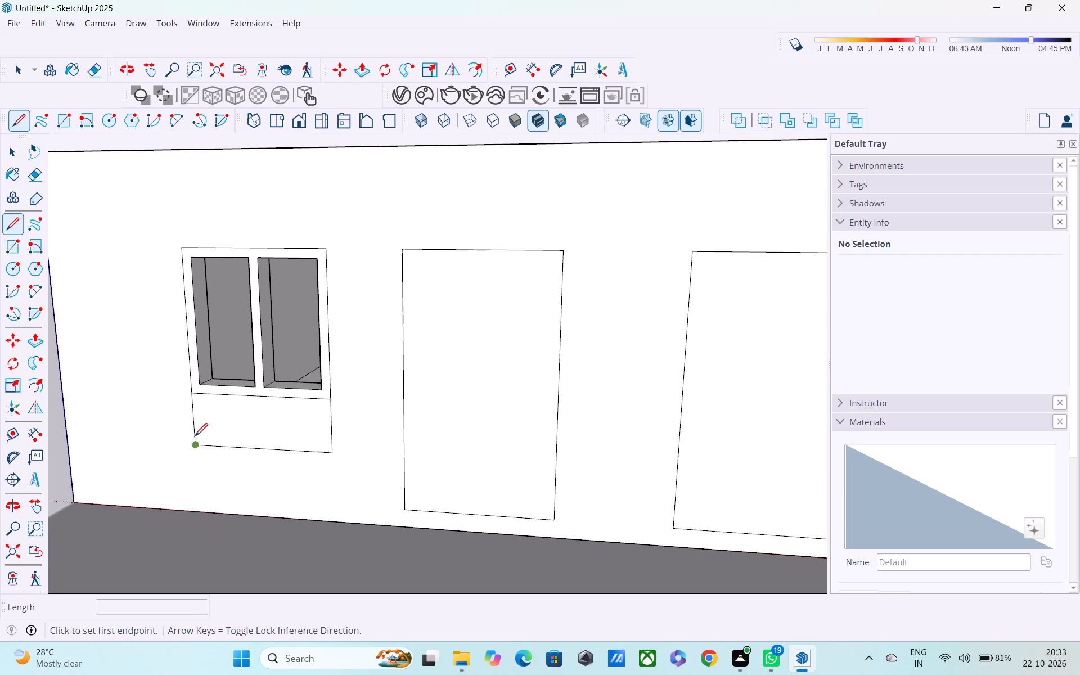
left_click(193, 445)
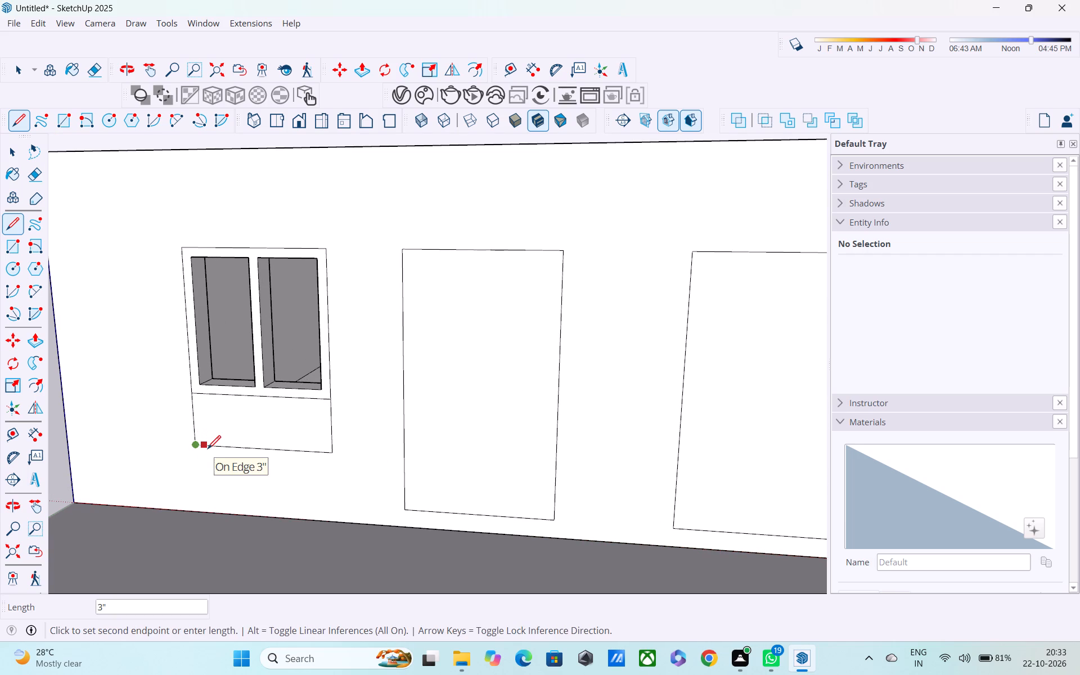
left_click(205, 448)
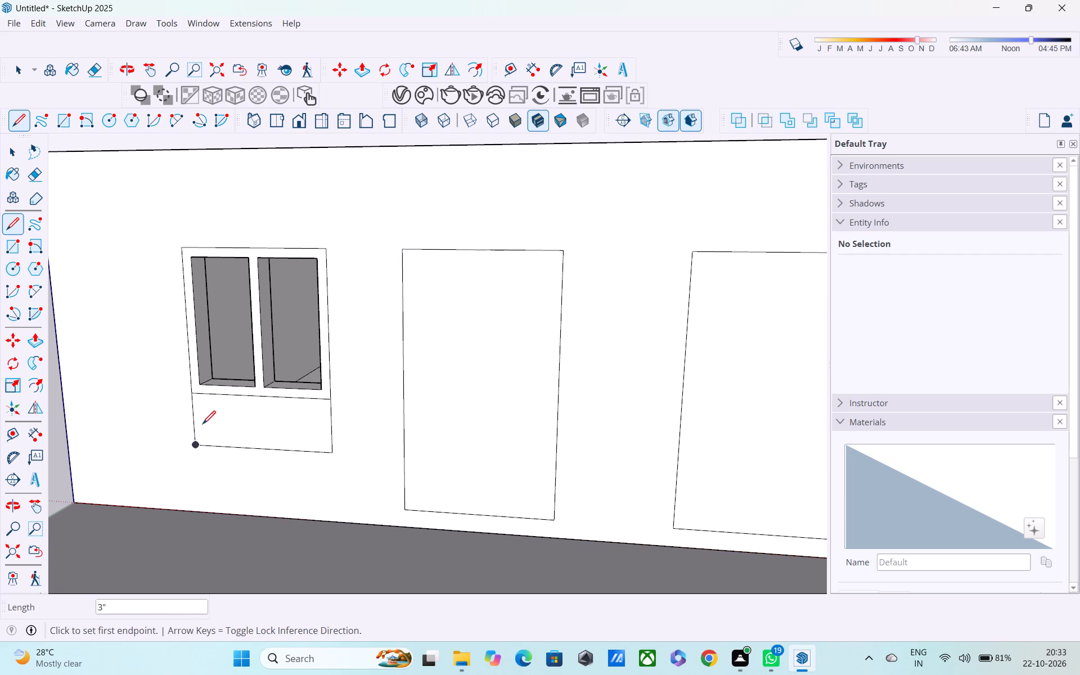
left_click(203, 447)
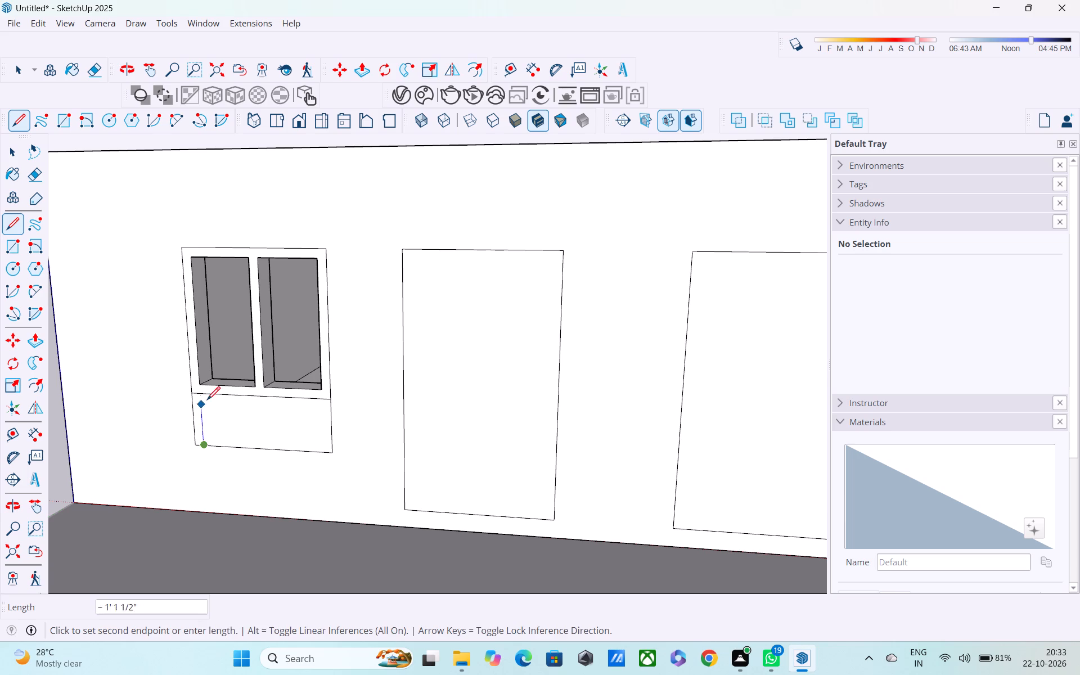
left_click(208, 396)
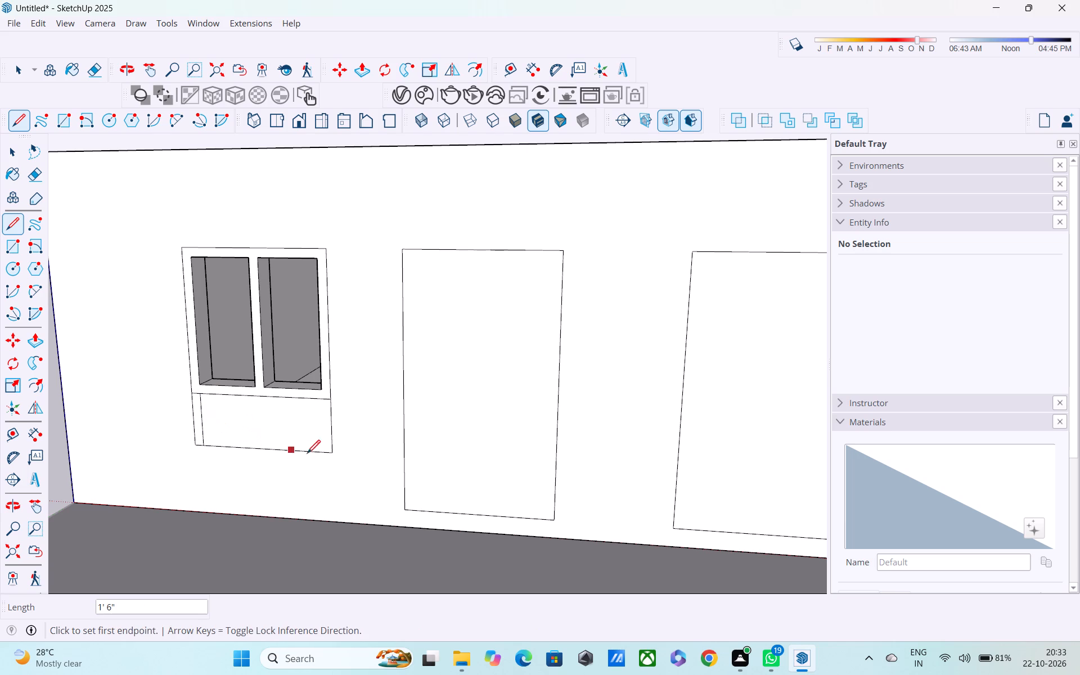
left_click(330, 454)
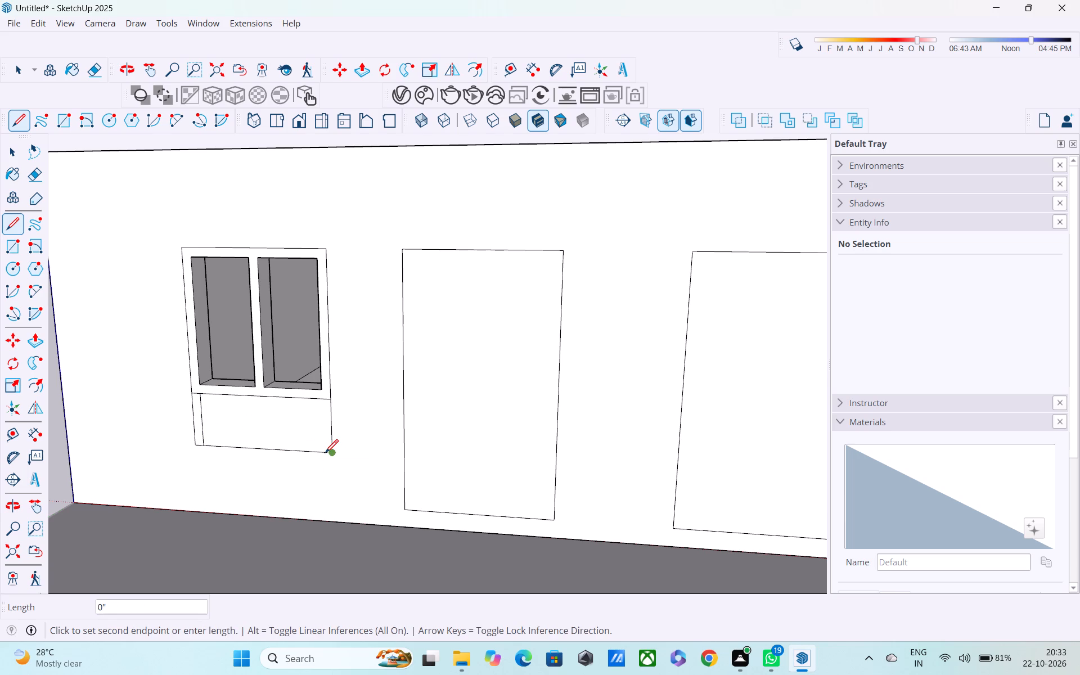
left_click(321, 454)
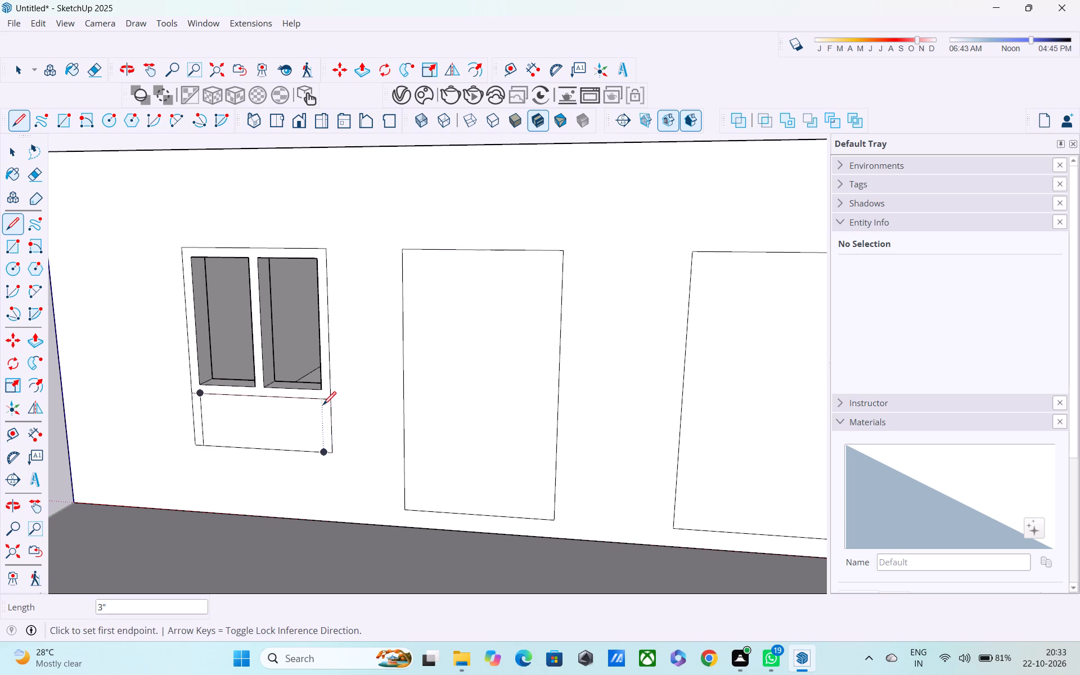
left_click(323, 403)
left_click(321, 455)
Draw a horizontal line across the origin-side window's lower panel, 3" above its bottom edge.
middle_click_drag(320, 457, 313, 461)
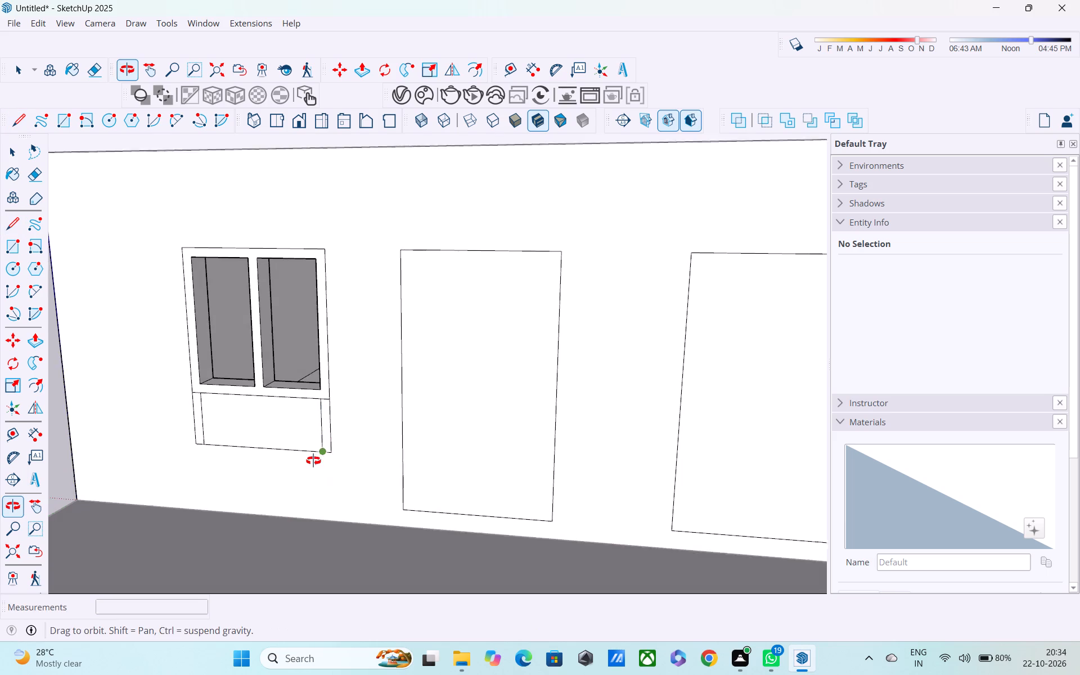
middle_click_drag(313, 461, 290, 474)
scroll(302, 453, "up", 3)
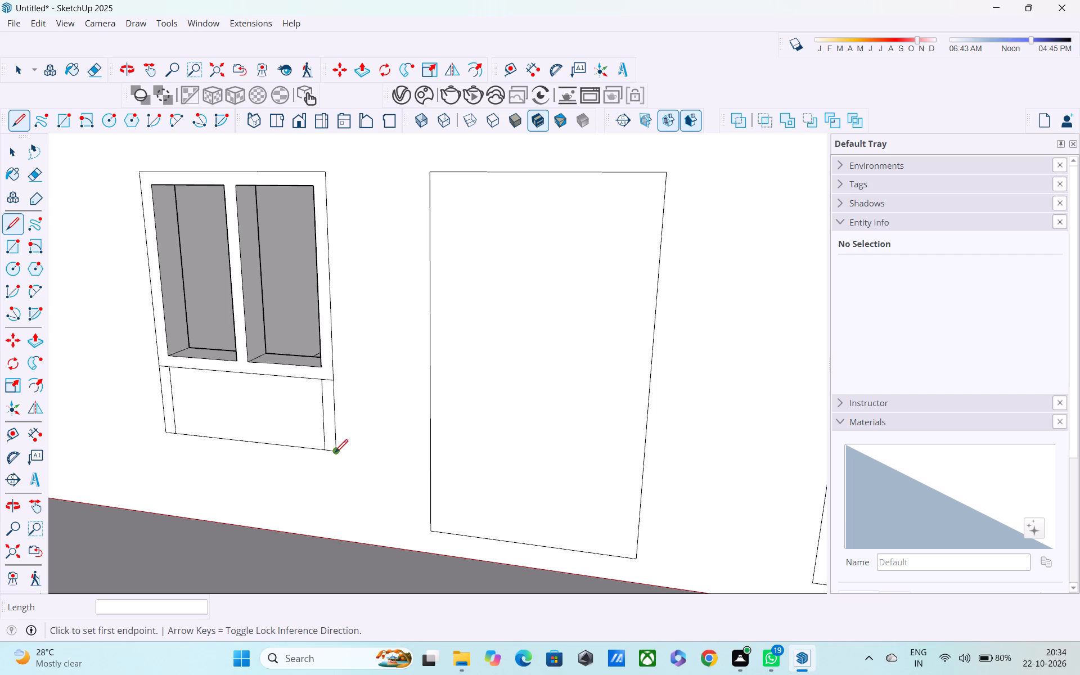
left_click(335, 454)
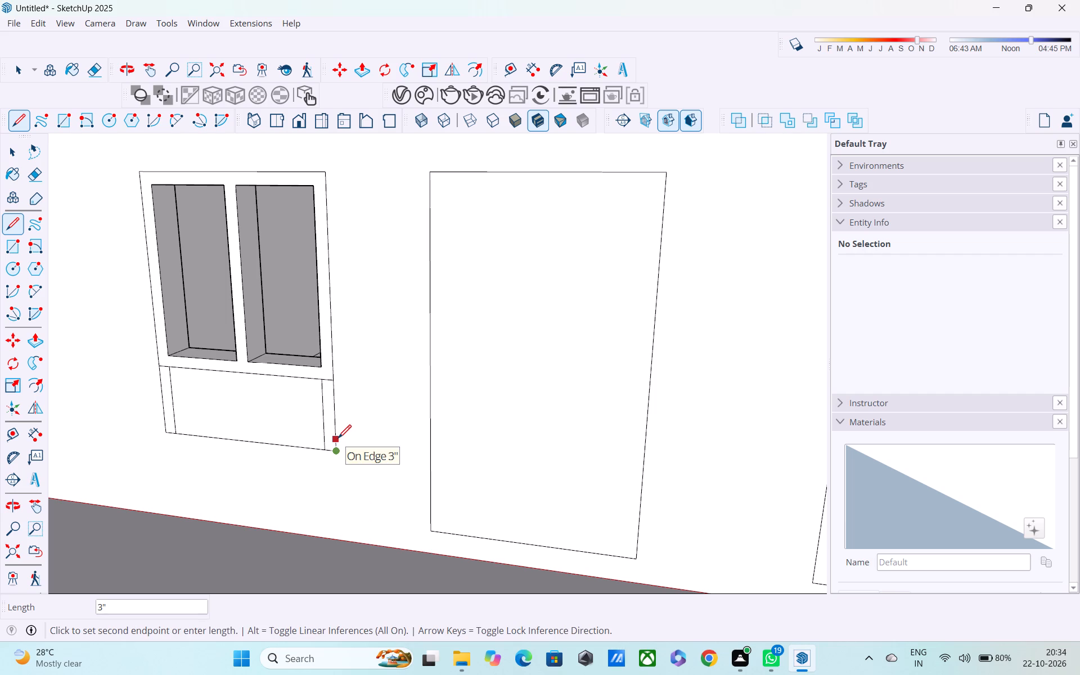
left_click(335, 441)
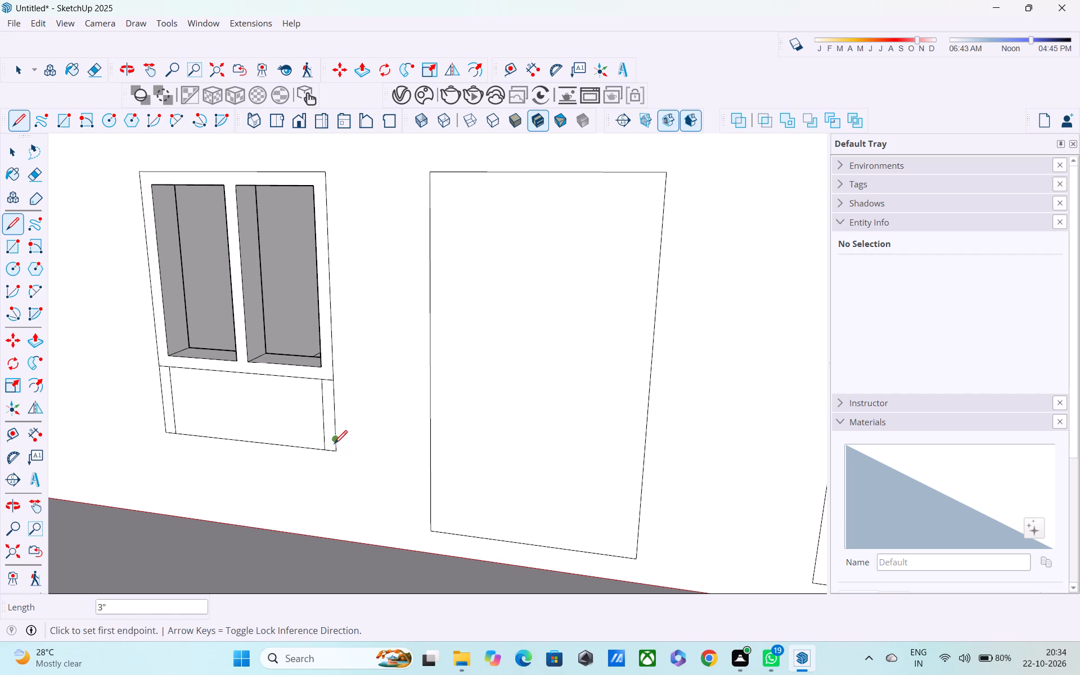
left_click(334, 444)
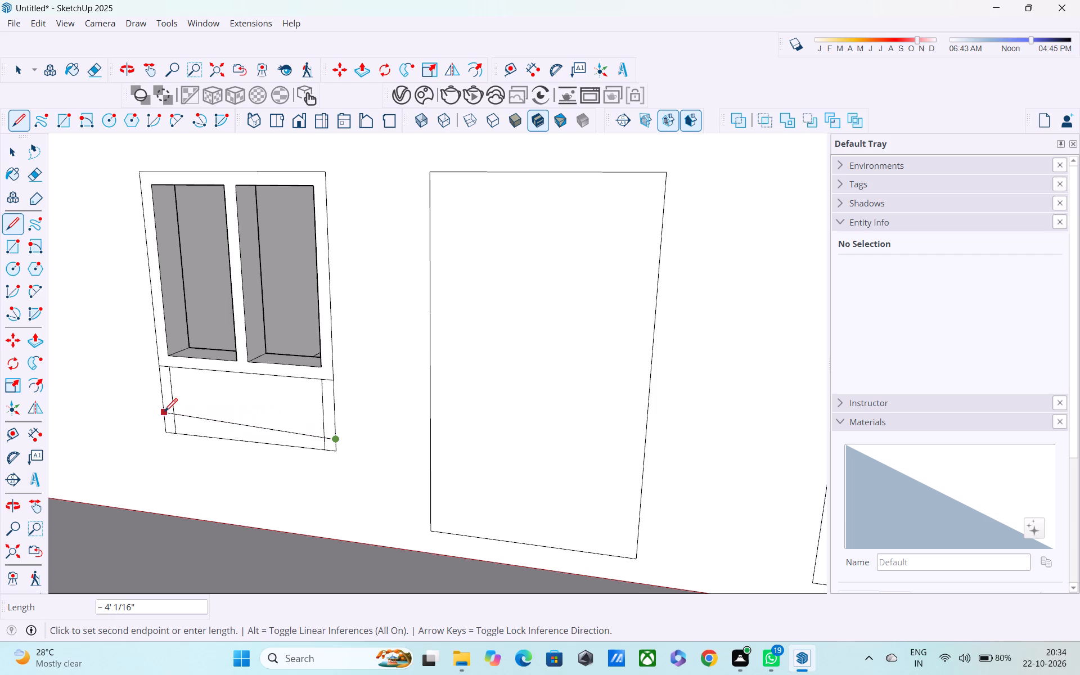
left_click(164, 420)
Erase the short crossing segments at both bottom corners of the lower panel, leaving a continuous frame line.
middle_click_drag(174, 424, 211, 437)
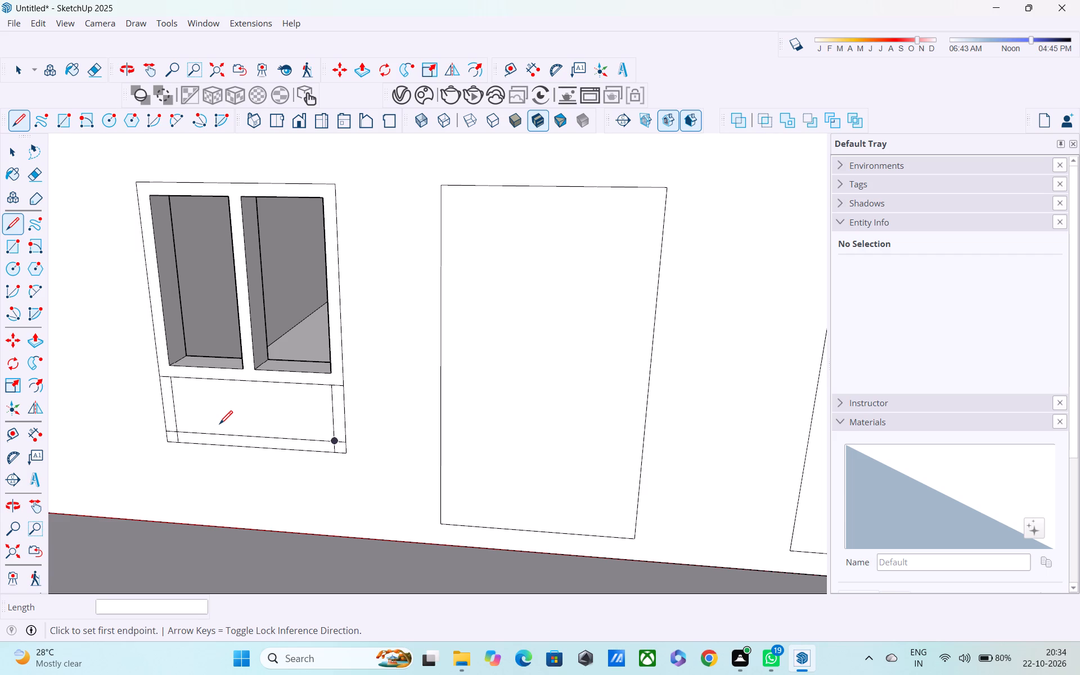
key("e")
scroll(191, 431, "up", 2)
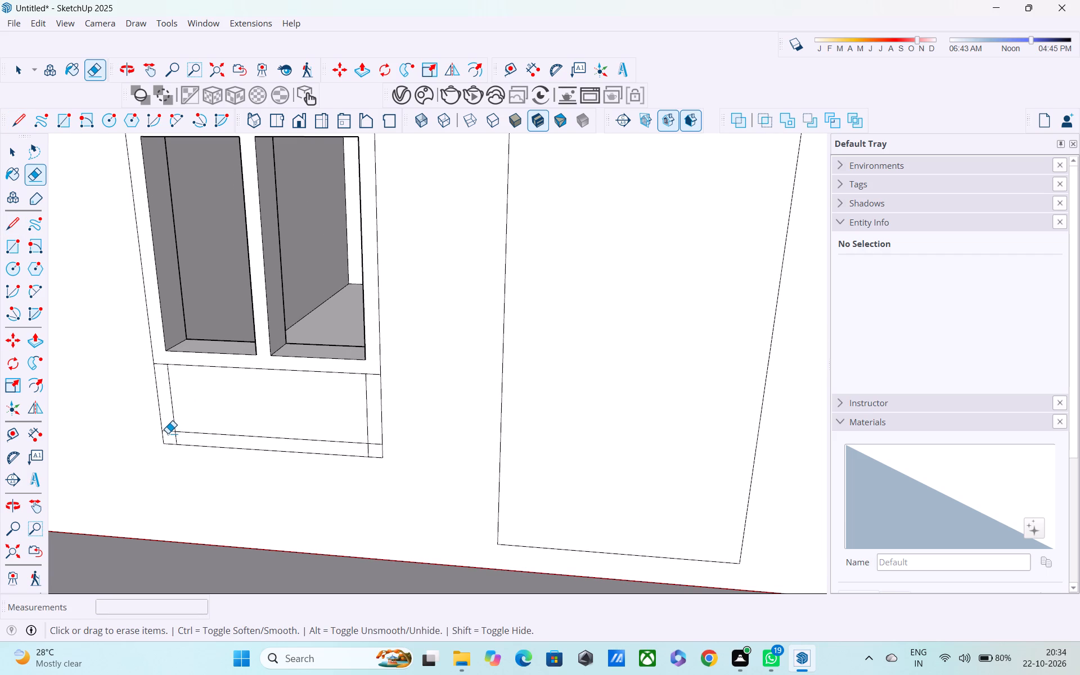
left_click_drag(168, 433, 177, 442)
left_click_drag(375, 440, 359, 460)
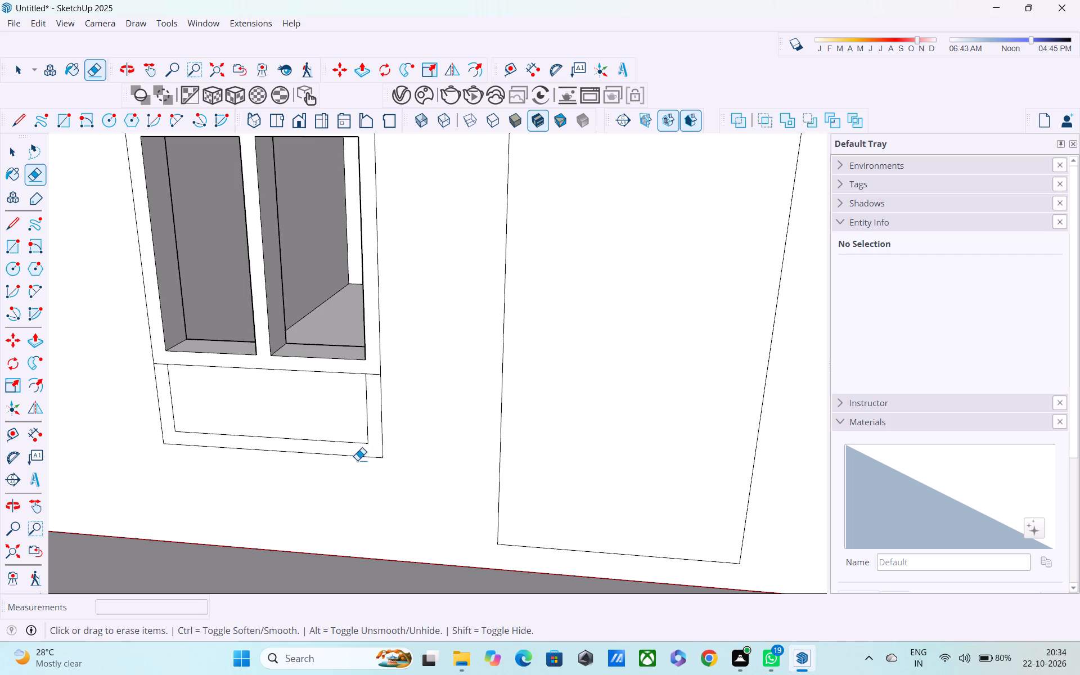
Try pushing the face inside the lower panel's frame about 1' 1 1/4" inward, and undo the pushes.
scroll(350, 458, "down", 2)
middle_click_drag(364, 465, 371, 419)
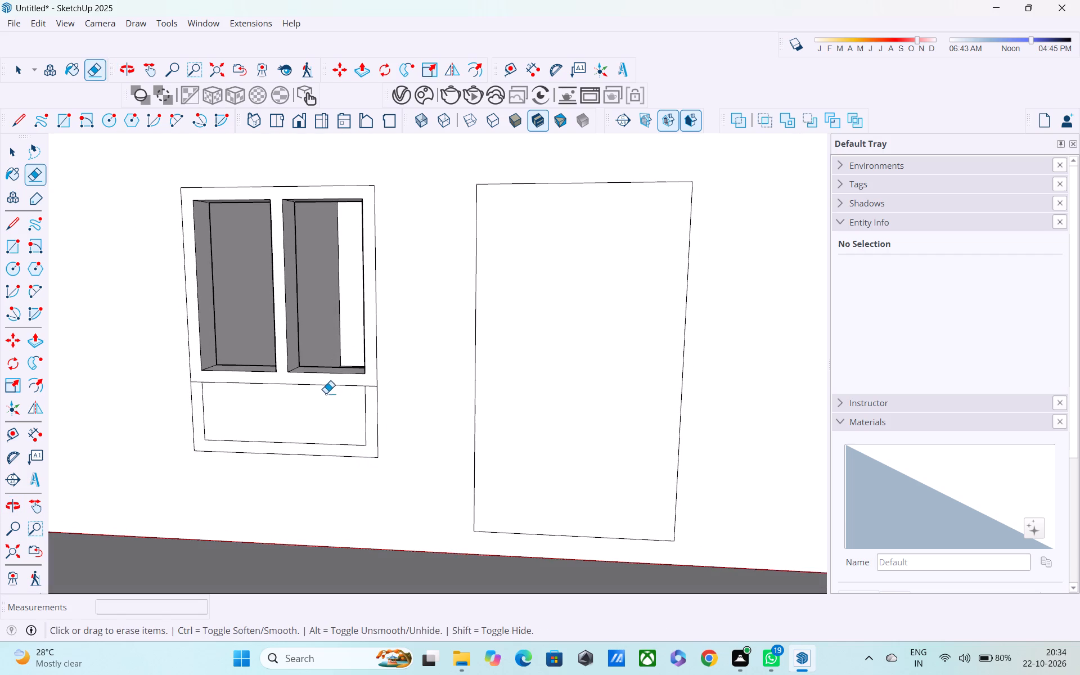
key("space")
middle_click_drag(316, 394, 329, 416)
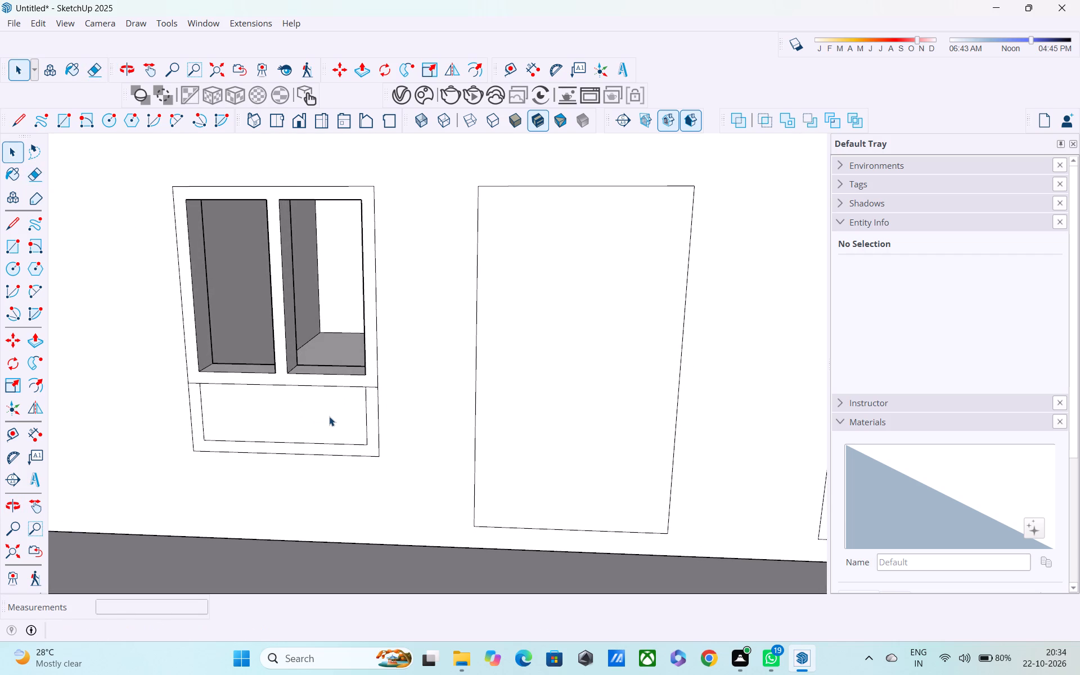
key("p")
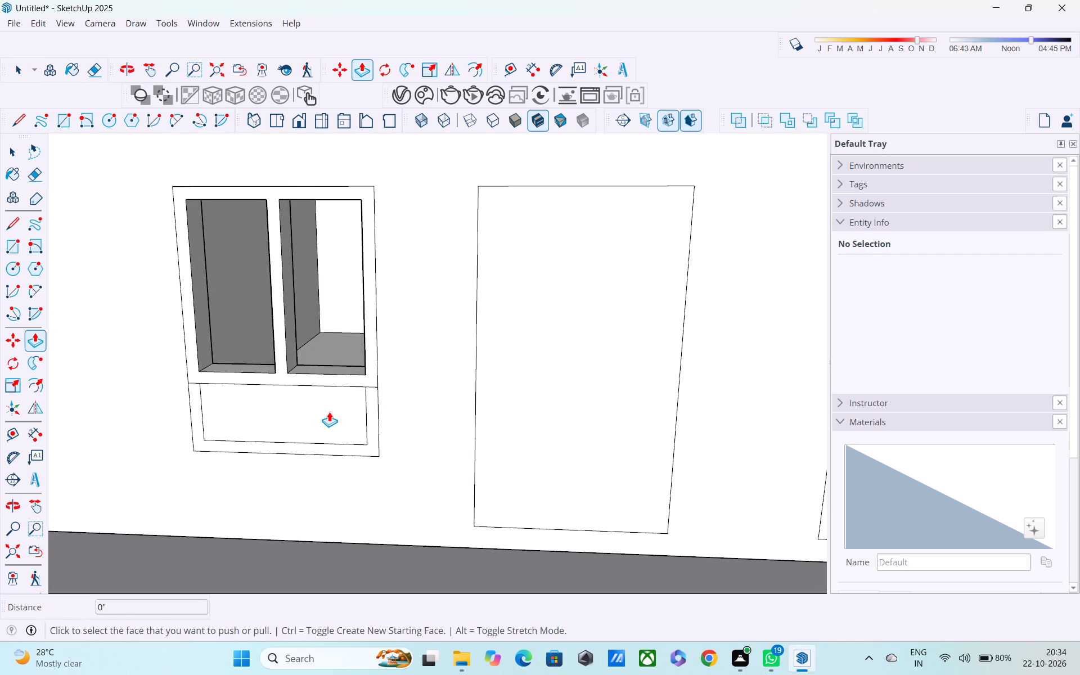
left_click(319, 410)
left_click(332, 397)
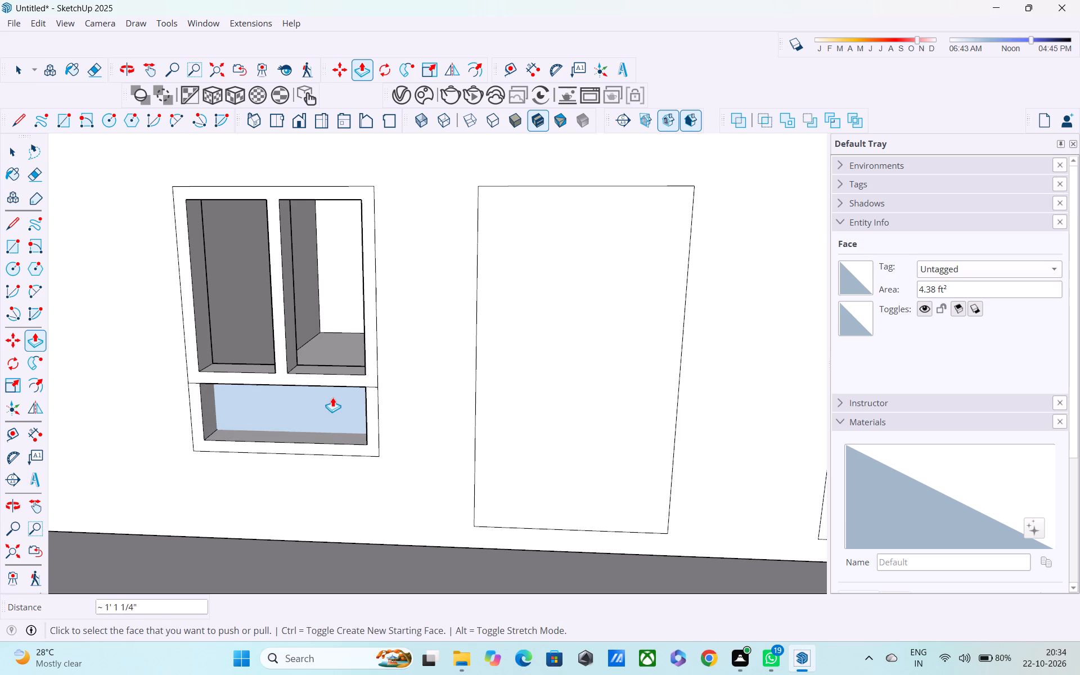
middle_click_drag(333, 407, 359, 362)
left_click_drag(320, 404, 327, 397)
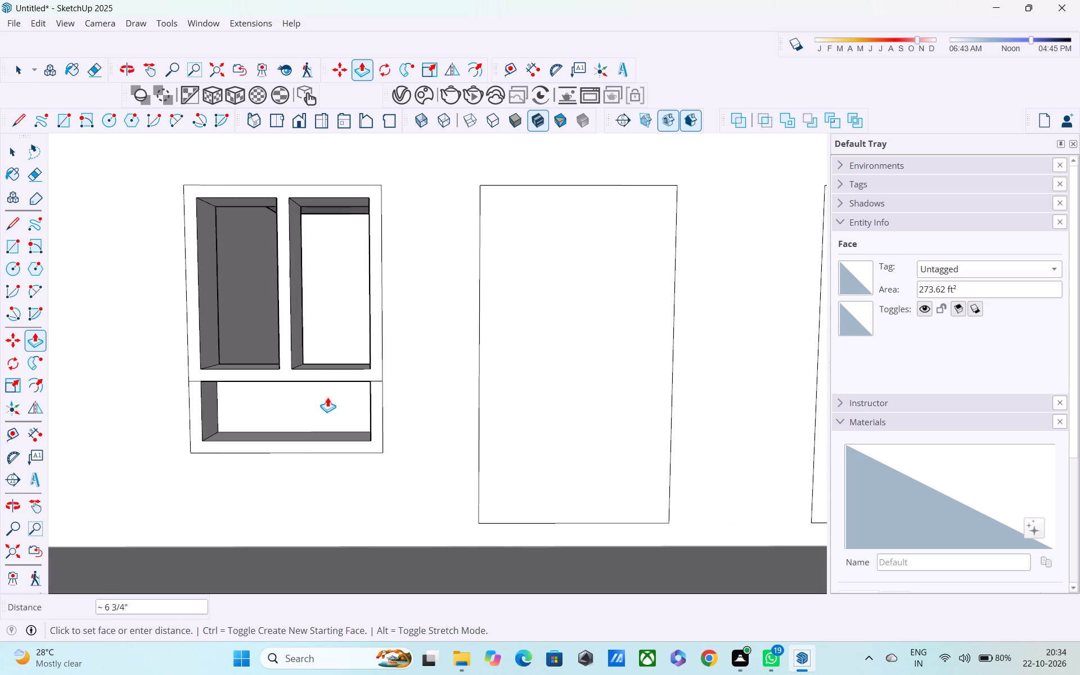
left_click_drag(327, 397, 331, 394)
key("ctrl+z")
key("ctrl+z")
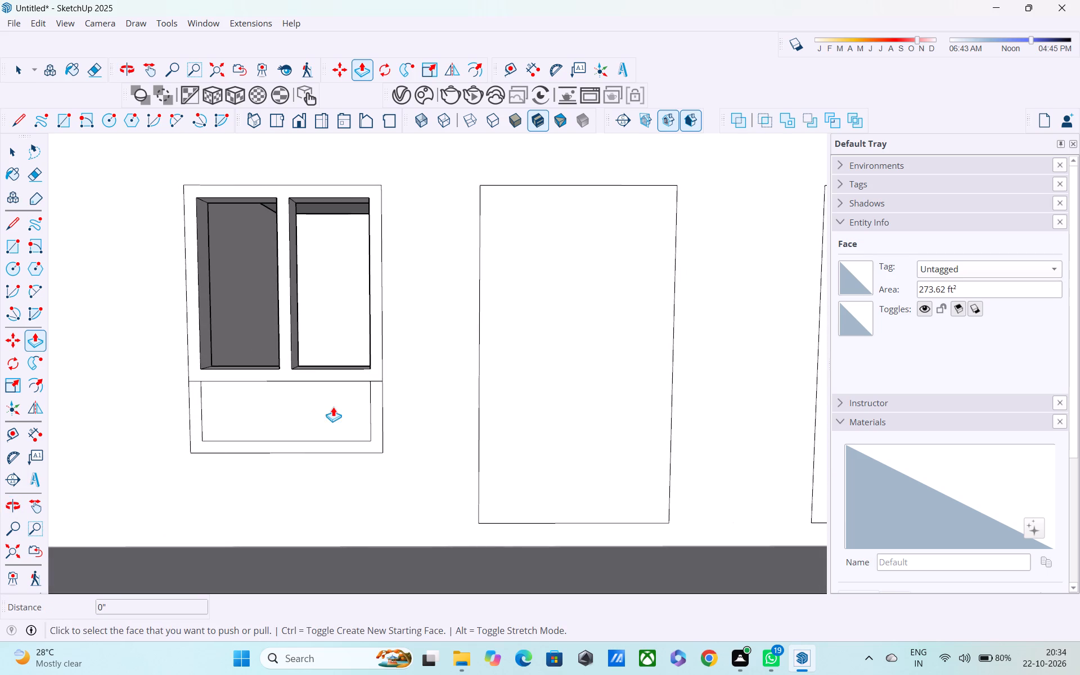
Push the face inside the lower panel's frame 9" through the wall to open it.
left_click(319, 418)
left_click(330, 400)
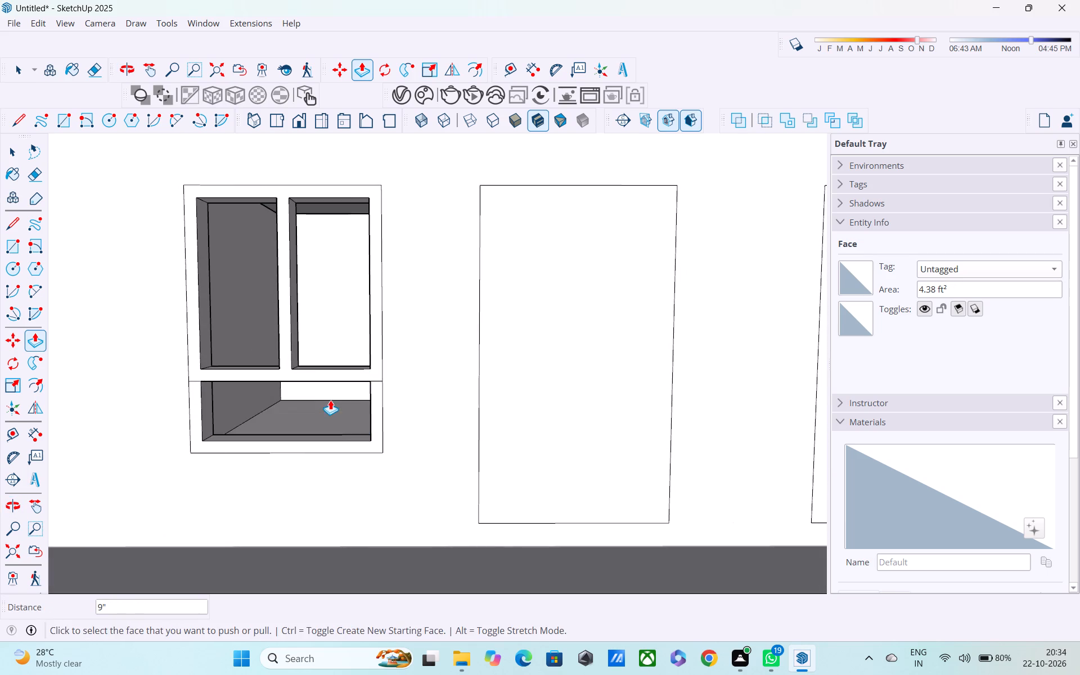
Offset the outlines of the two tall door-sized rectangles between the windows inward by 3".
middle_click_drag(347, 412, 318, 436)
scroll(318, 429, "down", 4)
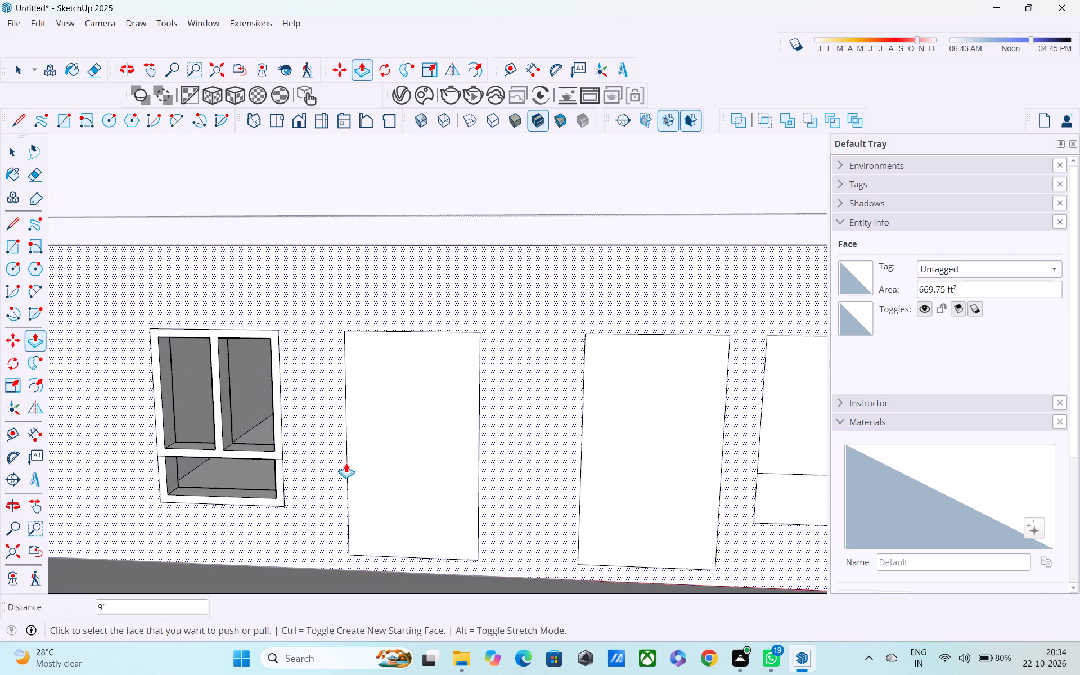
middle_click_drag(346, 462, 352, 404)
middle_click_drag(448, 405, 381, 440)
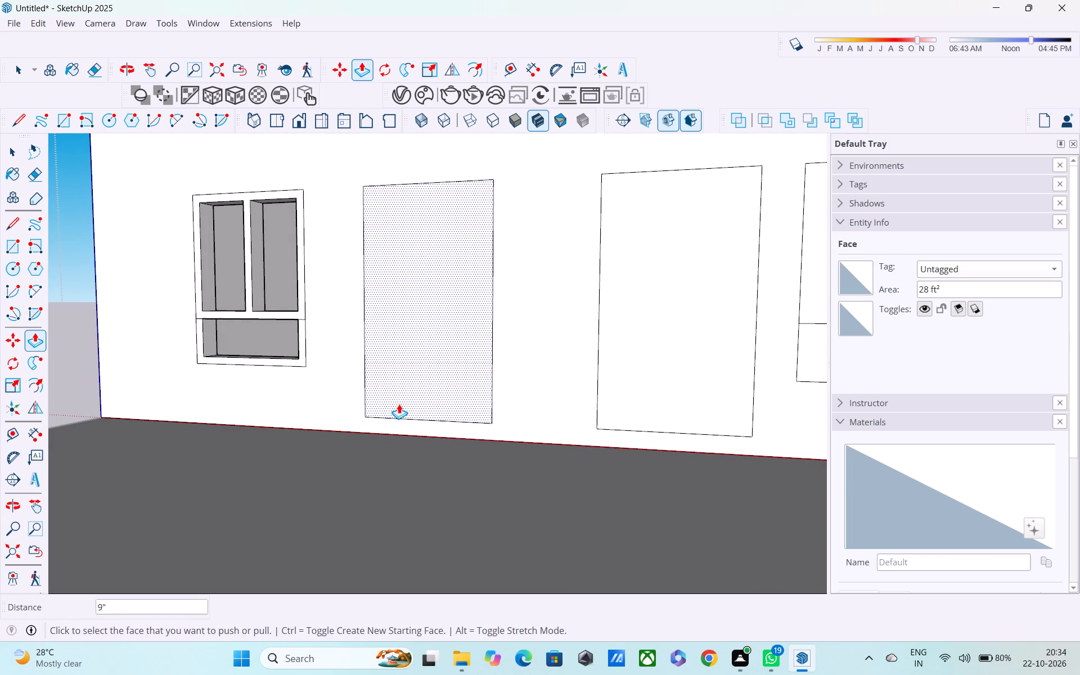
key("space")
key("f")
left_click(387, 376)
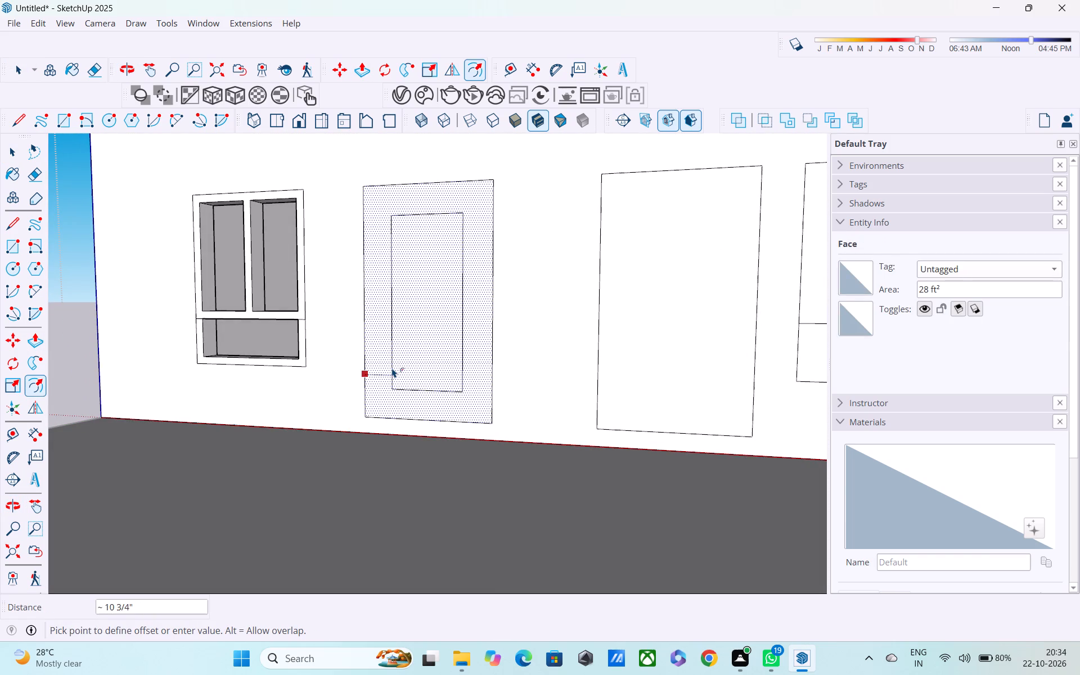
type("3\"")
key("Return")
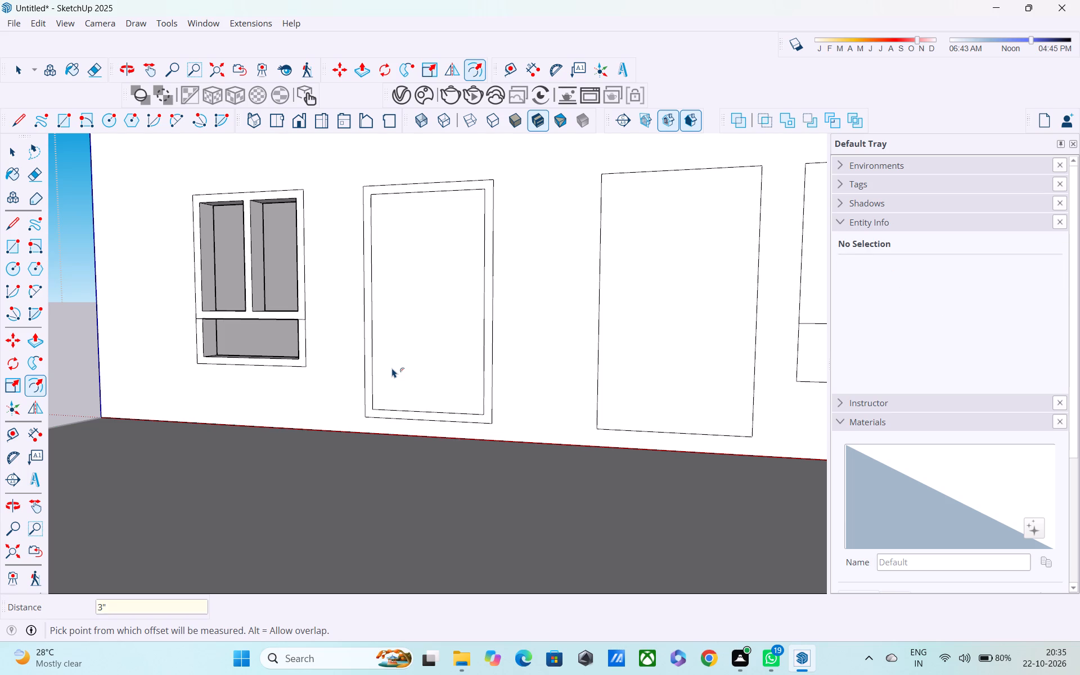
left_click(616, 373)
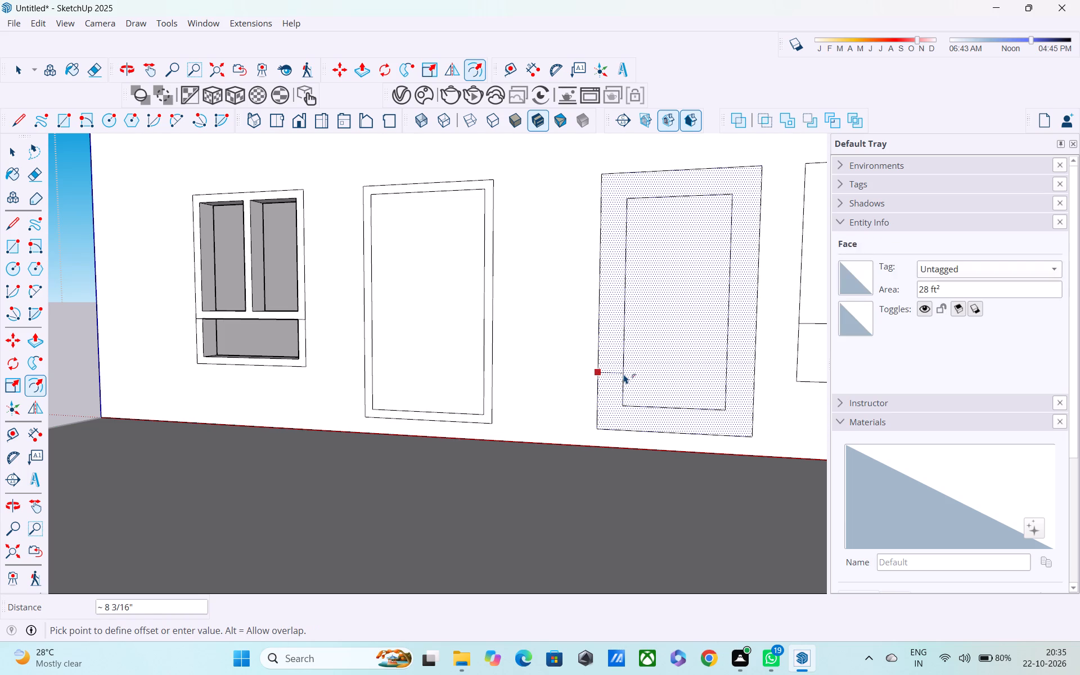
type("3\"")
key("Return")
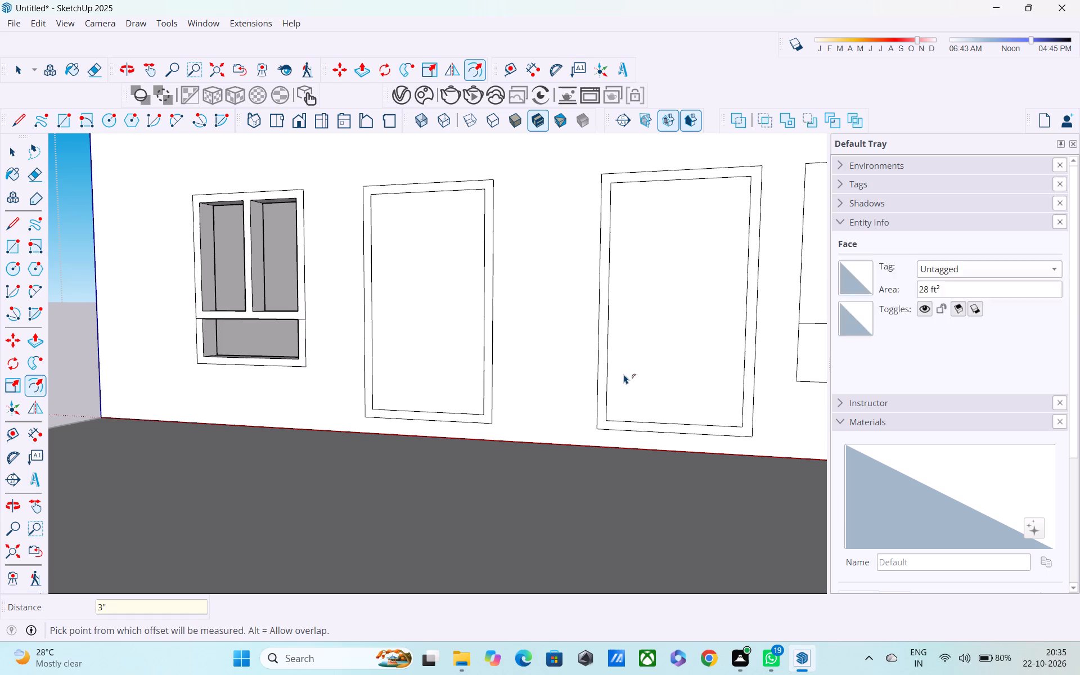
Offset the outline of the far window's upper panel inward by 3".
scroll(624, 374, "down", 1)
middle_click_drag(620, 366, 331, 396, "shift")
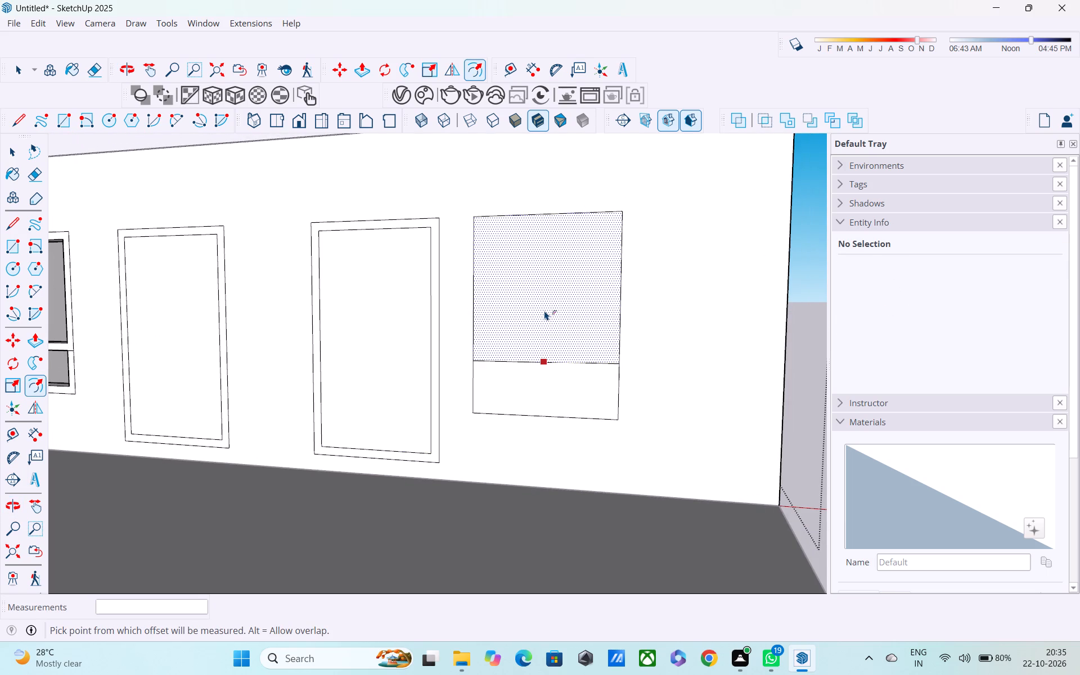
left_click(544, 310)
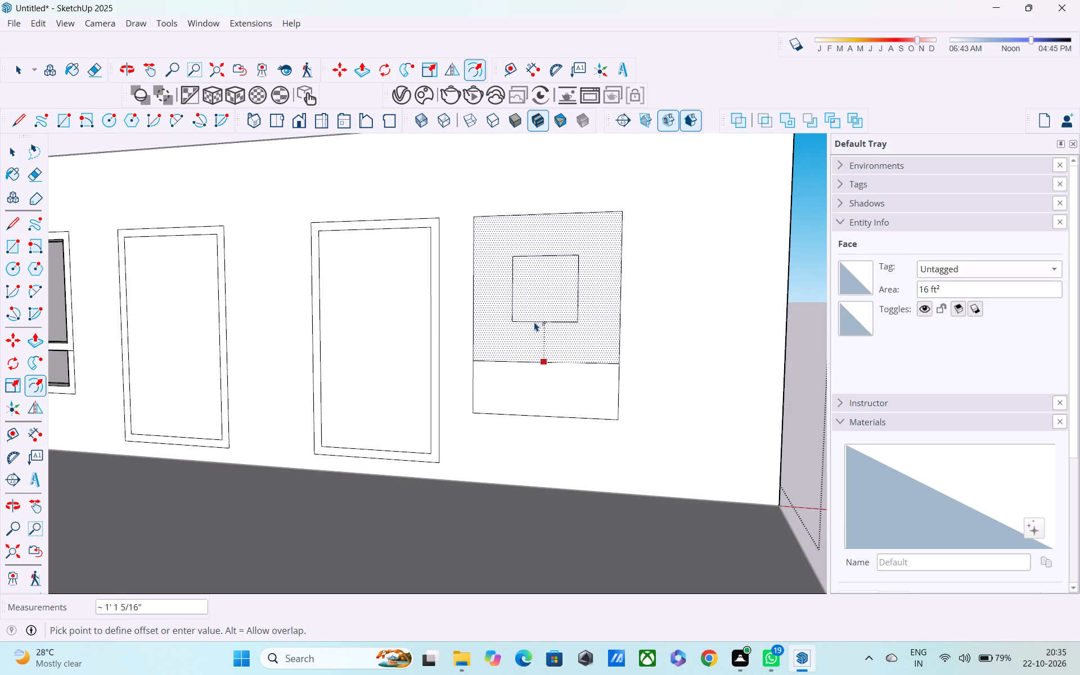
type("3\"")
key("Return")
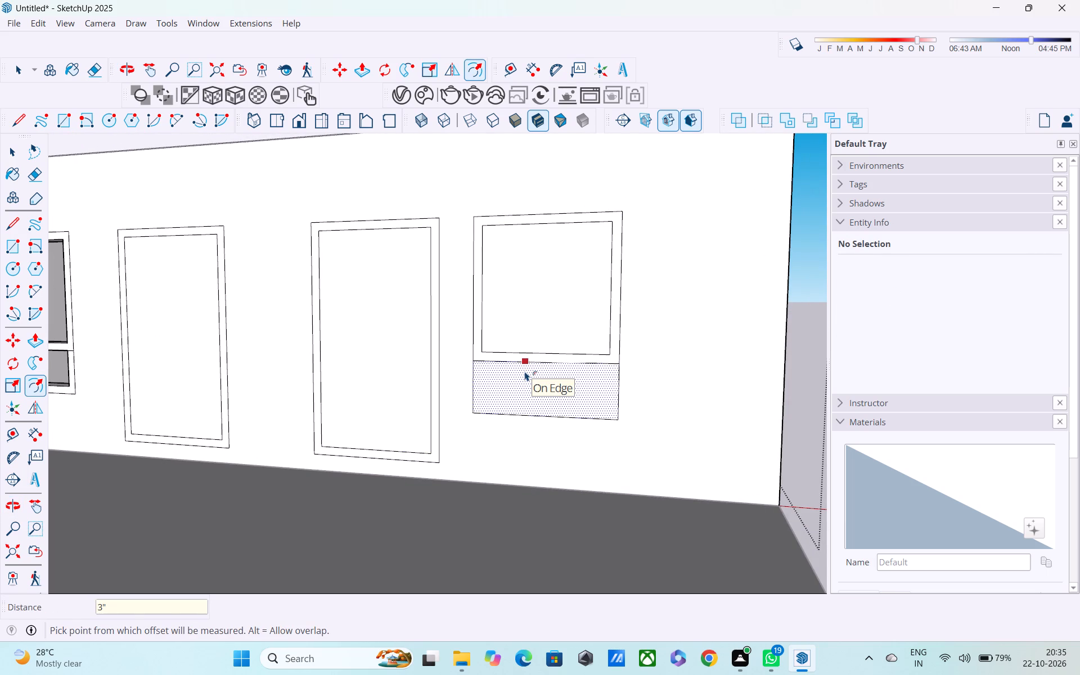
Offset the outline of the far window's lower panel inward by 3".
left_click(525, 371)
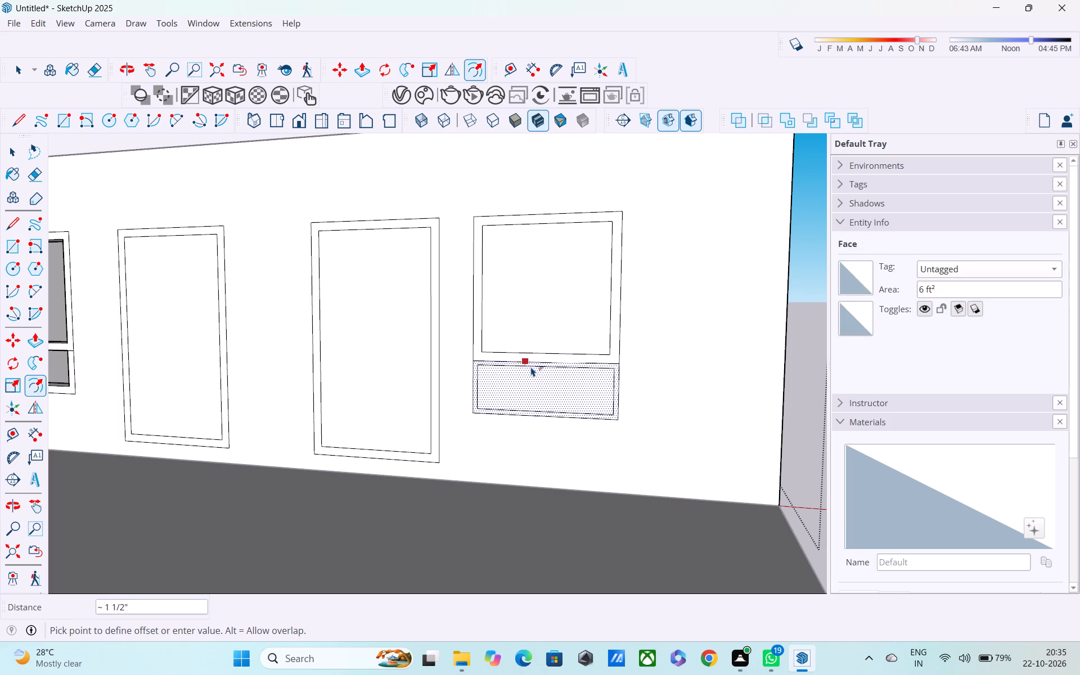
type("3\"")
key("Return")
Draw a vertical centre line 3' 6" long inside the far window's upper panel, from the inner frame's bottom midpoint to its top.
scroll(532, 367, "up", 1)
middle_click_drag(533, 375, 534, 464)
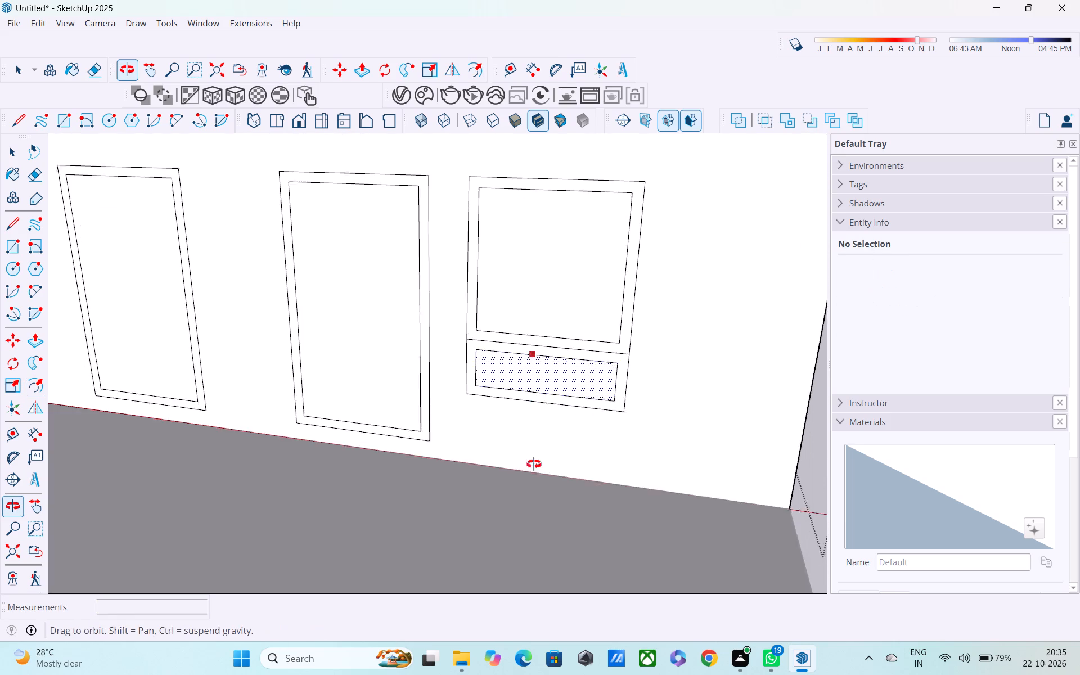
middle_click_drag(534, 464, 533, 475)
key("l")
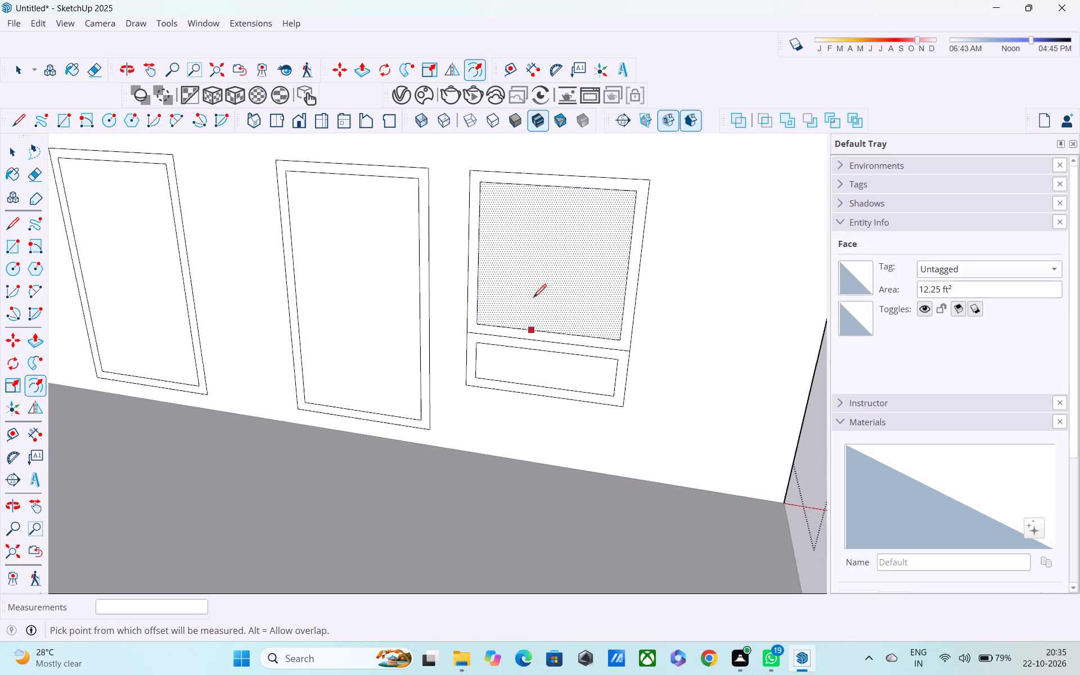
left_click(548, 335)
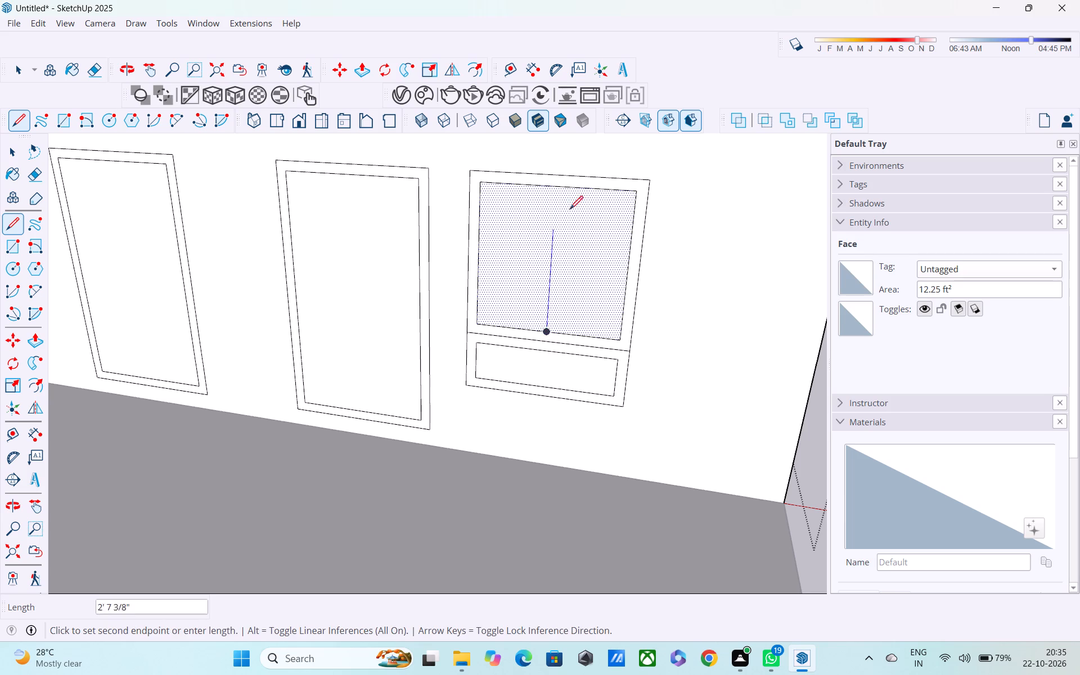
left_click(559, 186)
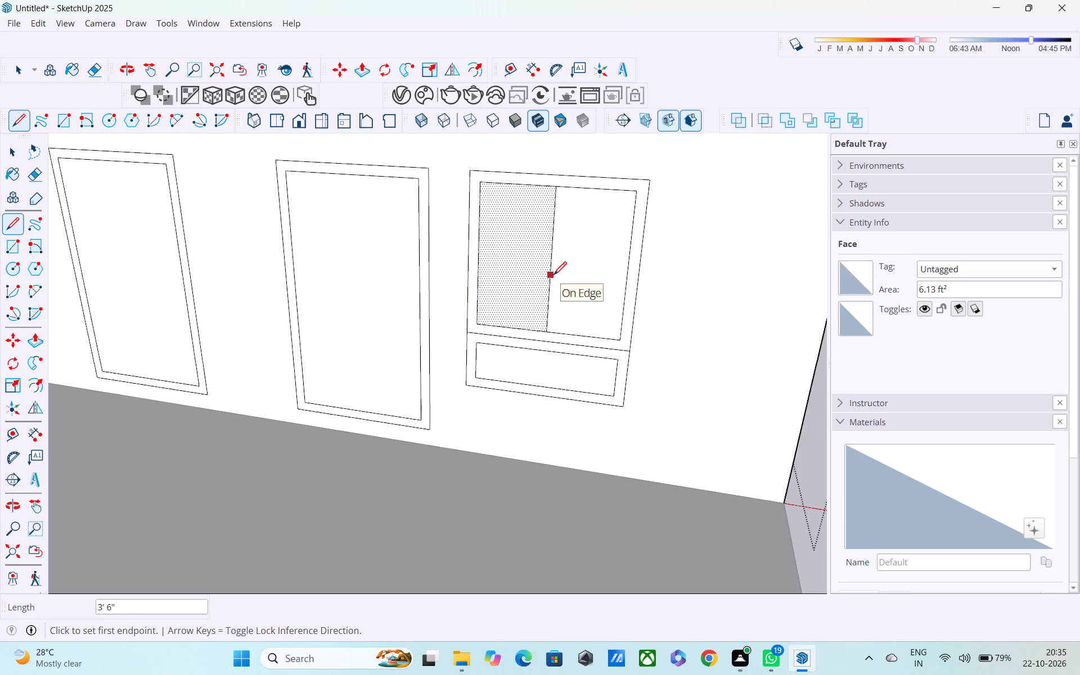
Copy the upper panel's vertical centre line 1.5" towards the building's corner.
key("m")
key("space")
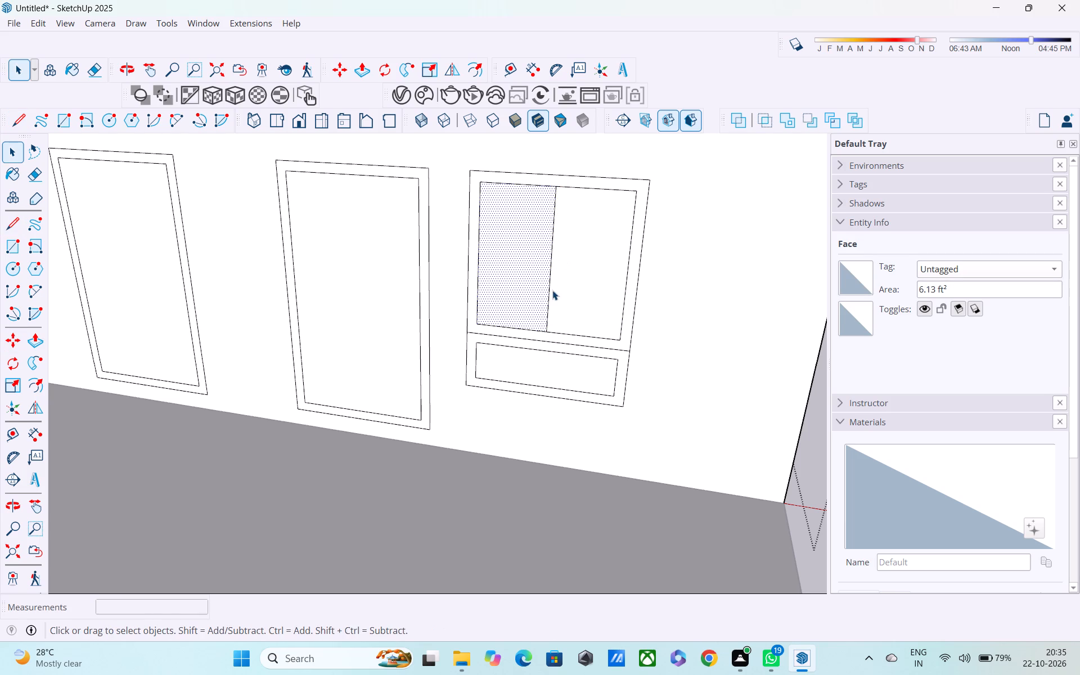
left_click(550, 282)
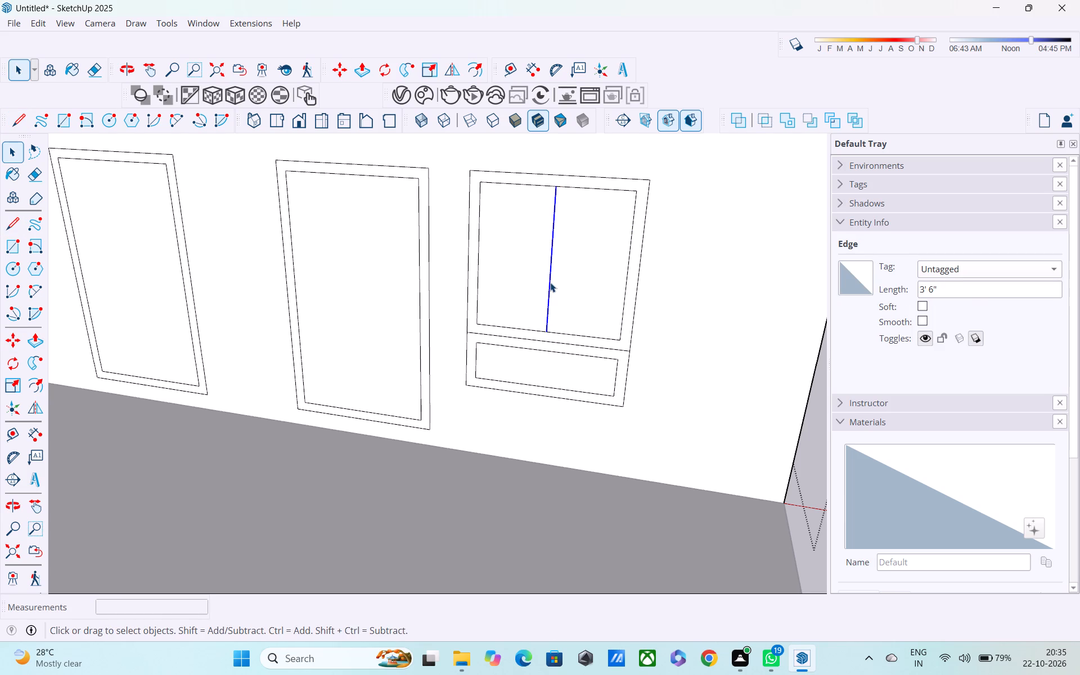
key("m")
left_click(547, 328)
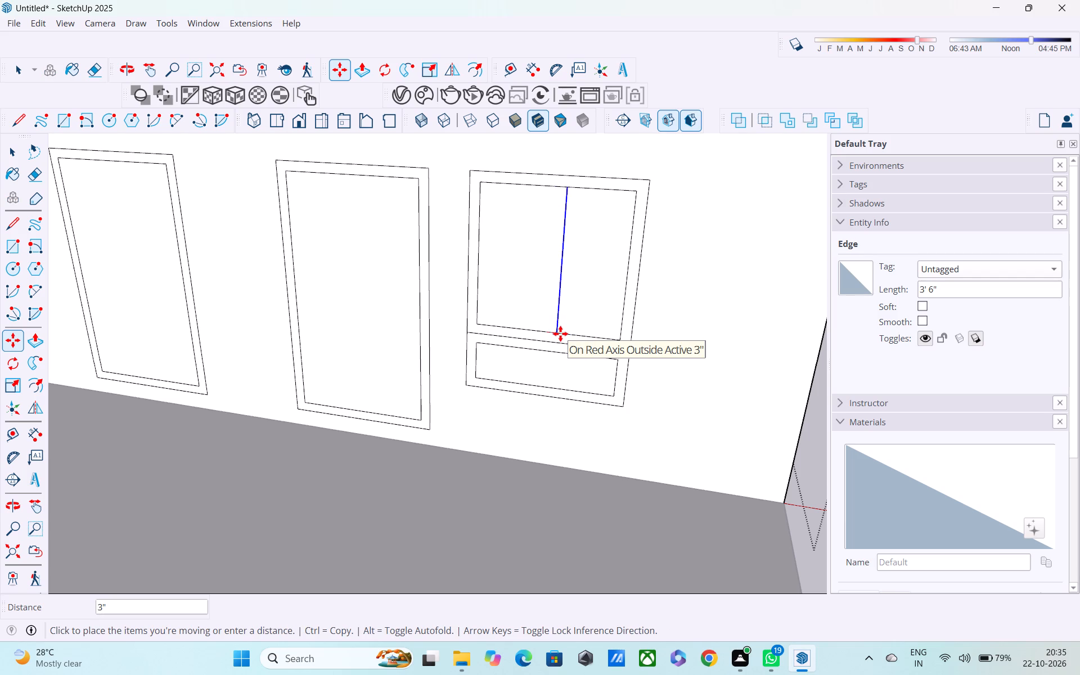
key("1")
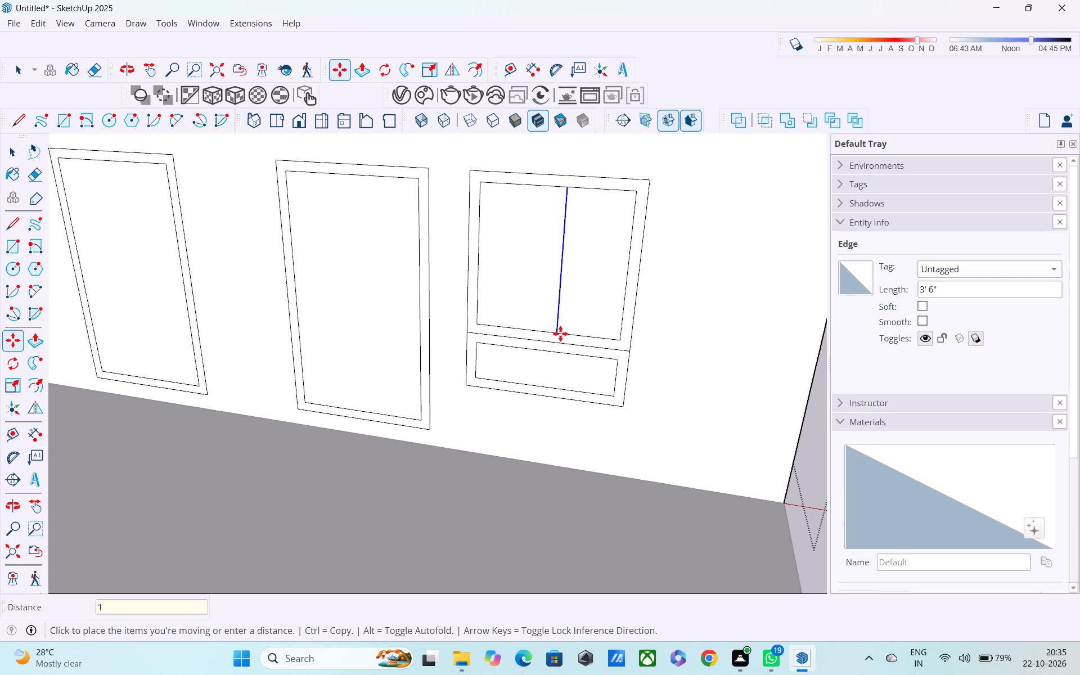
key("BackSpace")
type("1.5\"")
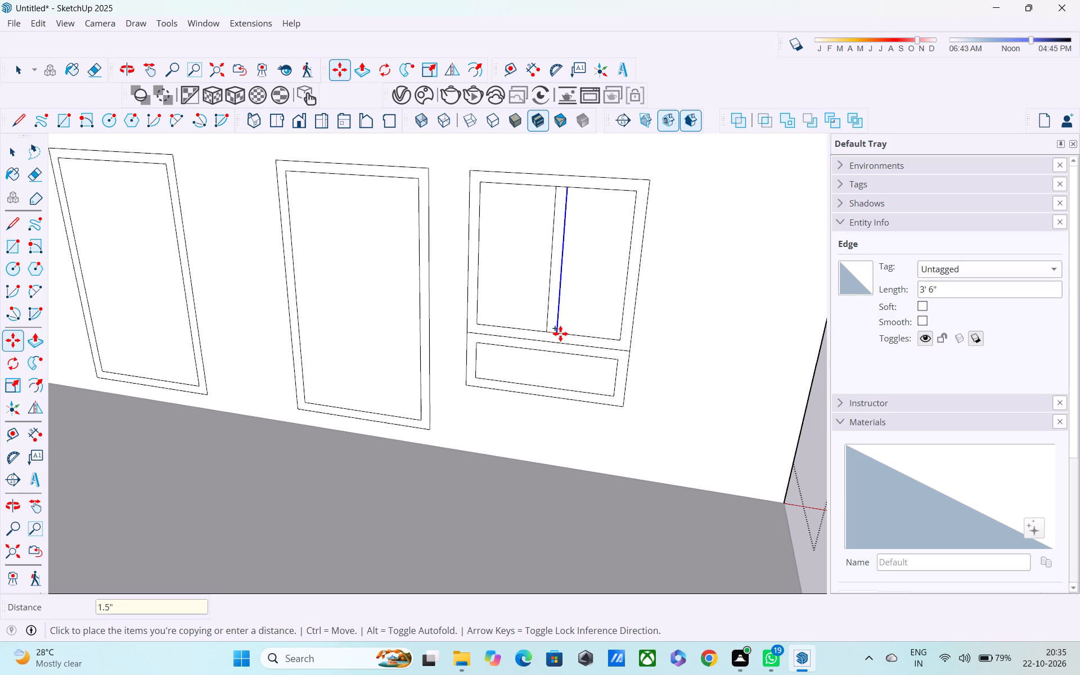
key("Return")
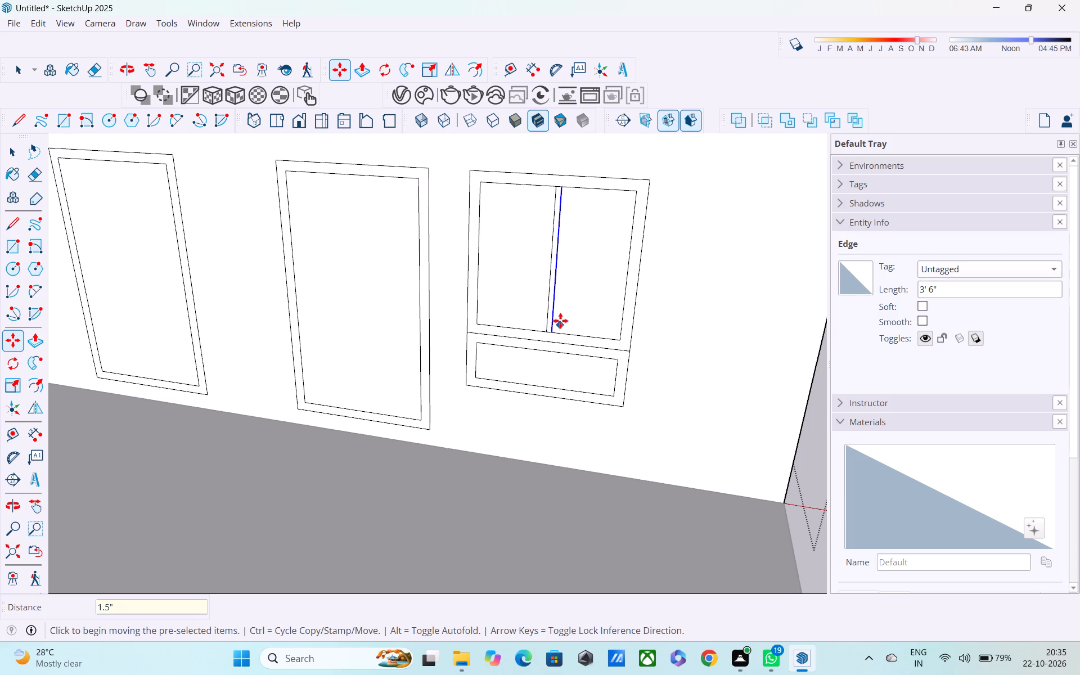
Copy the offset vertical line 3" back towards the doors to form the mullion's other edge.
key("space")
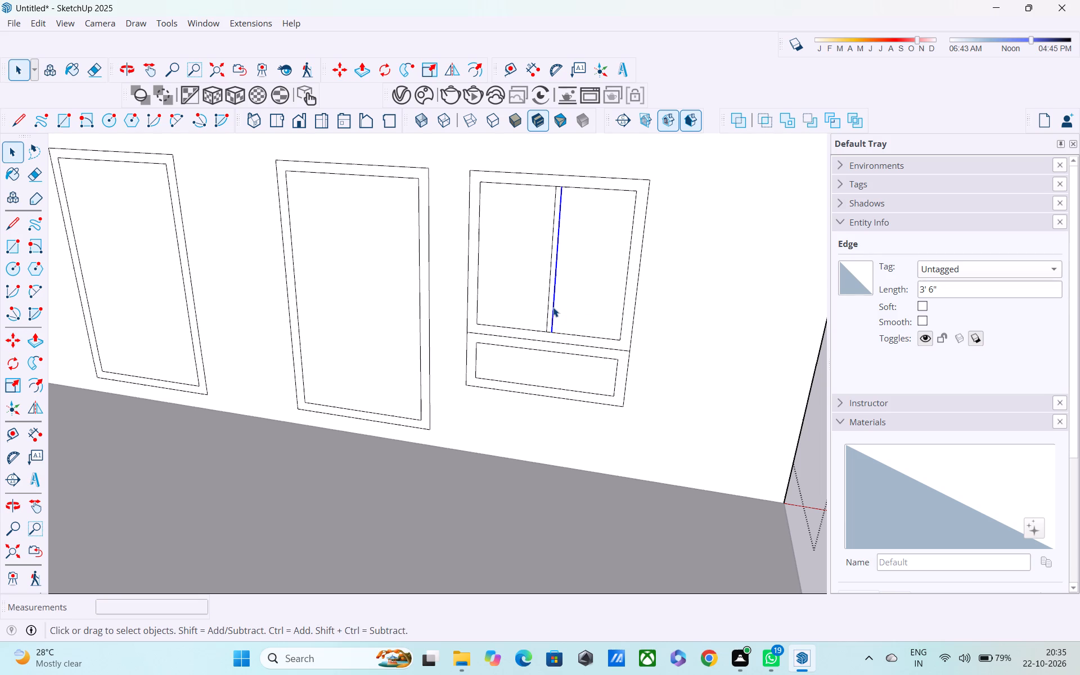
left_click(554, 306)
key("m")
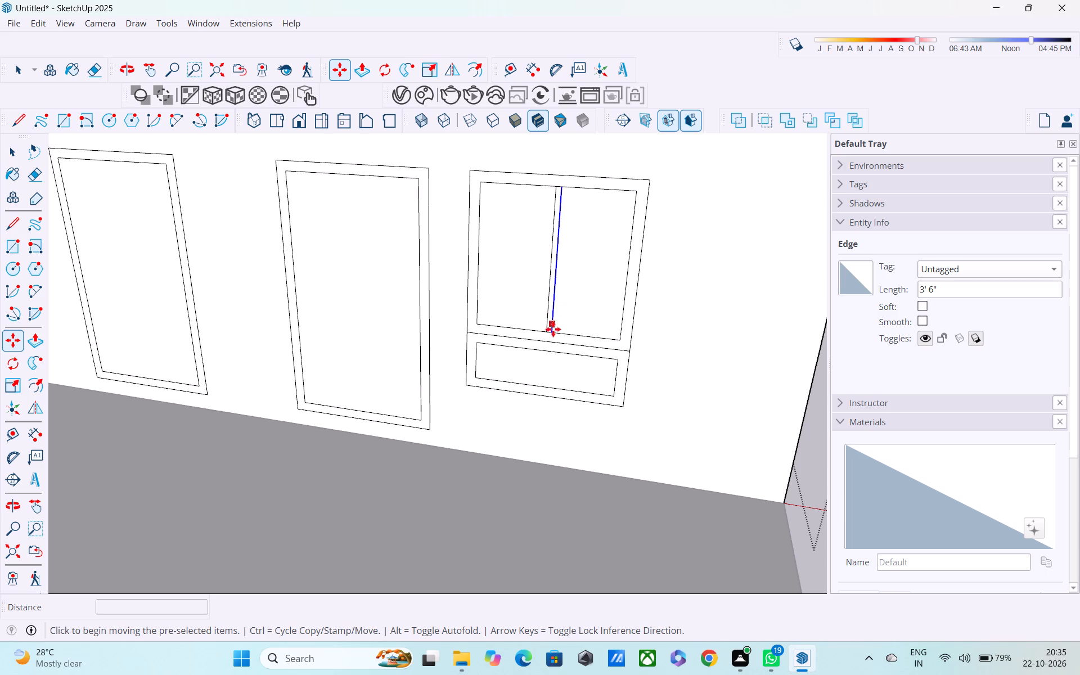
left_click(551, 333)
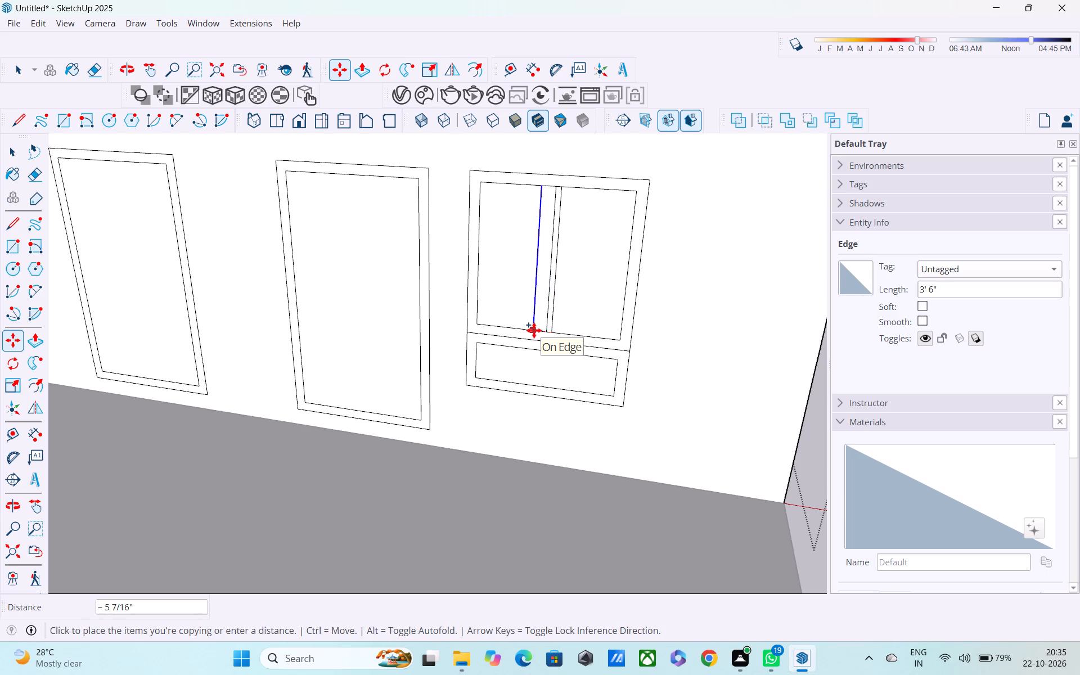
type("3\"")
key("Return")
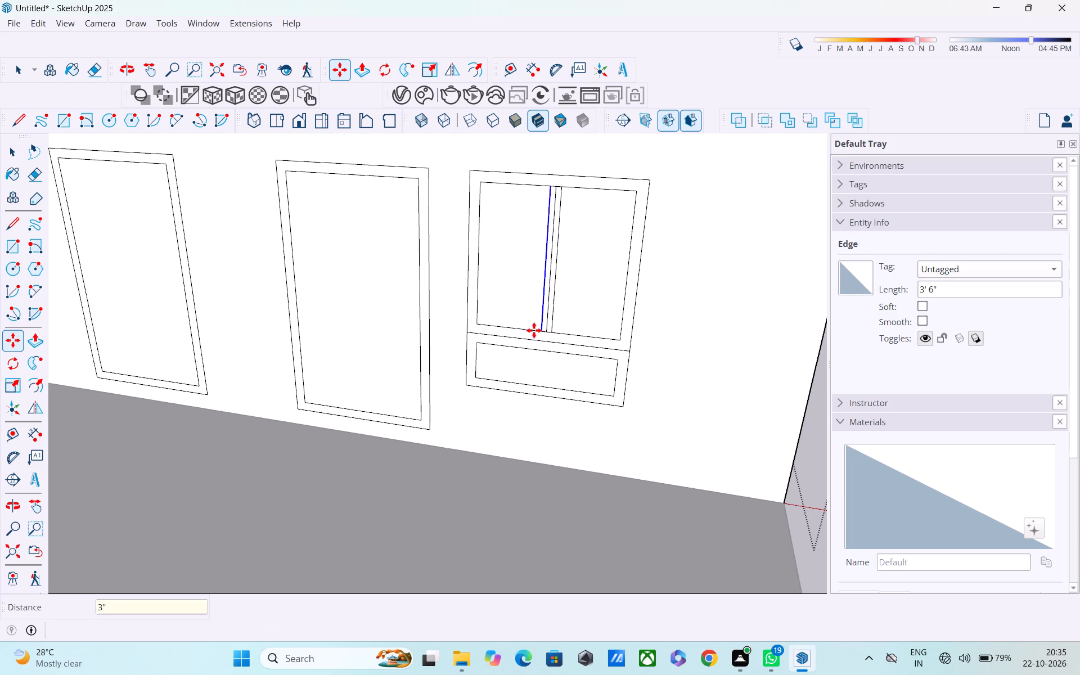
Delete the original centre line between the two mullion edges of the far window.
key("space")
scroll(546, 268, "up", 2)
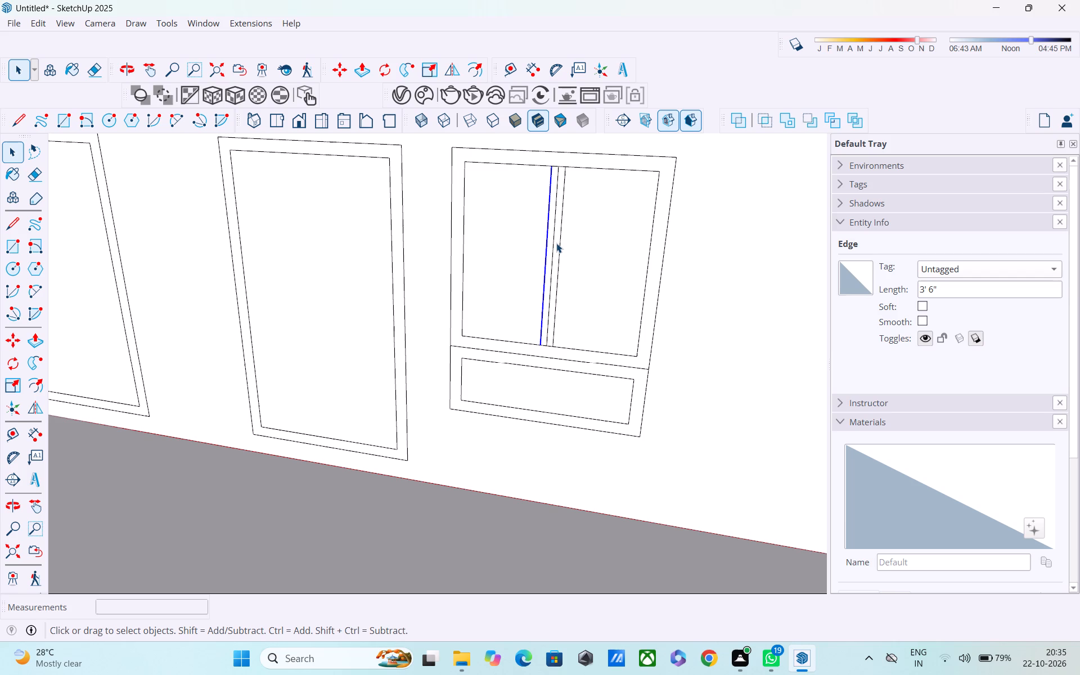
left_click(556, 243)
left_click(556, 242)
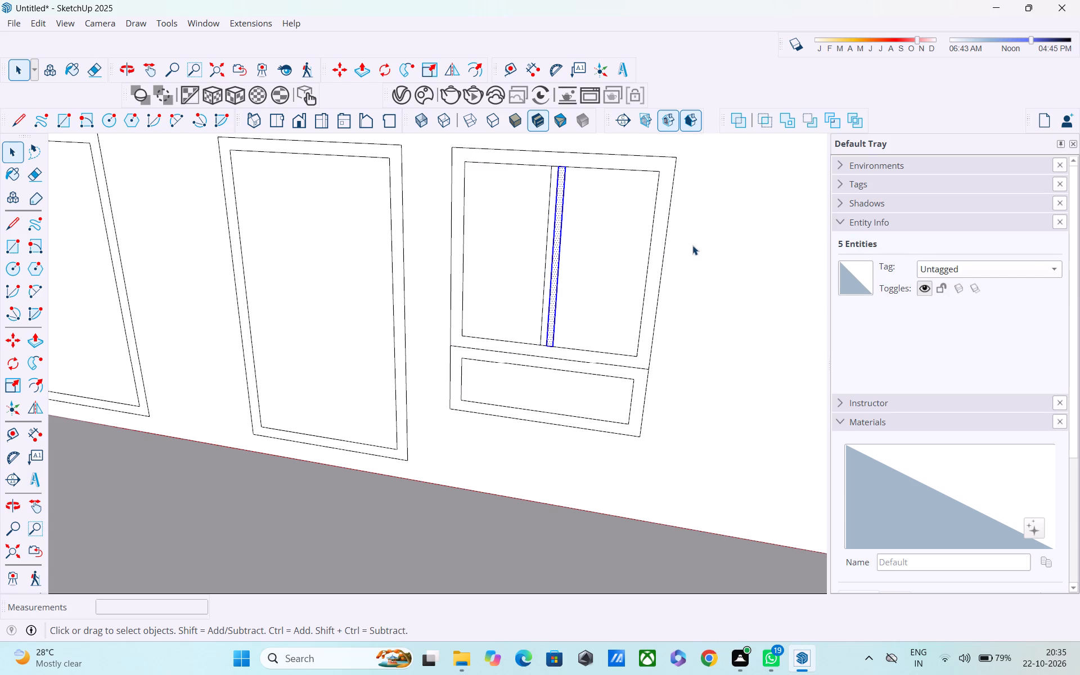
left_click(693, 245)
left_click(736, 251)
scroll(665, 268, "down", 3)
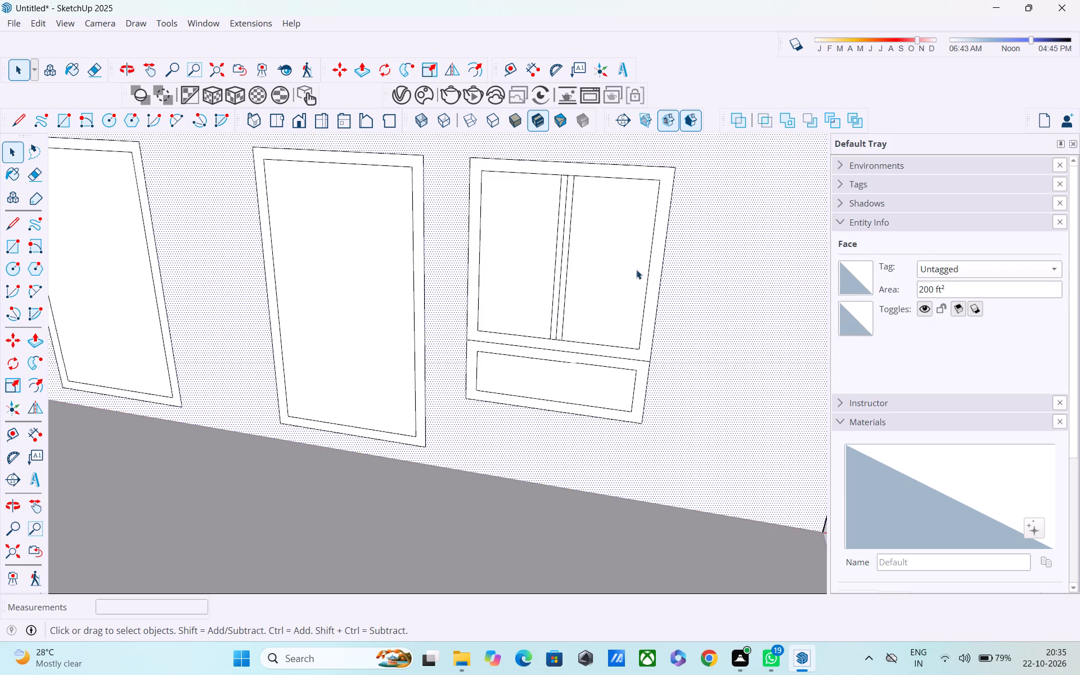
scroll(502, 275, "down", 9)
left_click(767, 290)
scroll(536, 282, "up", 3)
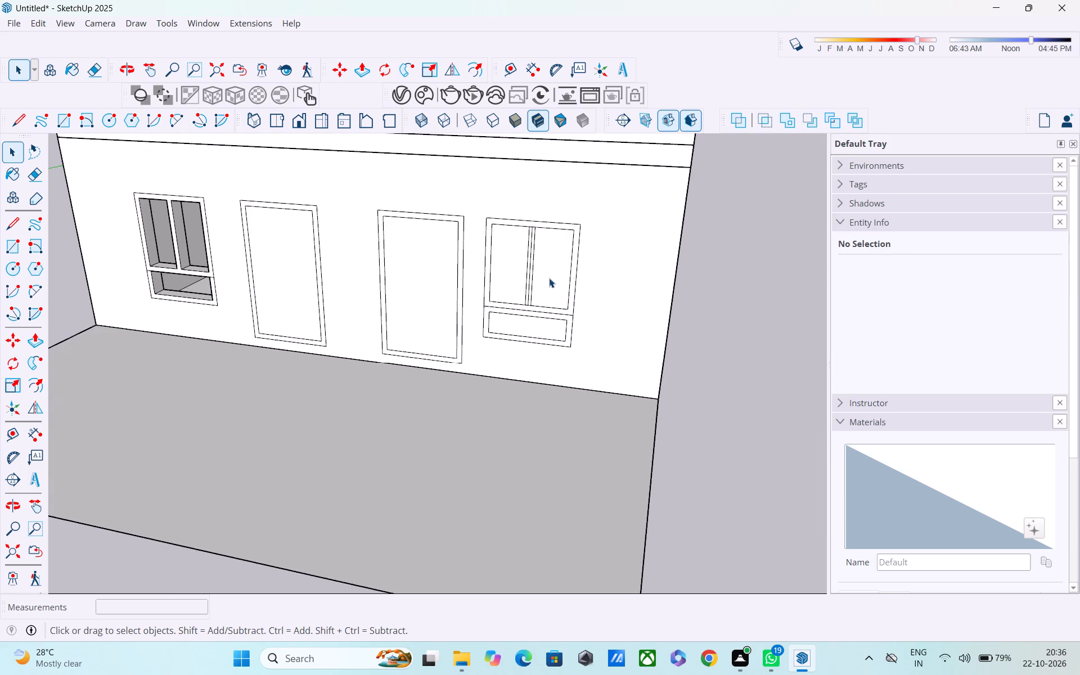
double_click(592, 273)
scroll(536, 271, "up", 9)
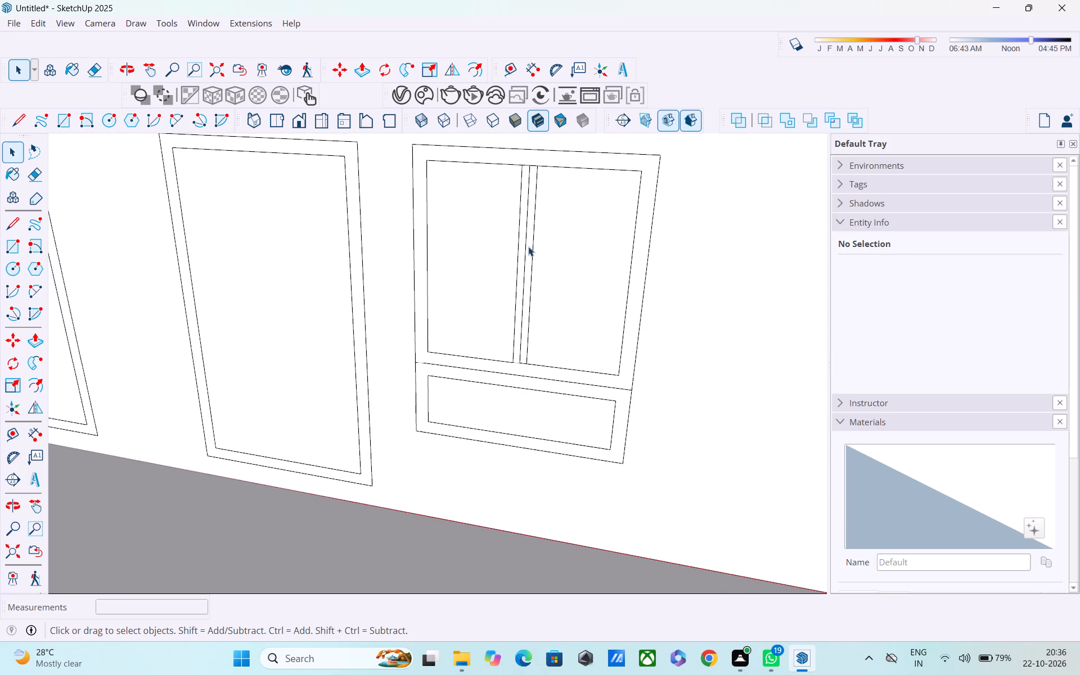
left_click(528, 235)
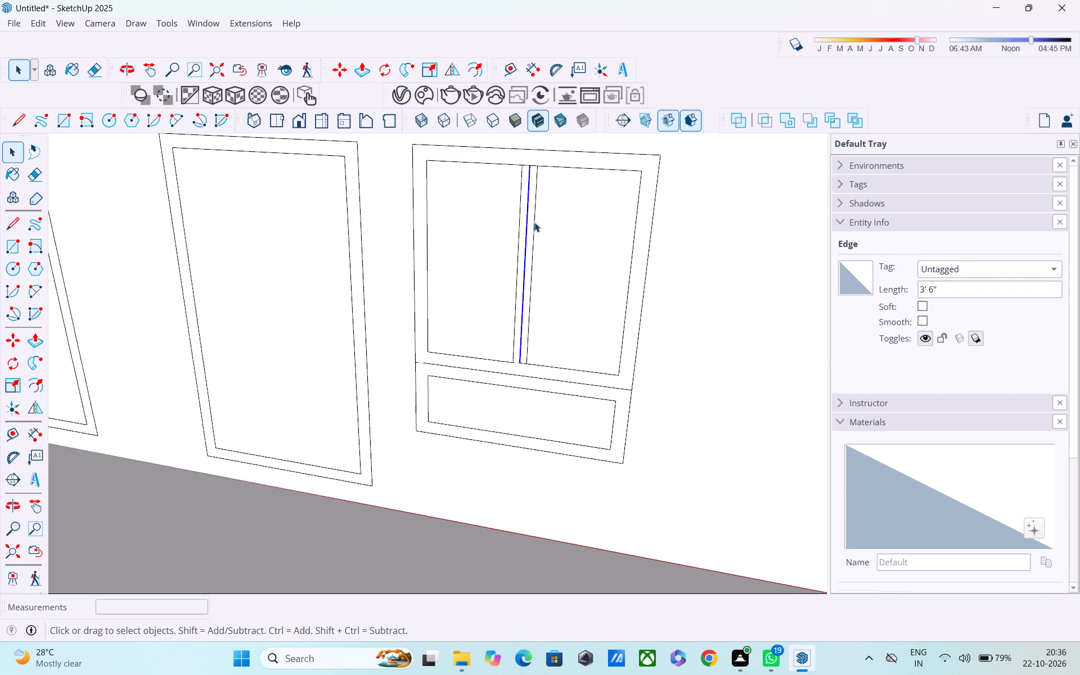
key("Delete")
Extend both side edges of the lower panel's inner outline up to the line dividing it from the upper panel.
scroll(522, 323, "down", 2)
middle_click_drag(517, 352, 519, 304)
scroll(426, 424, "up", 4)
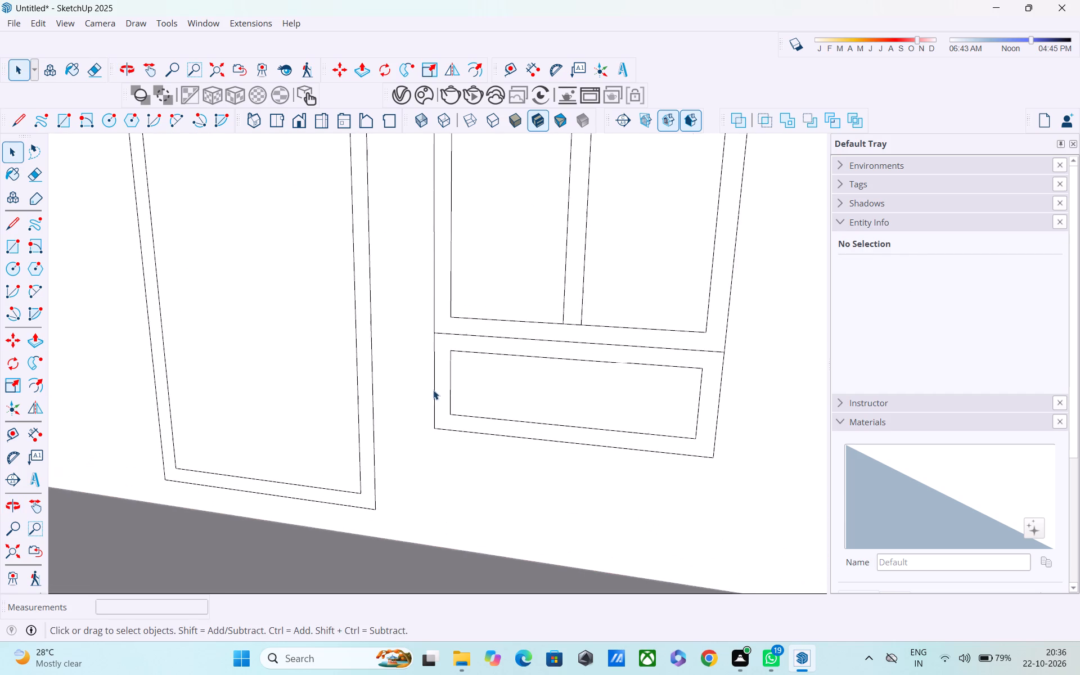
middle_click_drag(434, 385, 441, 354)
key("l")
scroll(454, 364, "up", 3)
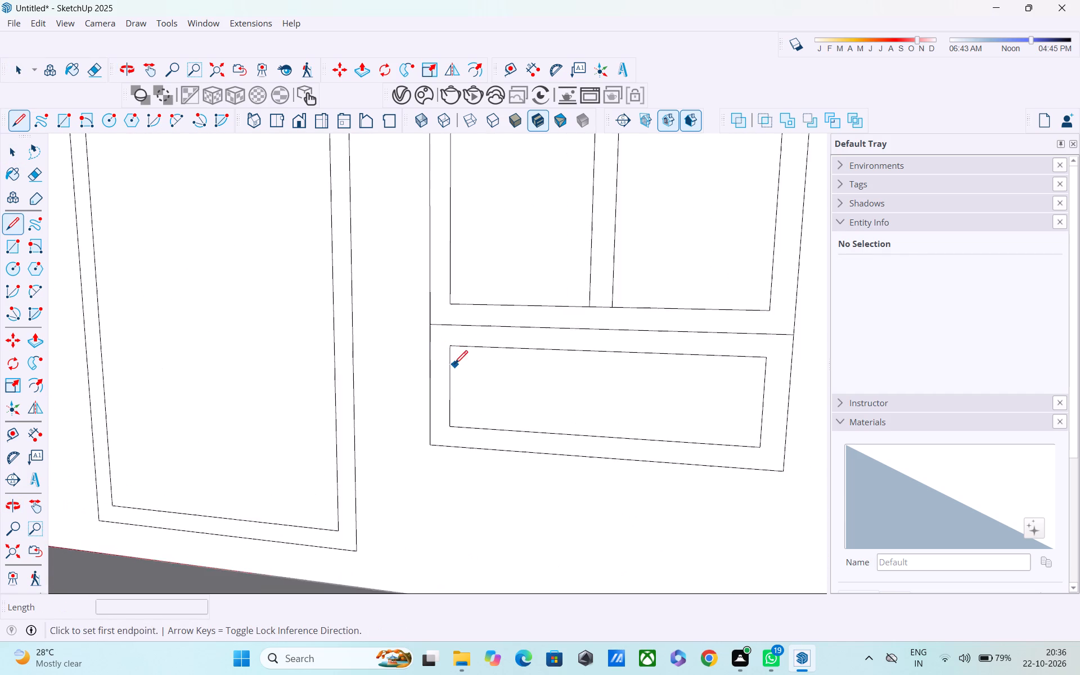
scroll(454, 365, "up", 1)
left_click(452, 346)
left_click(449, 319)
scroll(461, 330, "down", 4)
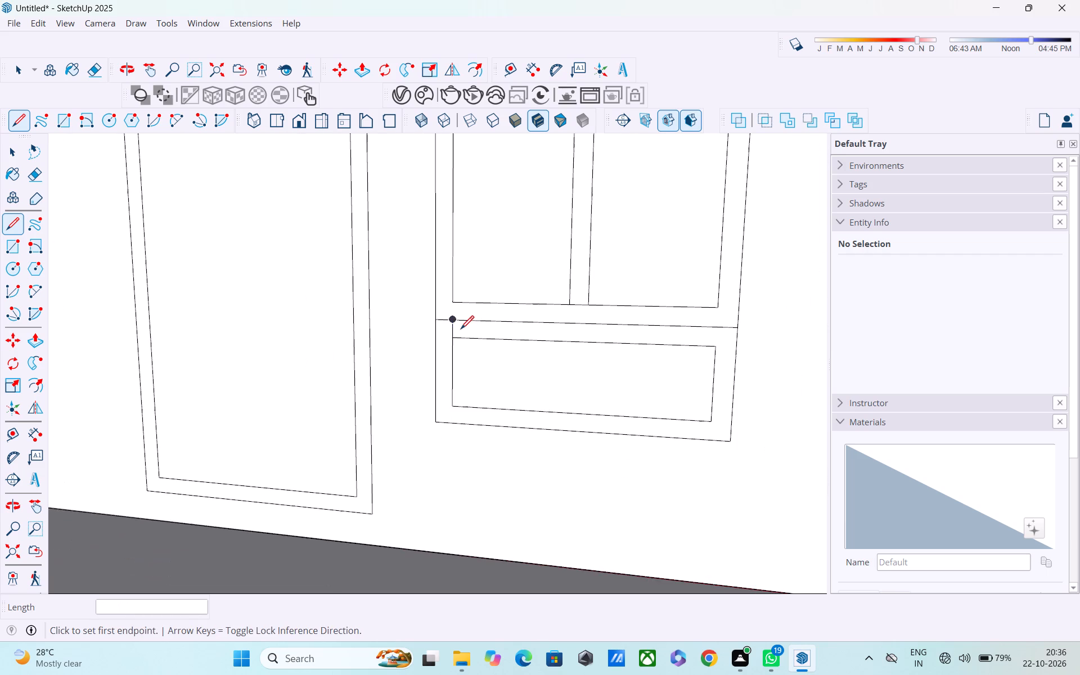
middle_click_drag(461, 330, 254, 345, "shift")
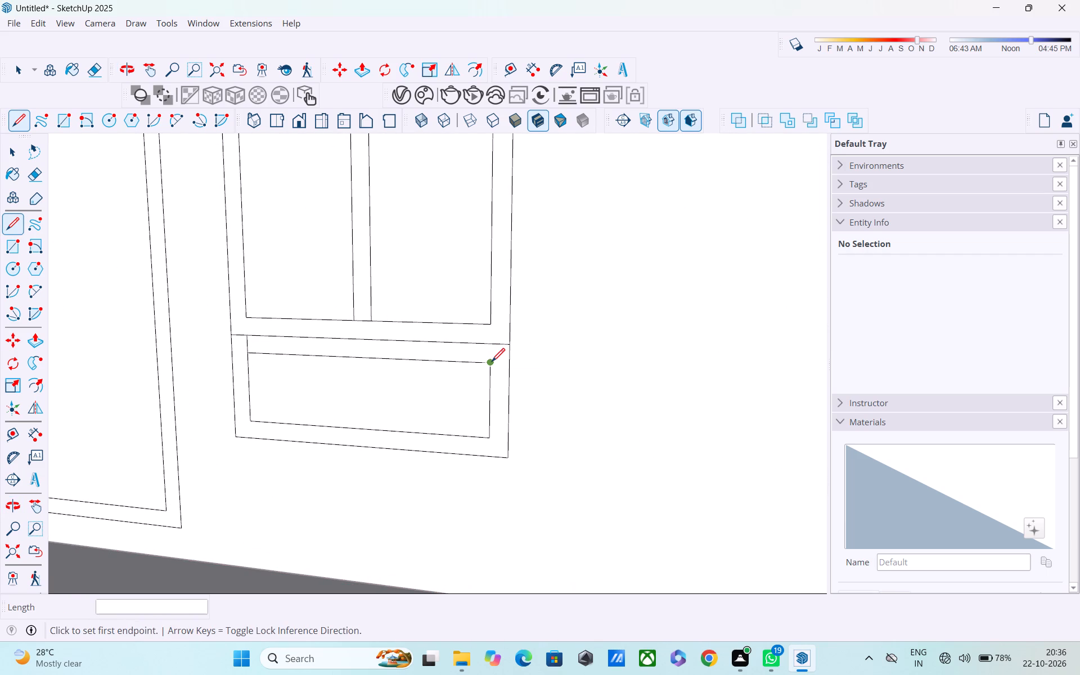
left_click(492, 363)
left_click(492, 344)
key("space")
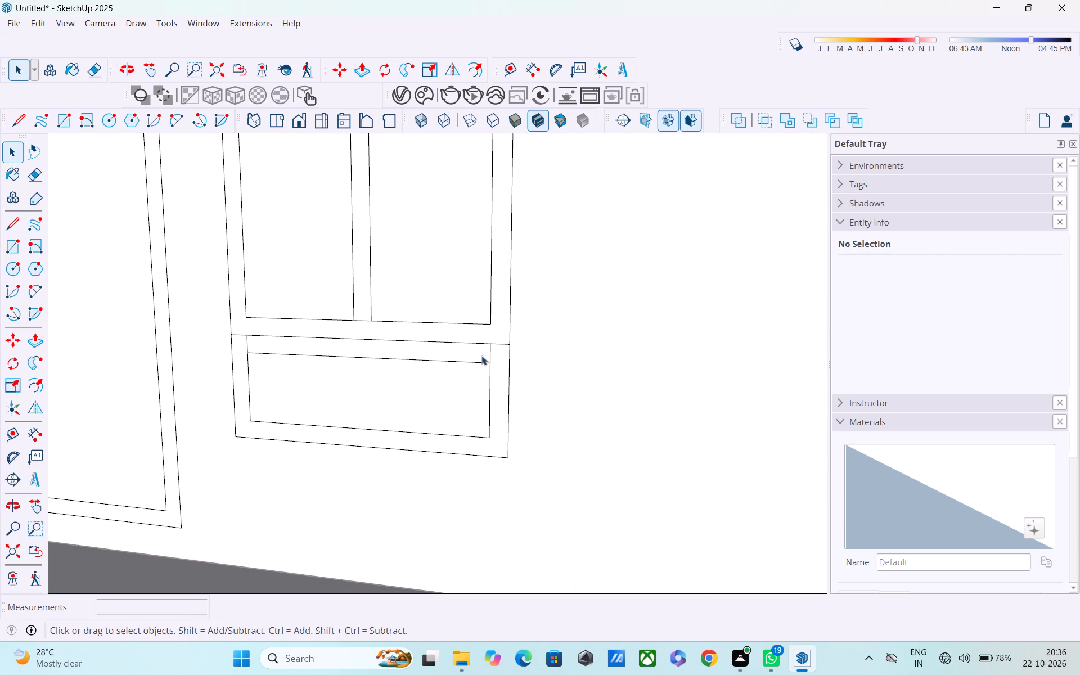
Erase the top edge of the lower panel's inner outline.
key("e")
left_click_drag(461, 354, 451, 372)
Push the upper pane nearer the doors 9" through the wall to open it.
middle_click_drag(359, 390, 372, 366)
scroll(355, 361, "down", 3)
middle_click_drag(349, 364, 357, 332)
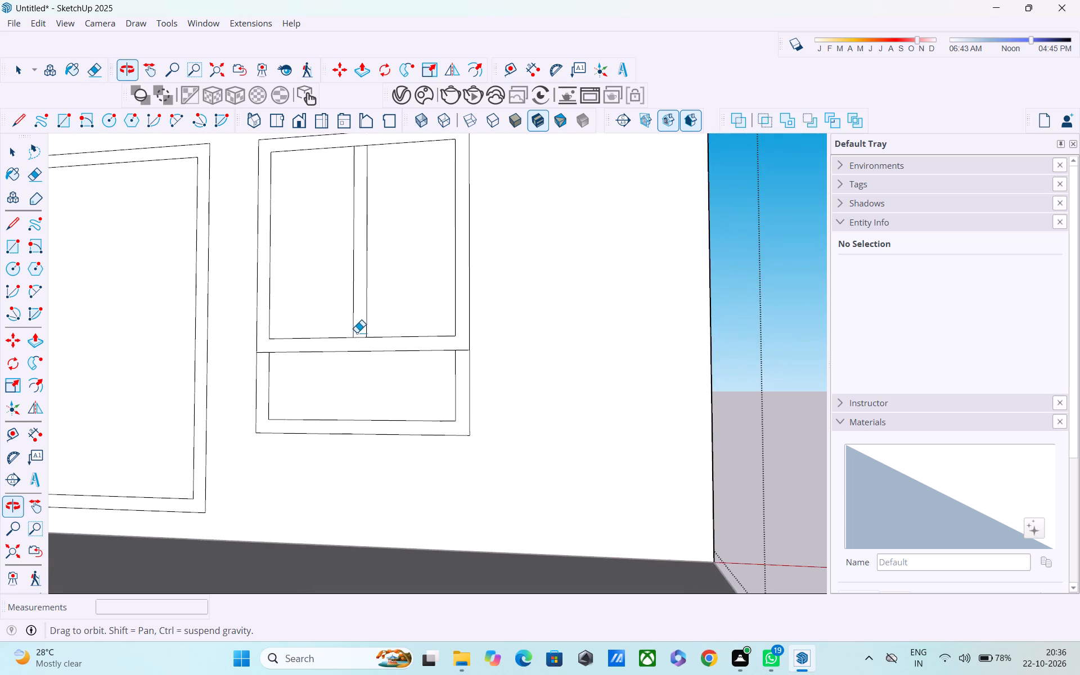
scroll(362, 387, "up", 2)
scroll(362, 390, "down", 4)
middle_click_drag(363, 393, 267, 447)
key("space")
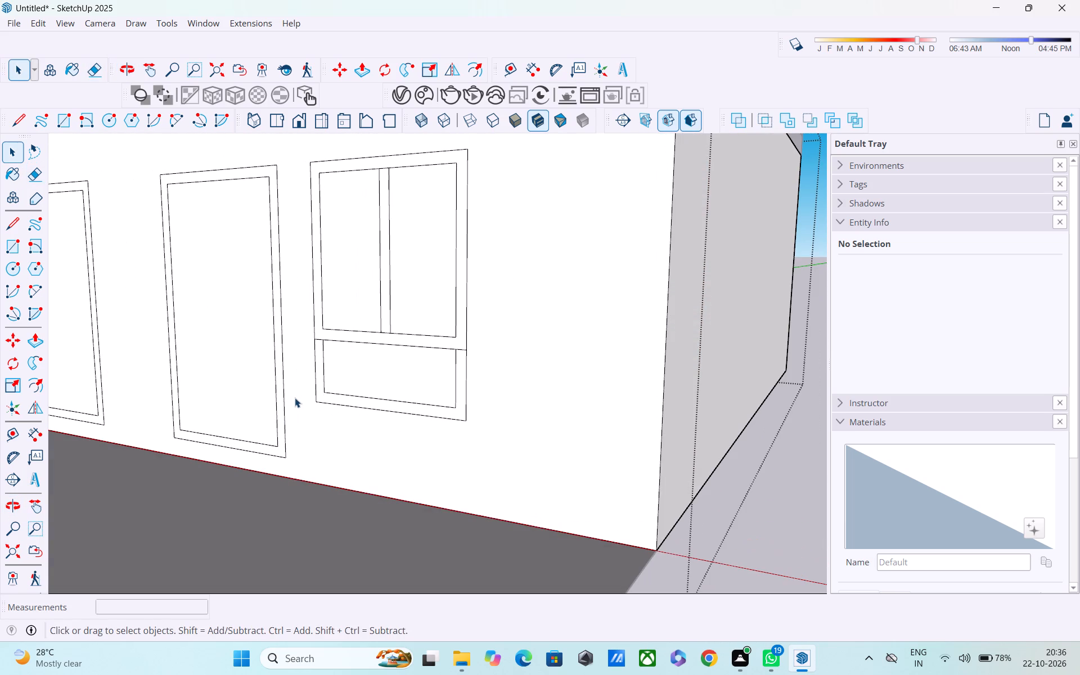
key("p")
left_click(362, 308)
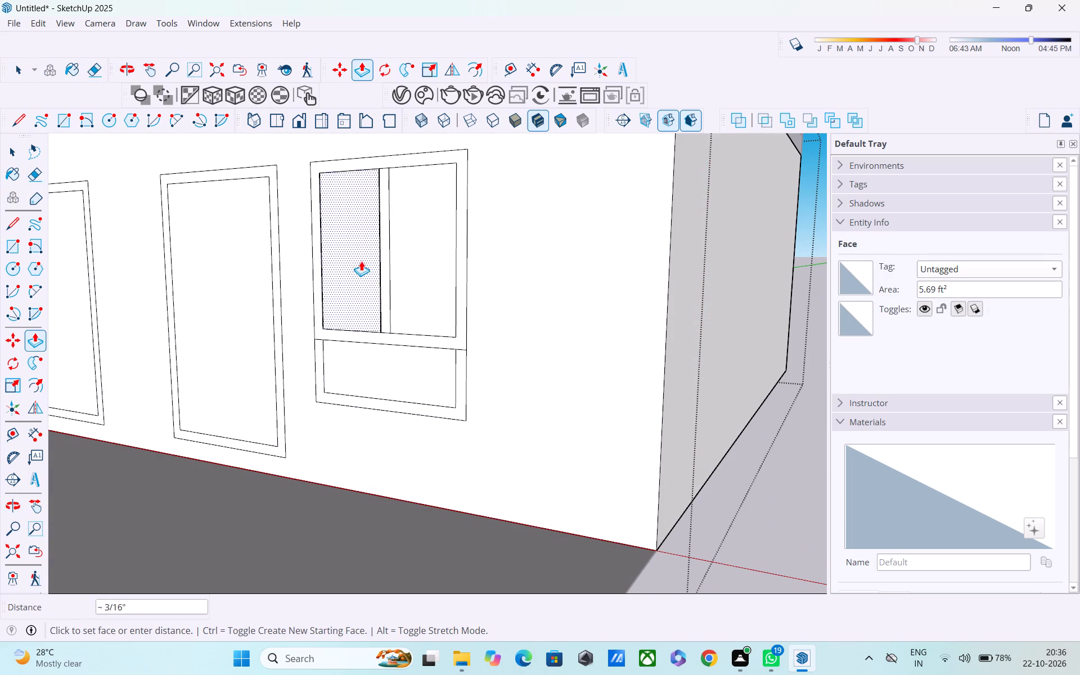
middle_click_drag(361, 262, 499, 274)
left_click(287, 264)
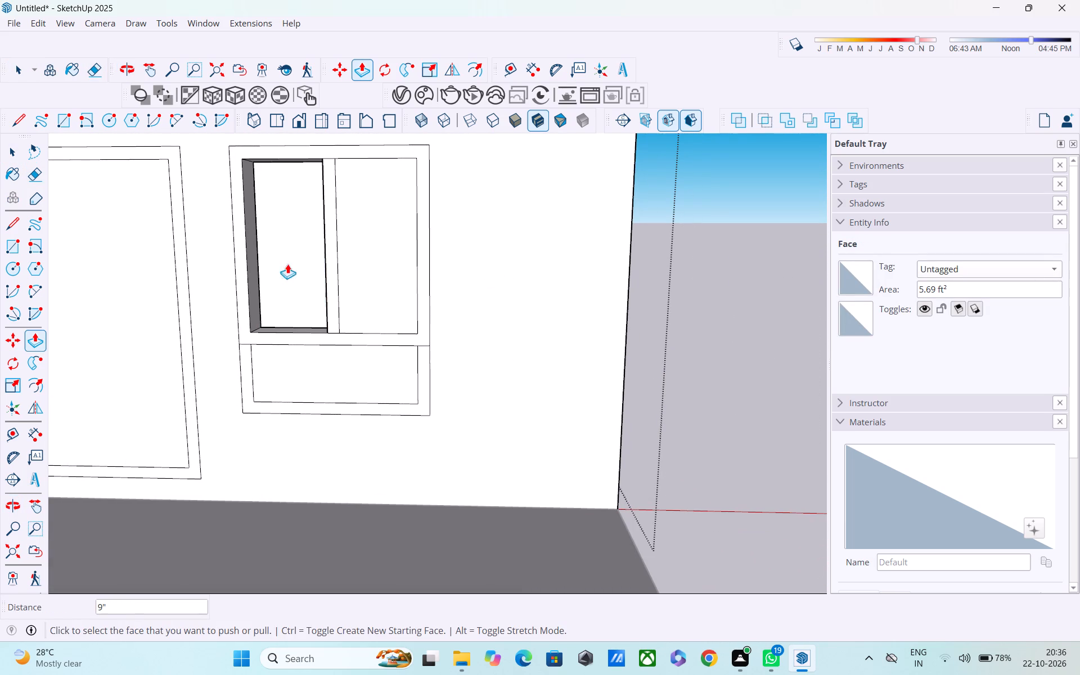
Push the upper pane nearer the building's corner through the wall in two pushes, about 4 7/16" and about 4 9/16".
middle_click_drag(388, 289, 389, 317)
left_click(386, 295)
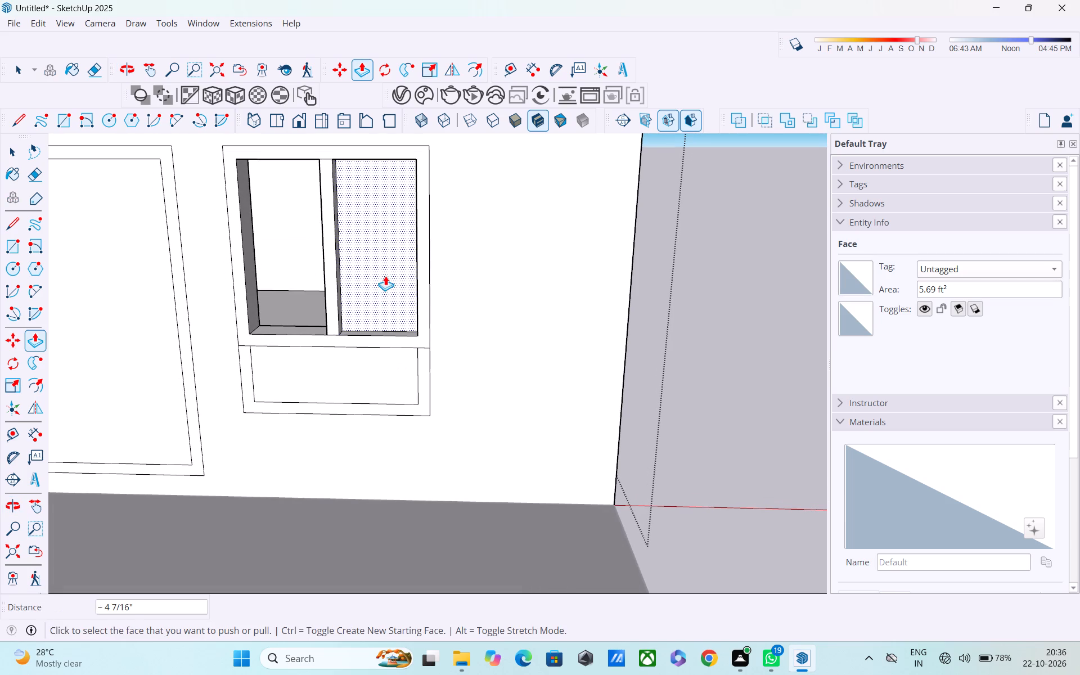
middle_click_drag(381, 240, 346, 229)
left_click_drag(373, 260, 373, 259)
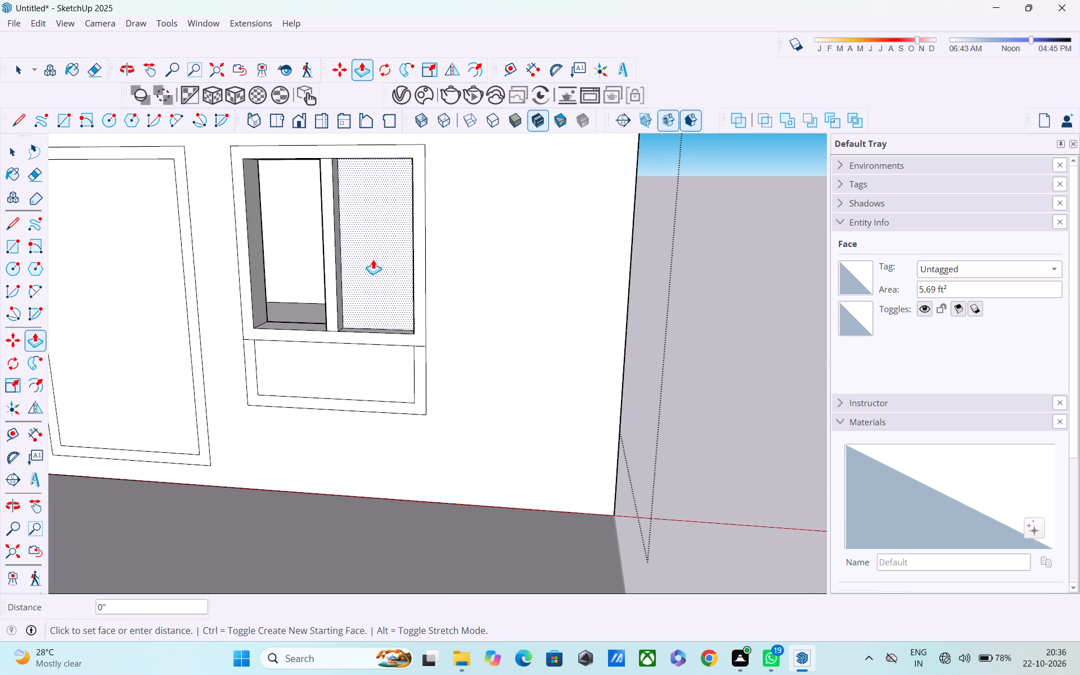
left_click_drag(373, 259, 374, 236)
Push the lower panel of the window nearest the building's corner through the wall to open it.
scroll(371, 336, "down", 1)
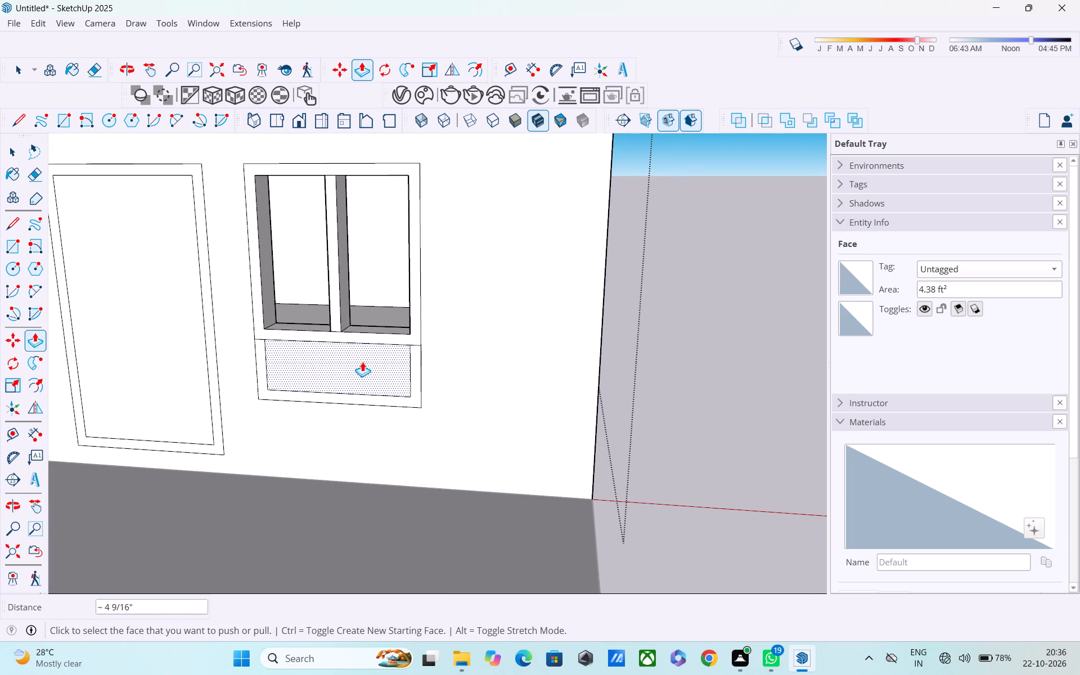
left_click(362, 362)
middle_click_drag(361, 362, 425, 299)
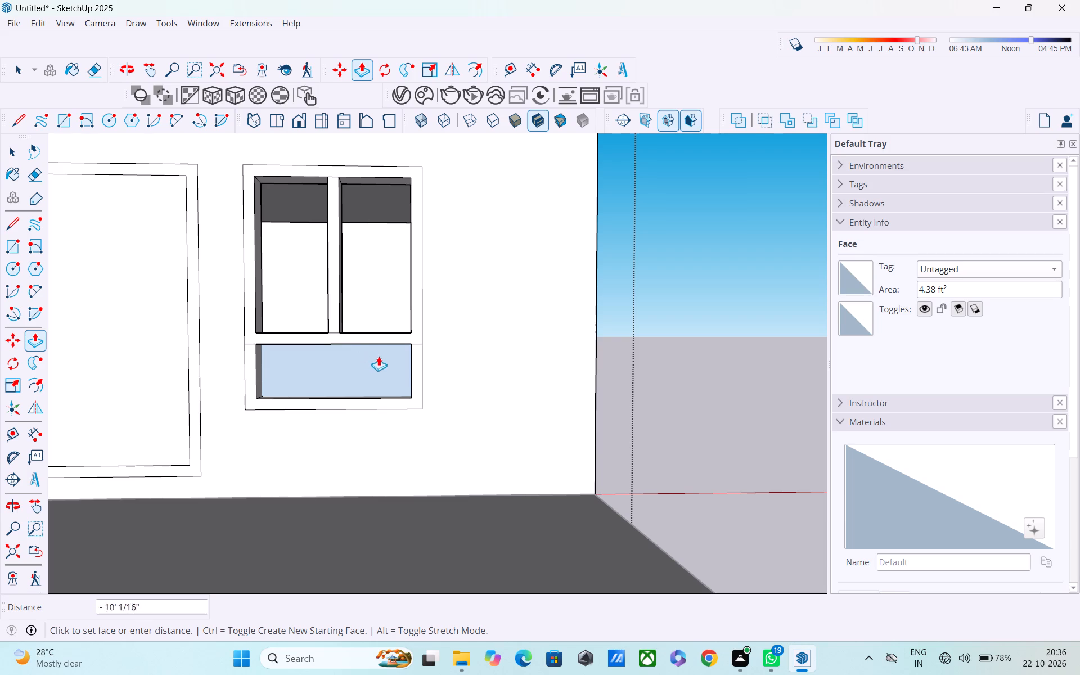
left_click(382, 363)
Push the inner face of the door beside that window through the wall, about 8 15/16" and a final 1/16".
middle_click_drag(382, 365, 336, 391)
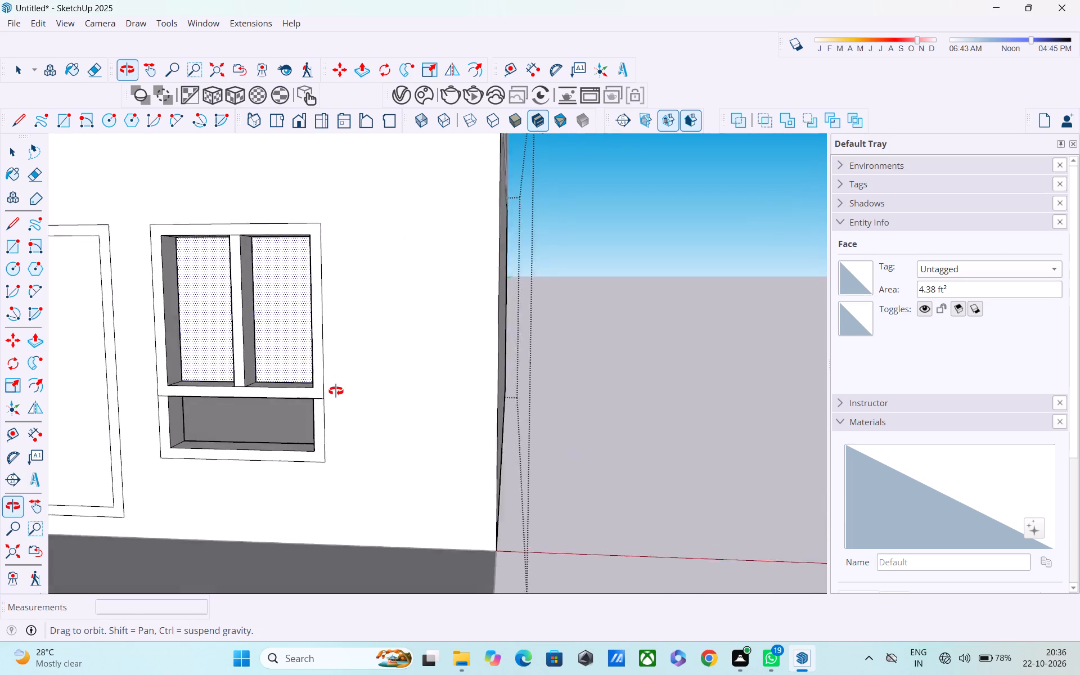
middle_click_drag(336, 391, 439, 363)
scroll(439, 363, "down", 4)
left_click(334, 373)
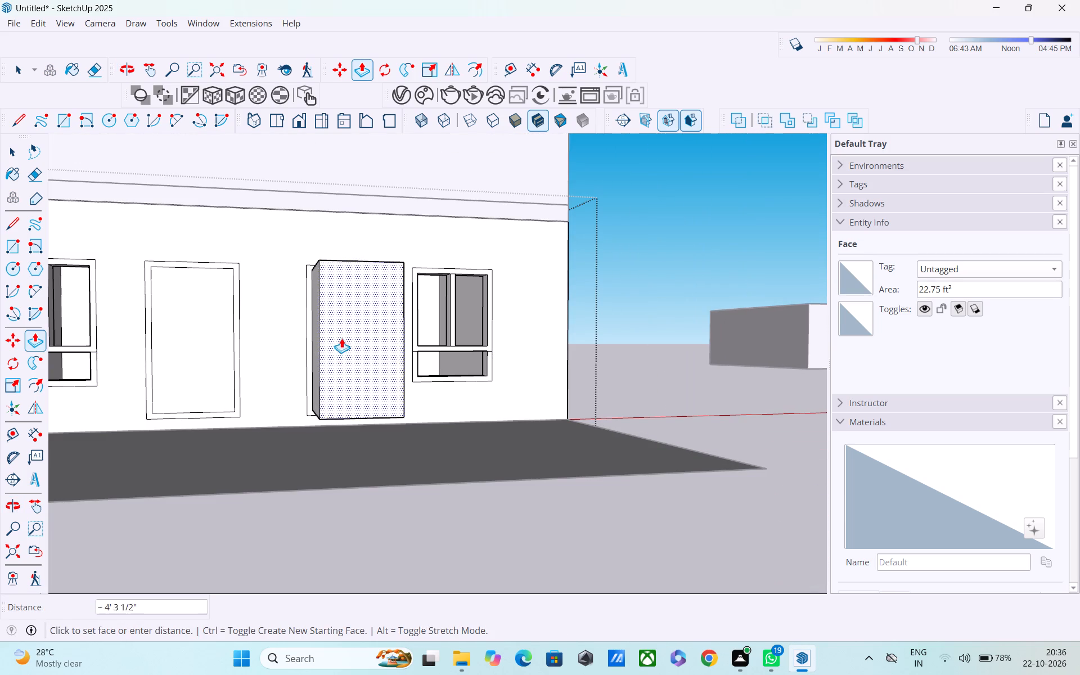
key("Escape")
middle_click_drag(364, 362, 273, 402)
left_click_drag(280, 395, 282, 389)
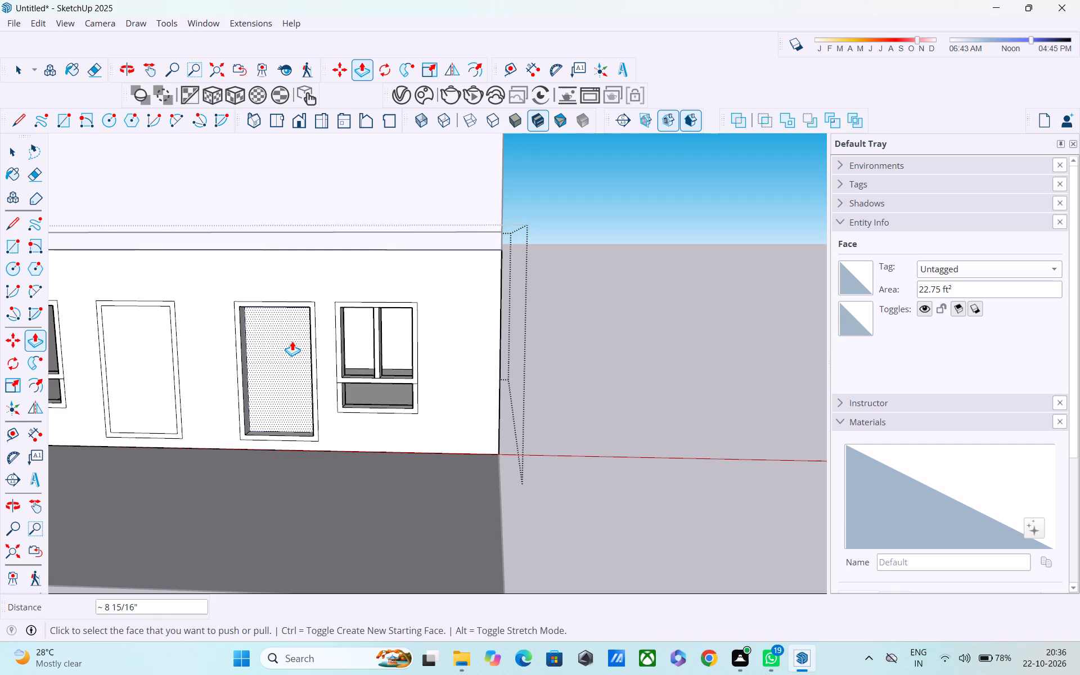
middle_click_drag(292, 341, 247, 309)
left_click_drag(242, 353, 250, 336)
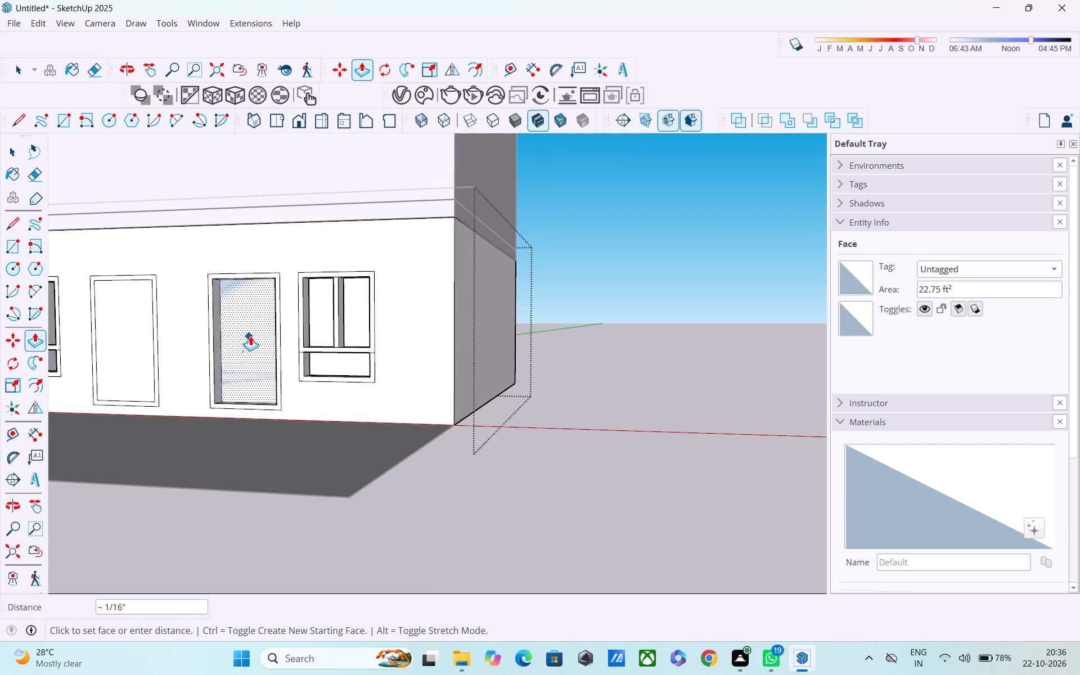
left_click_drag(250, 336, 251, 335)
Push the other door's inner face through the wall in two pushes, 7/8" and 8 1/8".
left_click_drag(133, 343, 133, 336)
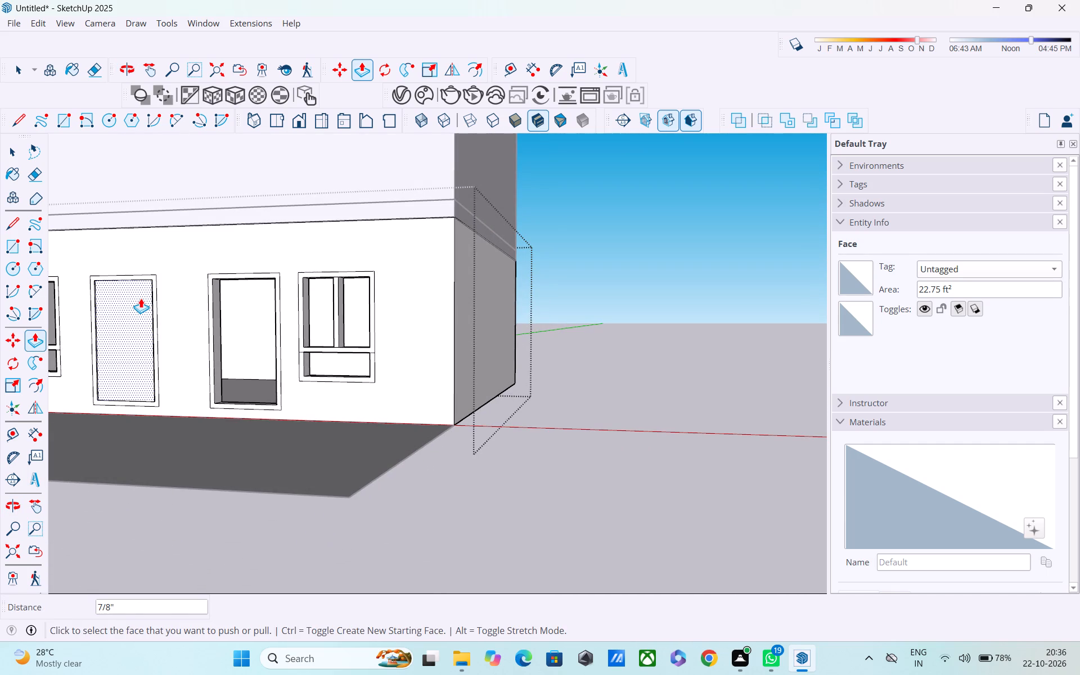
middle_click_drag(141, 296, 185, 322)
left_click_drag(141, 373, 150, 331)
Examine the window and door openings of the front wall from a distance and from both sides.
scroll(150, 331, "down", 5)
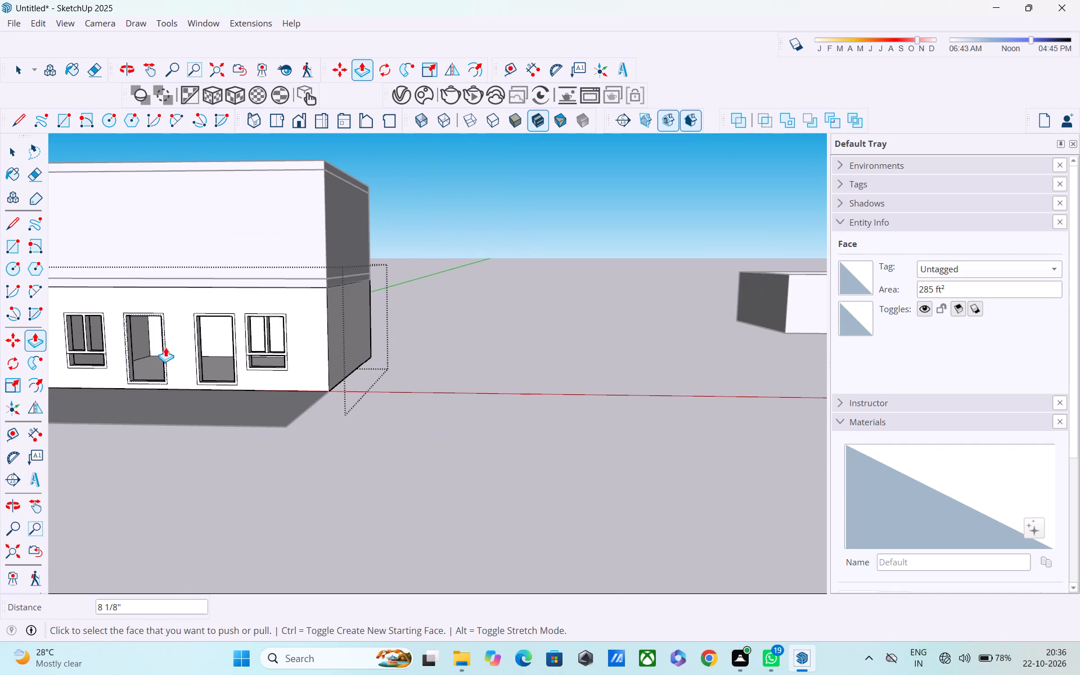
middle_click_drag(165, 347, 375, 354, "shift")
scroll(376, 353, "down", 5)
key("space")
middle_click_drag(561, 354, 476, 343)
scroll(444, 339, "down", 1)
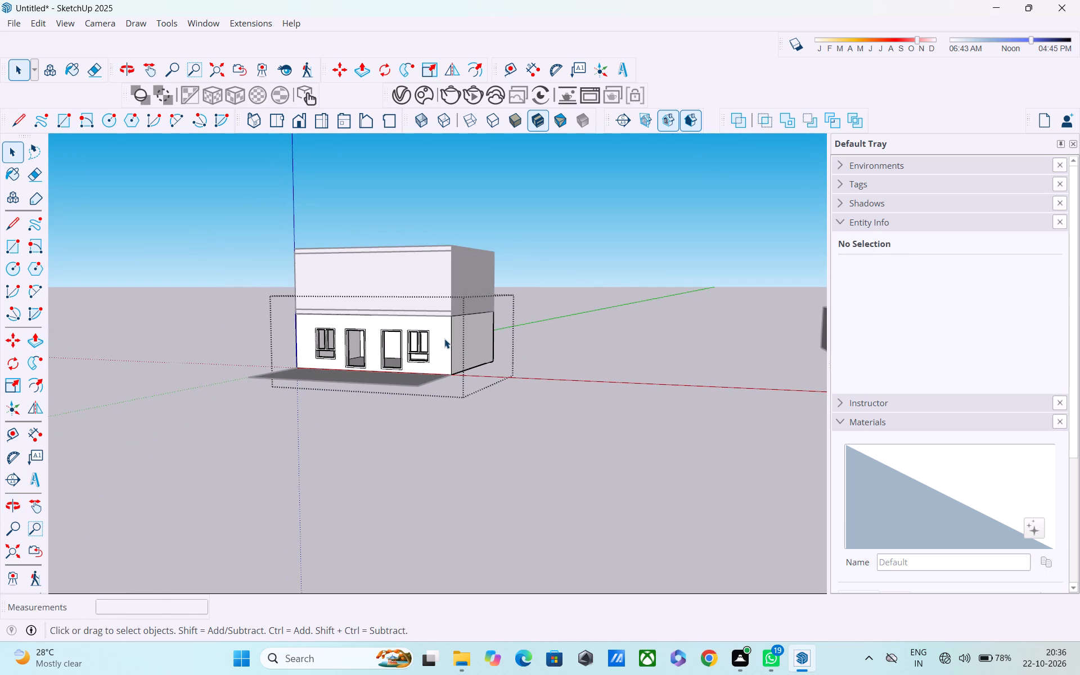
middle_click_drag(442, 339, 534, 340)
scroll(310, 336, "up", 8)
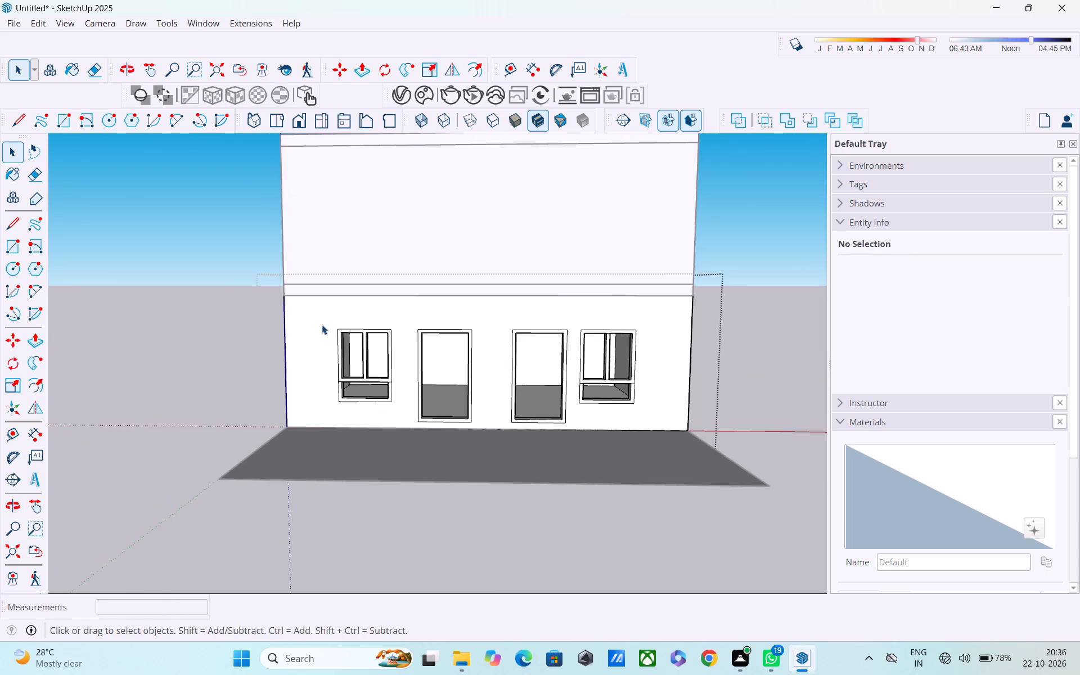
scroll(322, 325, "up", 3)
middle_click_drag(322, 325, 350, 305)
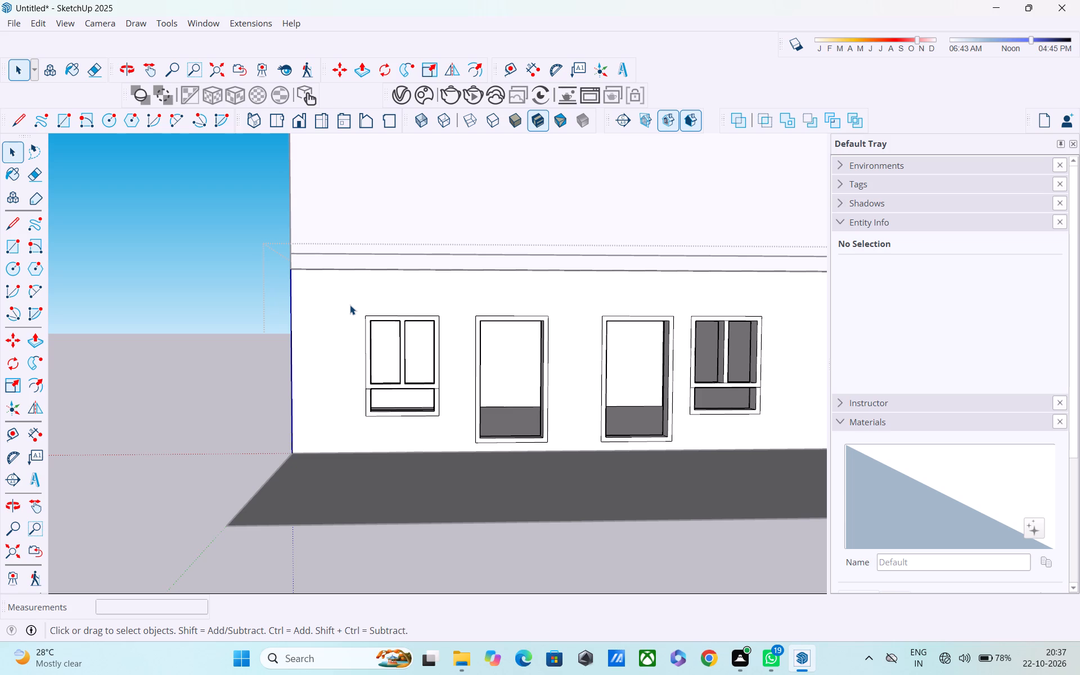
middle_click_drag(521, 384, 704, 411)
middle_click_drag(586, 347, 382, 343)
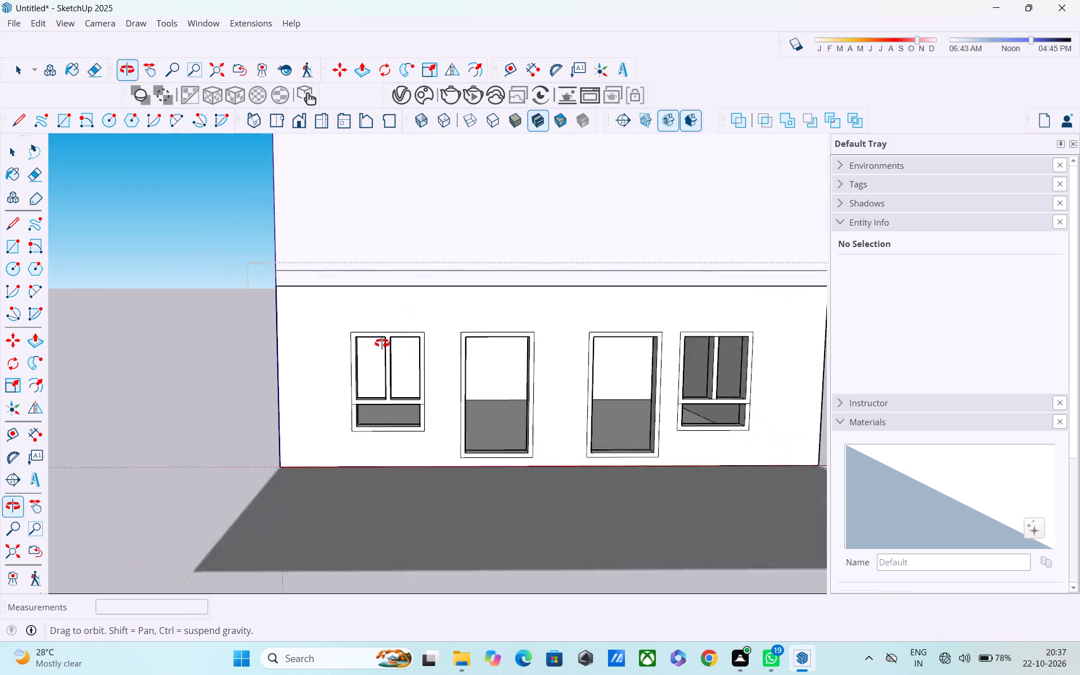
middle_click_drag(382, 343, 485, 325)
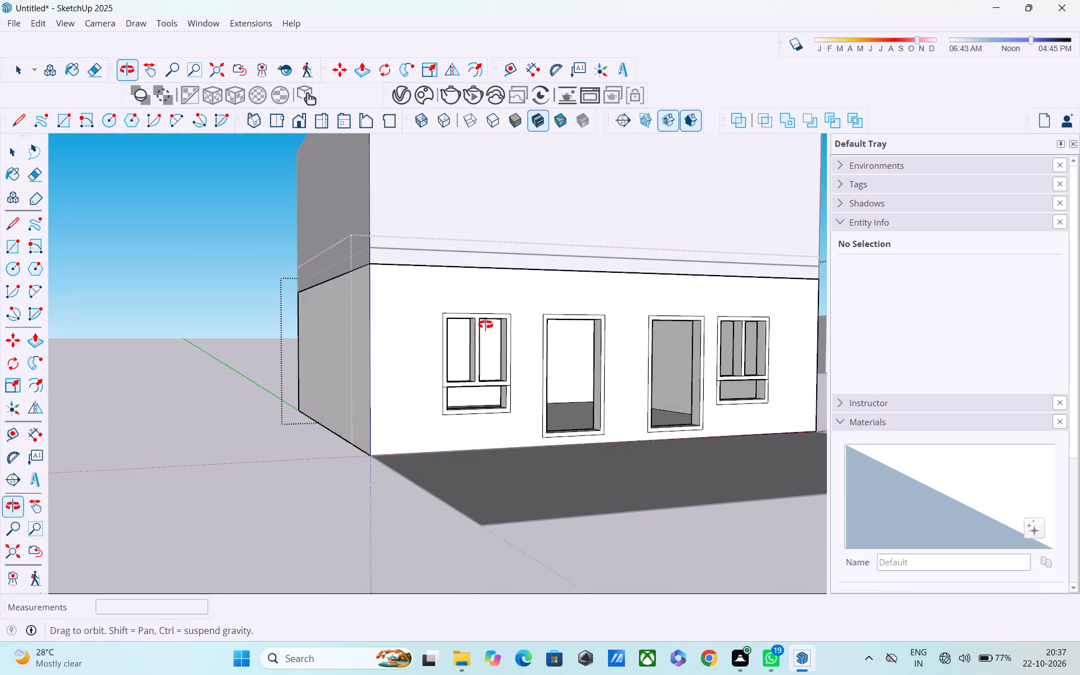
middle_click_drag(485, 325, 484, 324)
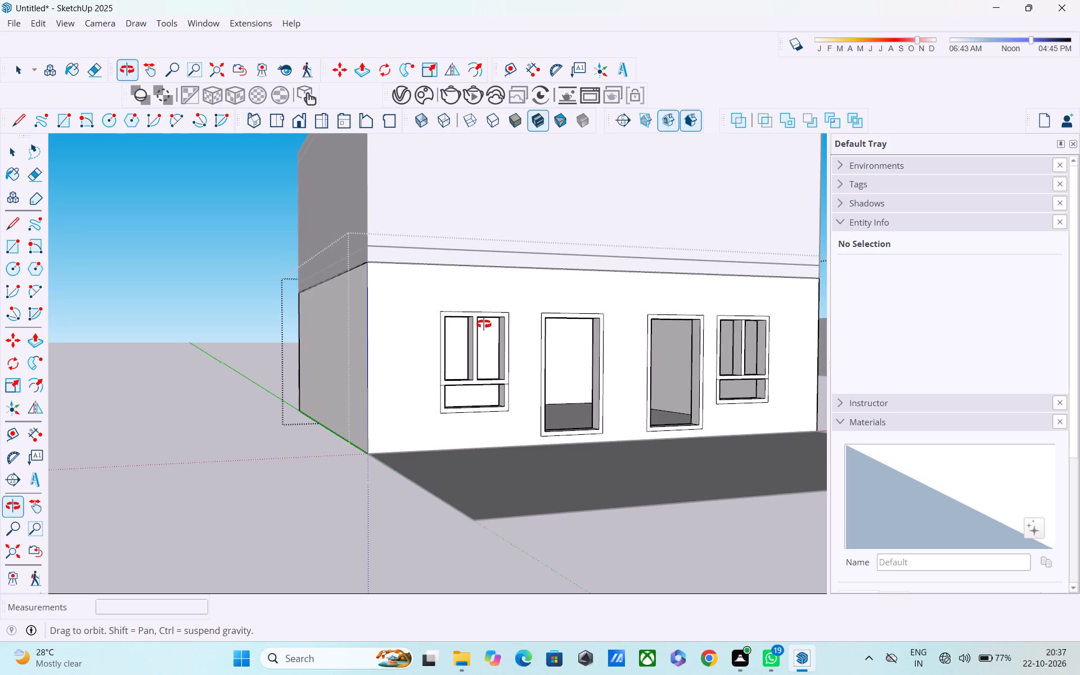
middle_click_drag(484, 324, 483, 323)
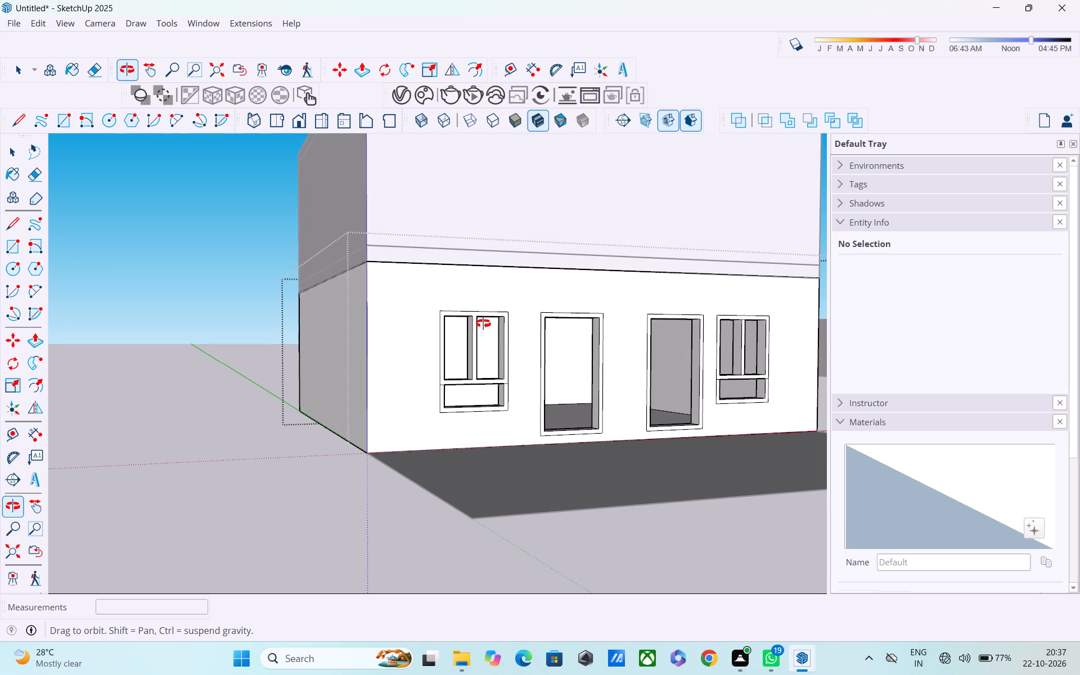
middle_click_drag(483, 323, 483, 323)
scroll(482, 323, "down", 3)
middle_click_drag(516, 335, 413, 366)
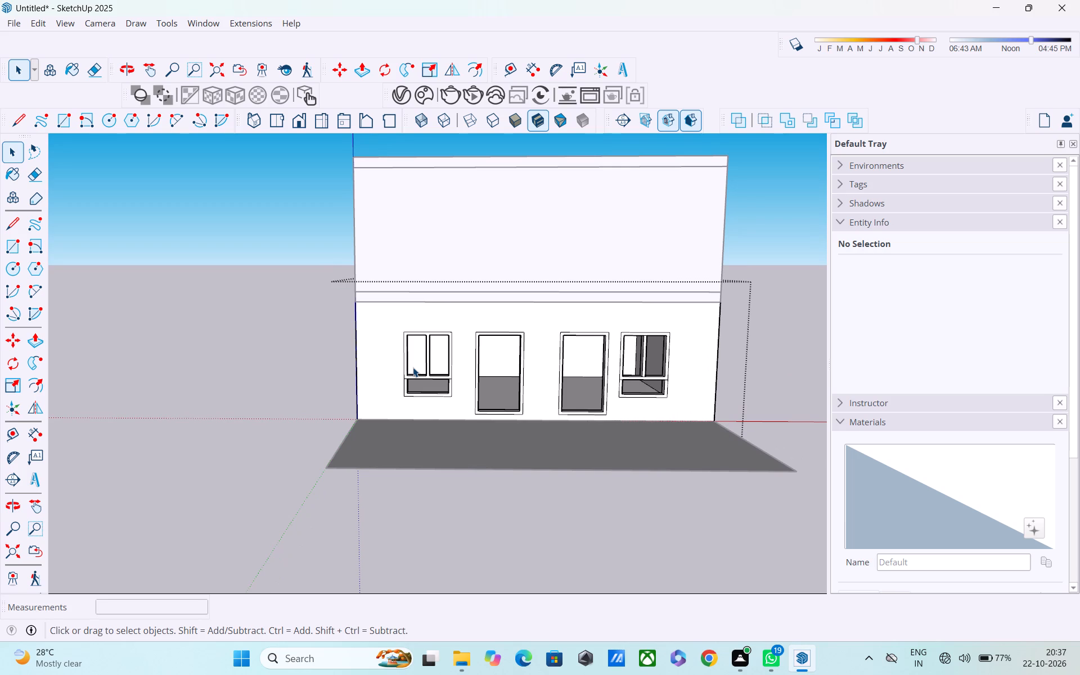
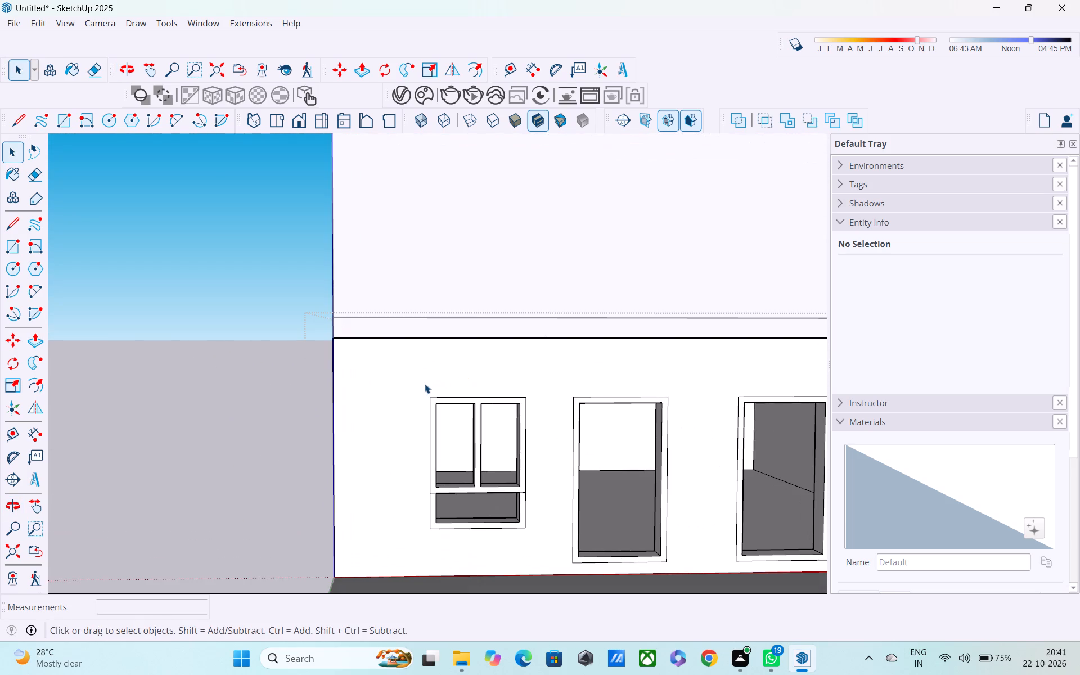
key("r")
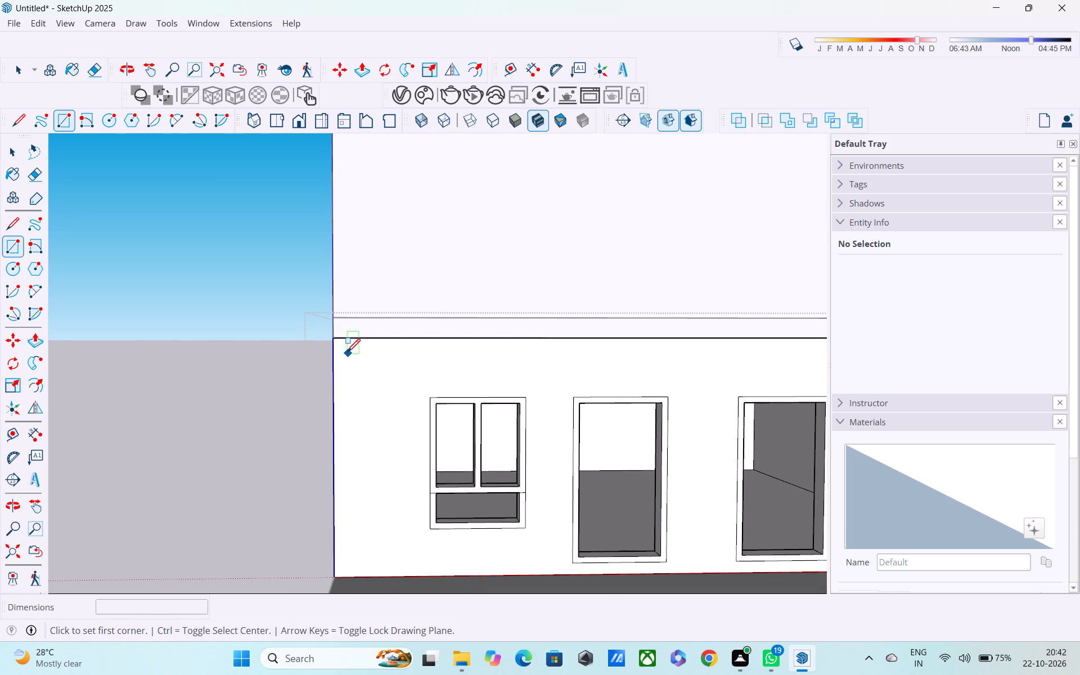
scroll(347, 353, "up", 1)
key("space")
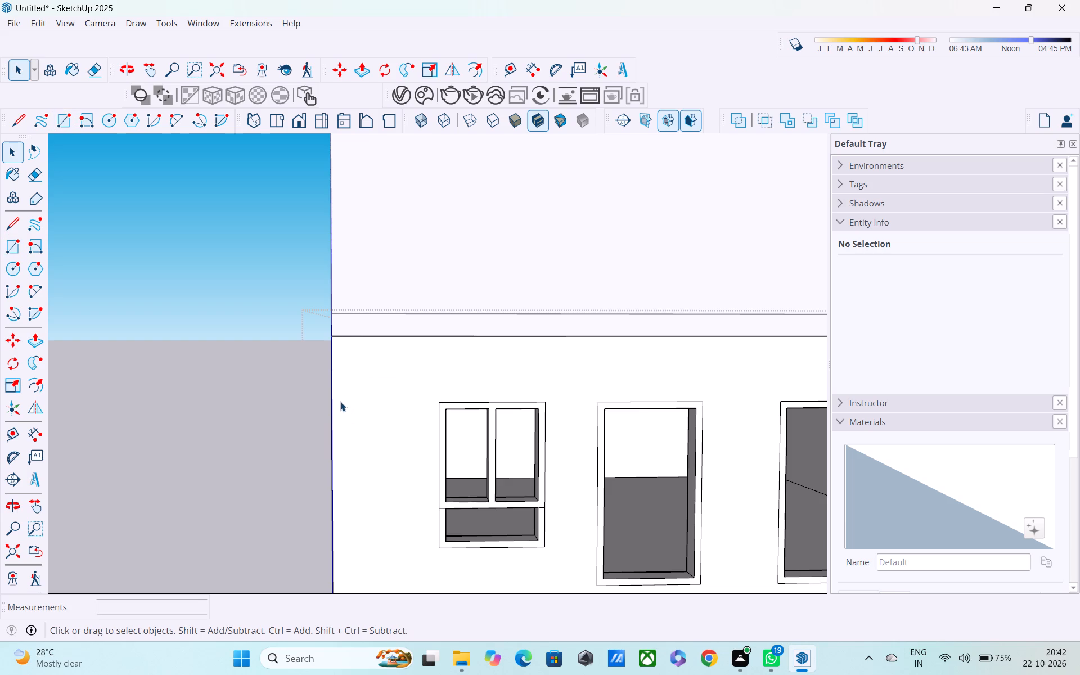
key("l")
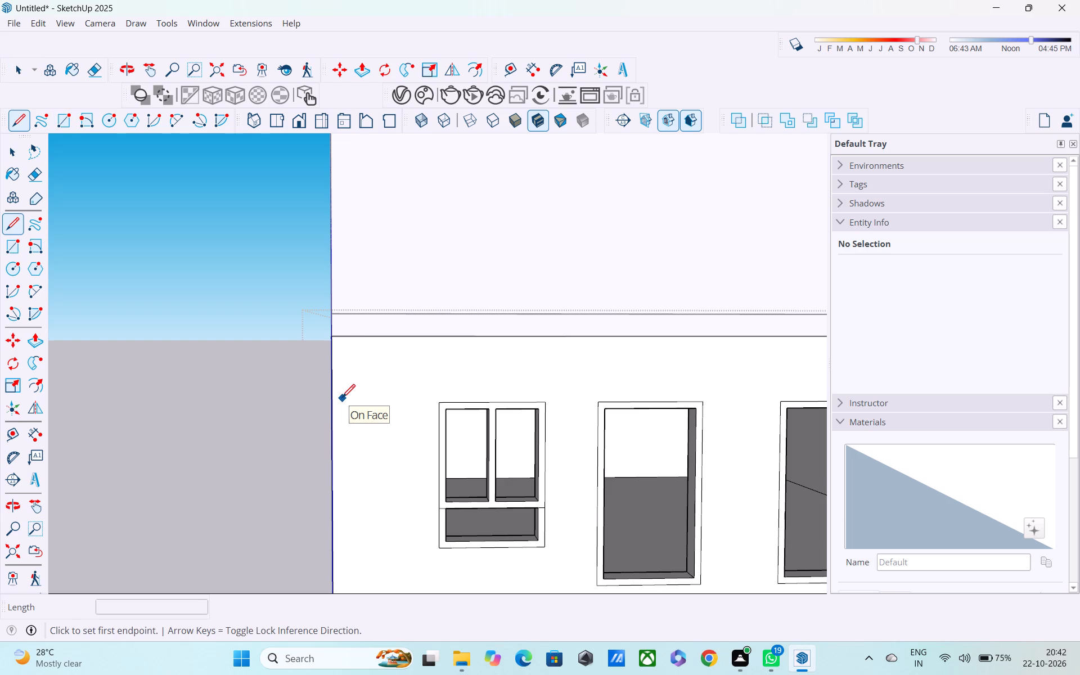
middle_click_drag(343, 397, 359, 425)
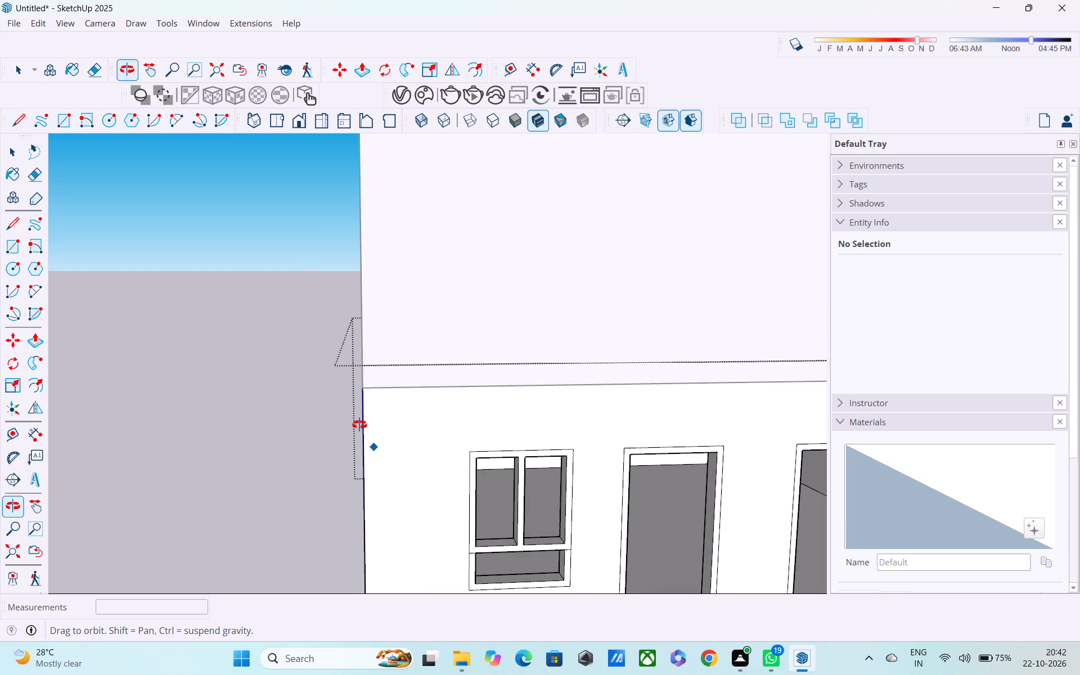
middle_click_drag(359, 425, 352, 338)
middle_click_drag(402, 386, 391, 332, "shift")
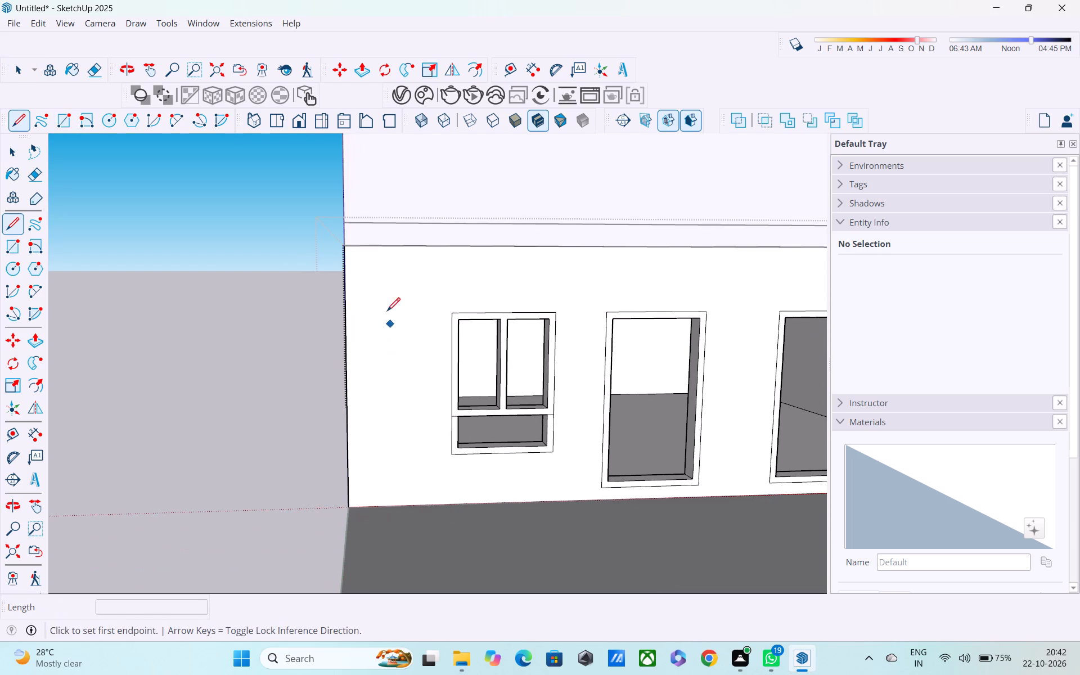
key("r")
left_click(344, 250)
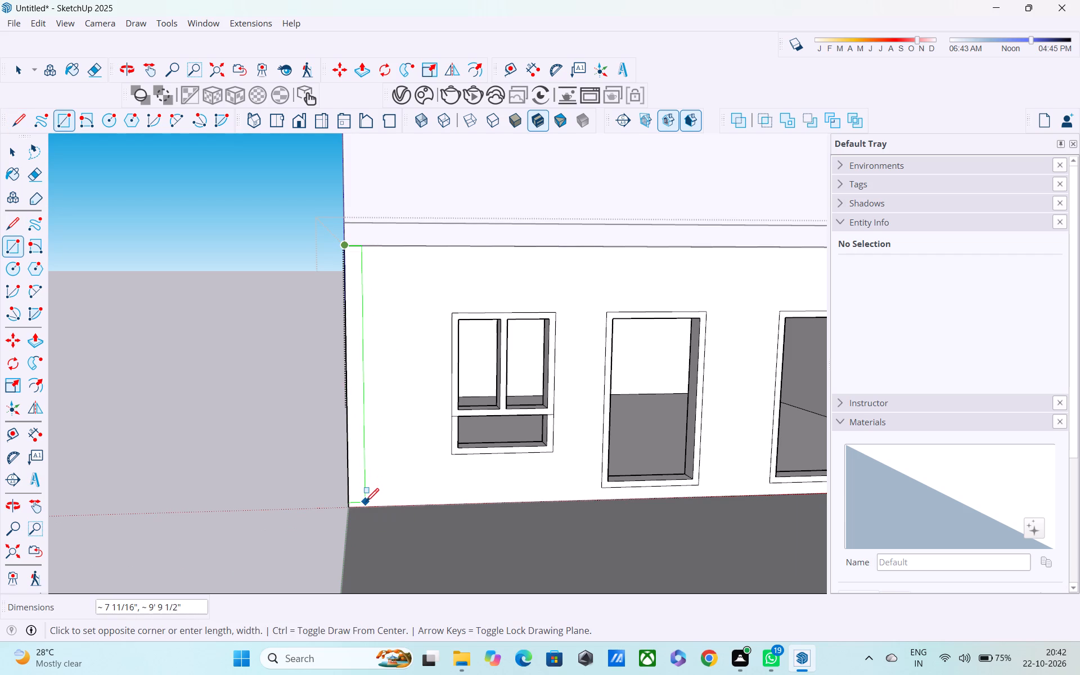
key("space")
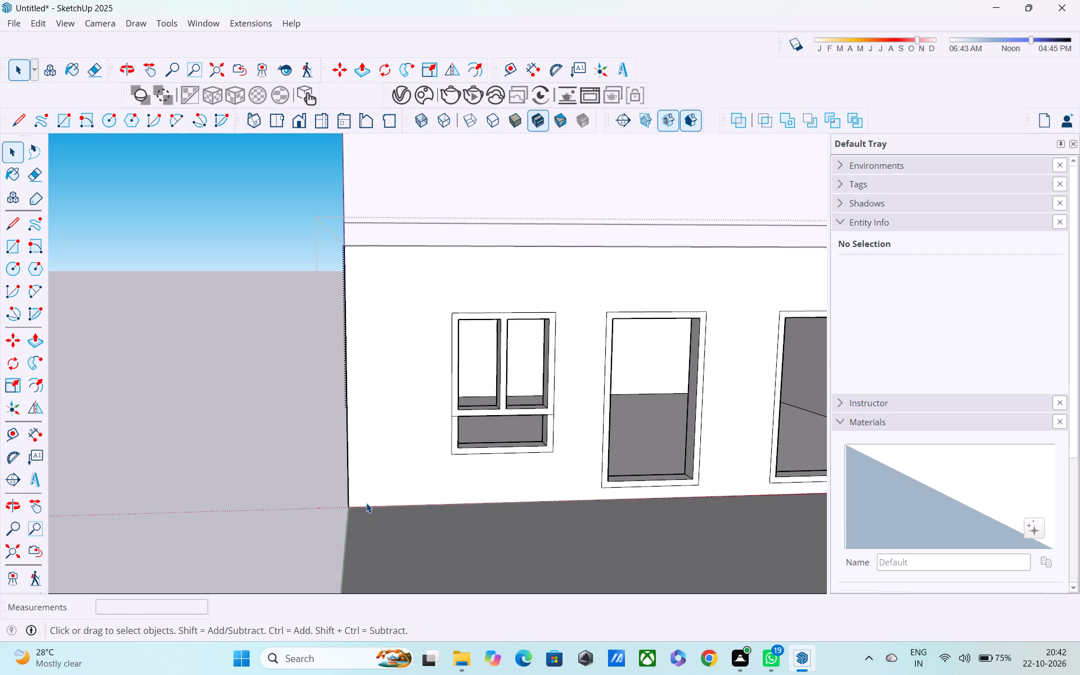
Draw a line 9" along the front wall's base from its outer corner, plus a 10' vertical line up to the slab.
key("l")
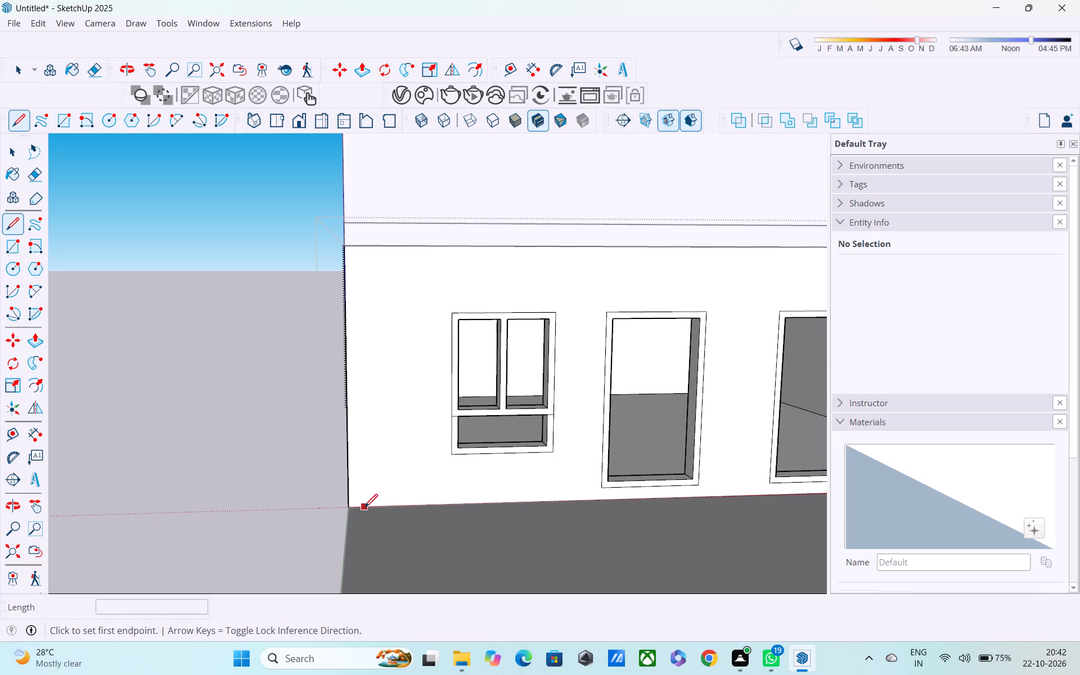
scroll(362, 498, "down", 2)
middle_click_drag(362, 498, 87, 508, "shift")
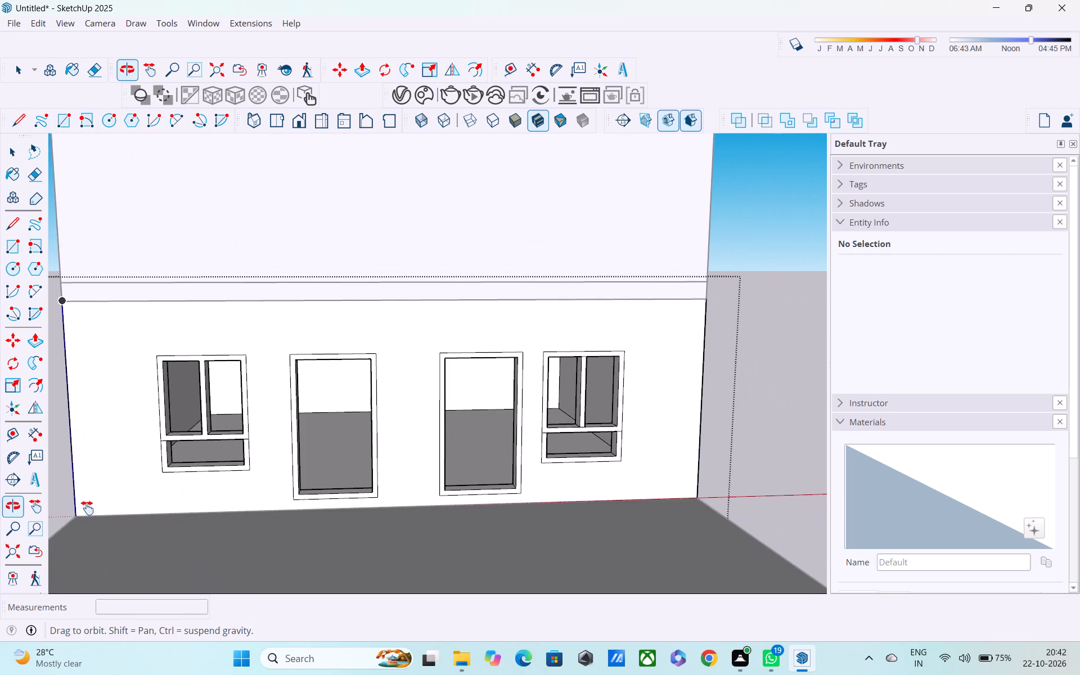
middle_click_drag(87, 508, 299, 506, "shift")
left_click(285, 517)
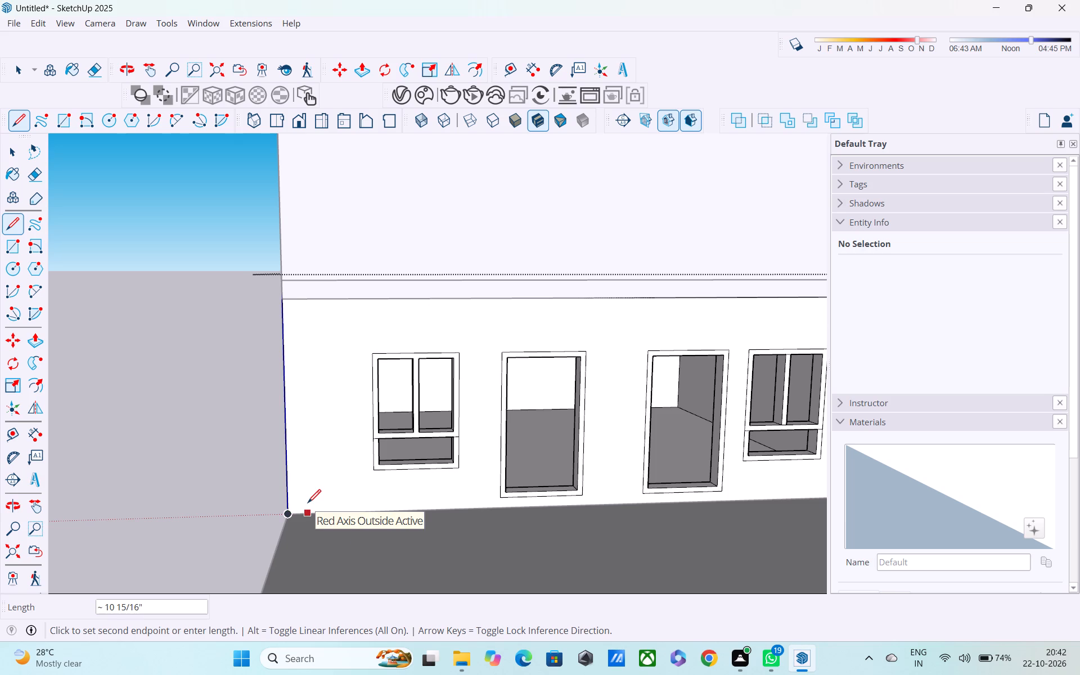
type("9\"")
key("Return")
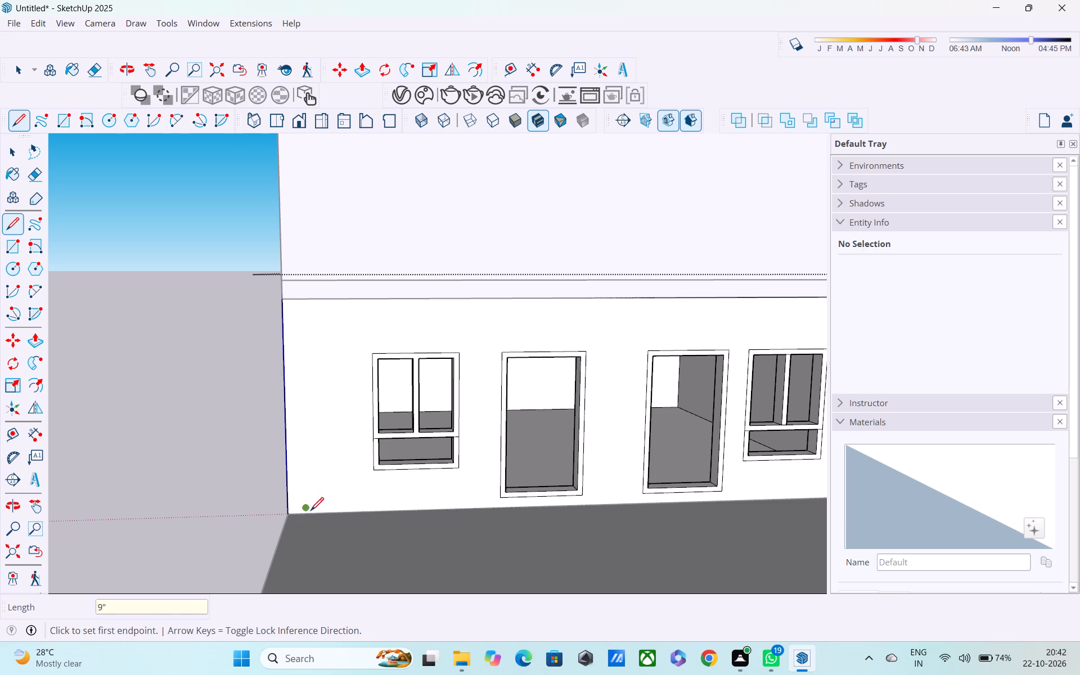
left_click(305, 515)
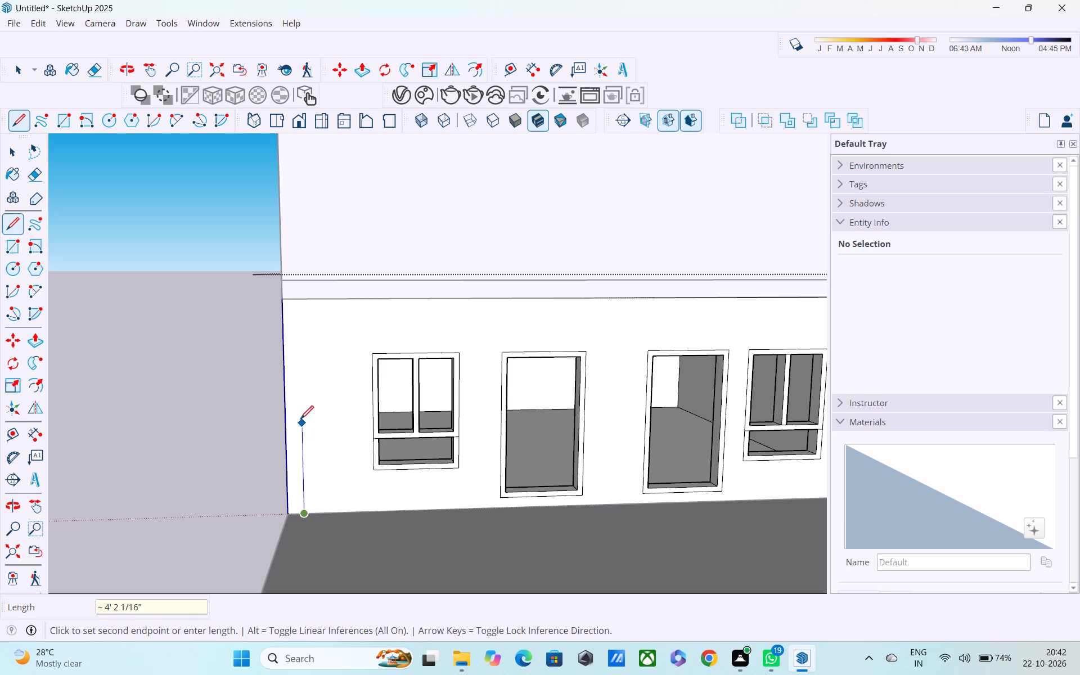
middle_click_drag(299, 411, 281, 511)
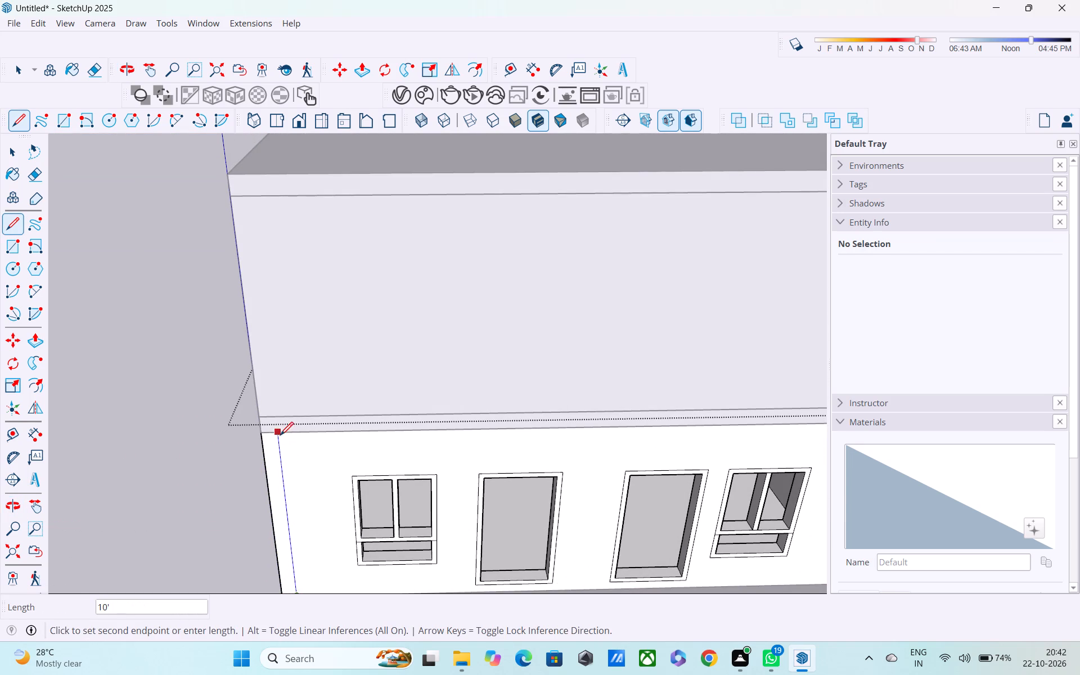
left_click(280, 436)
middle_click_drag(278, 455, 285, 367)
scroll(287, 378, "down", 2)
key("space")
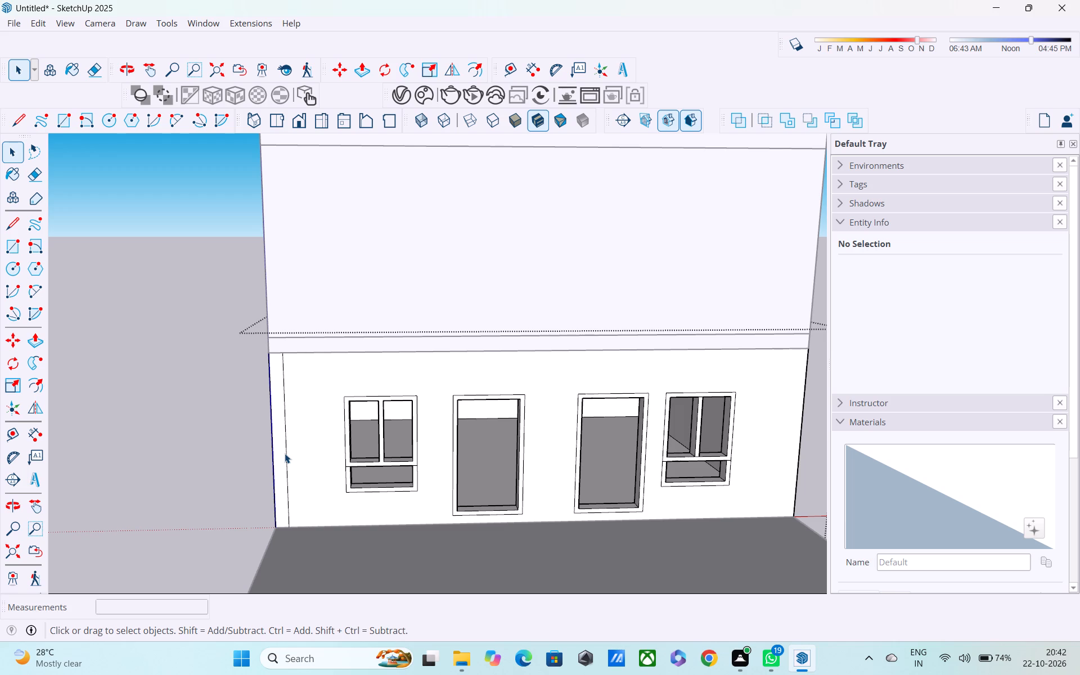
Push/Pull the 9" wide strip at the front wall's corner outward 1.5' to form a projecting pier.
key("p")
left_click(280, 440)
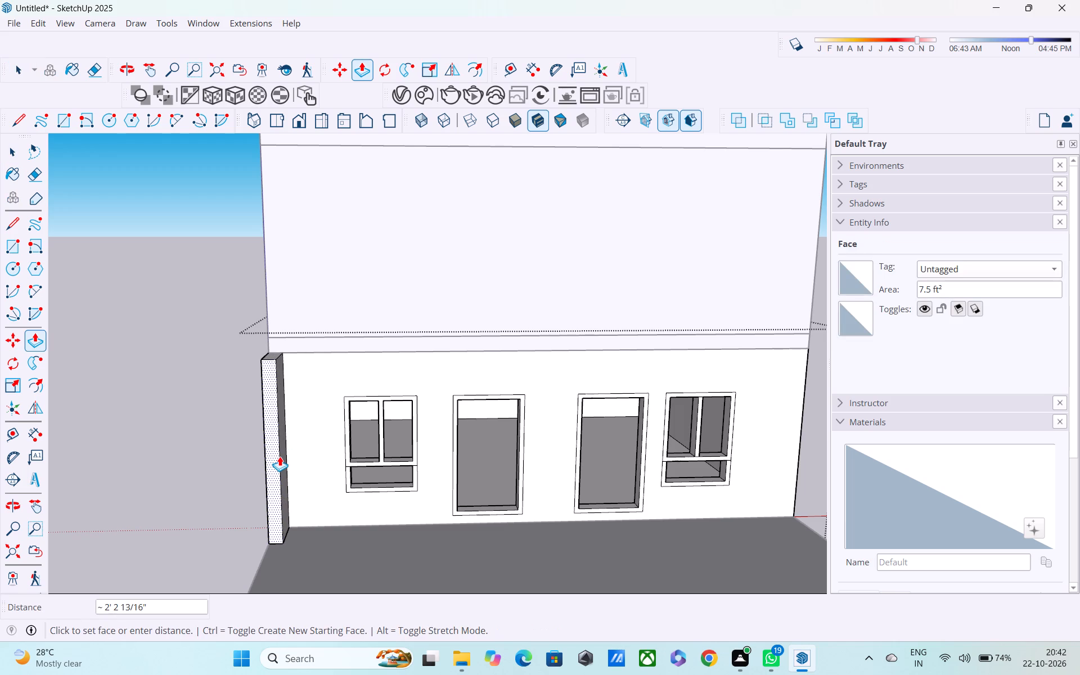
type("1.")
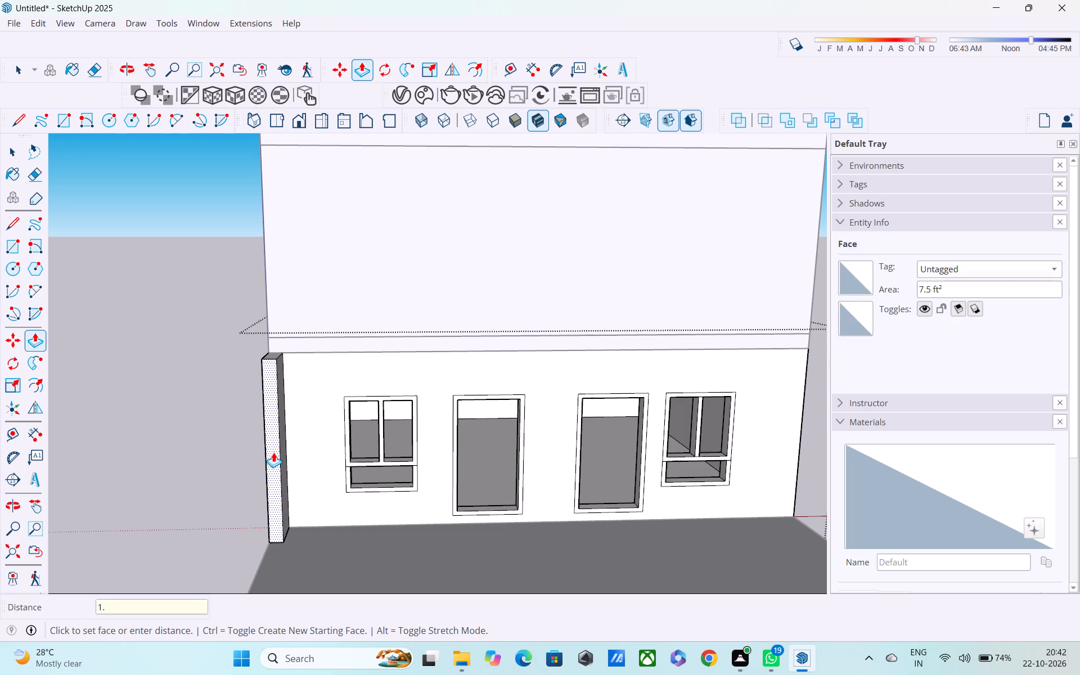
key("5")
key("apostrophe")
key("Return")
middle_click_drag(361, 438, 228, 438)
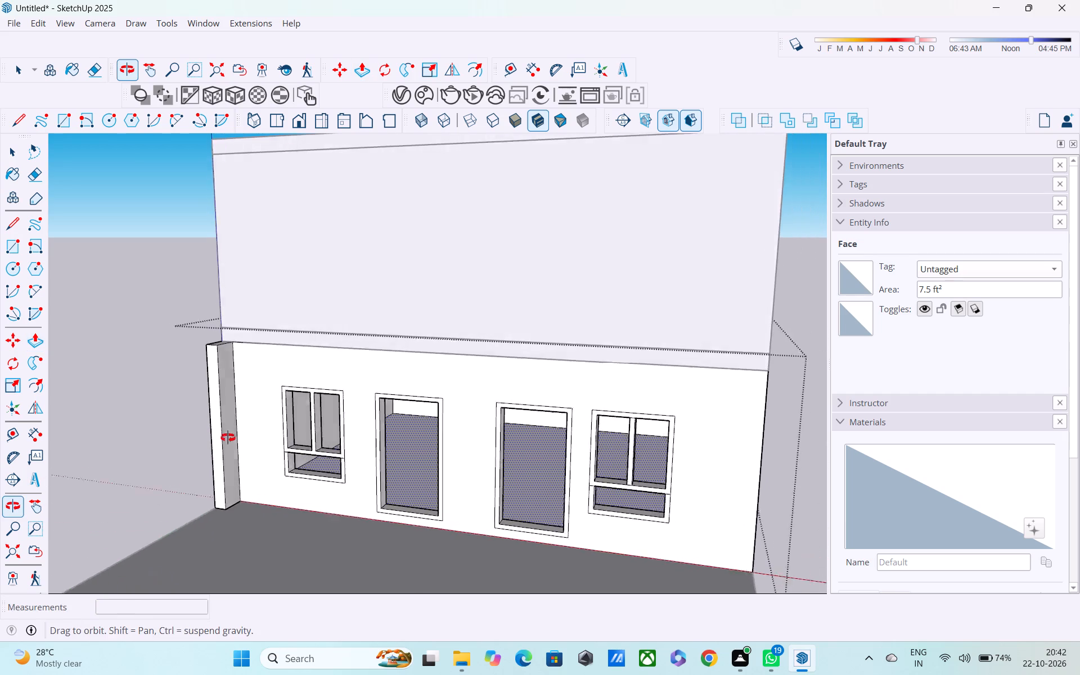
middle_click_drag(228, 438, 220, 437)
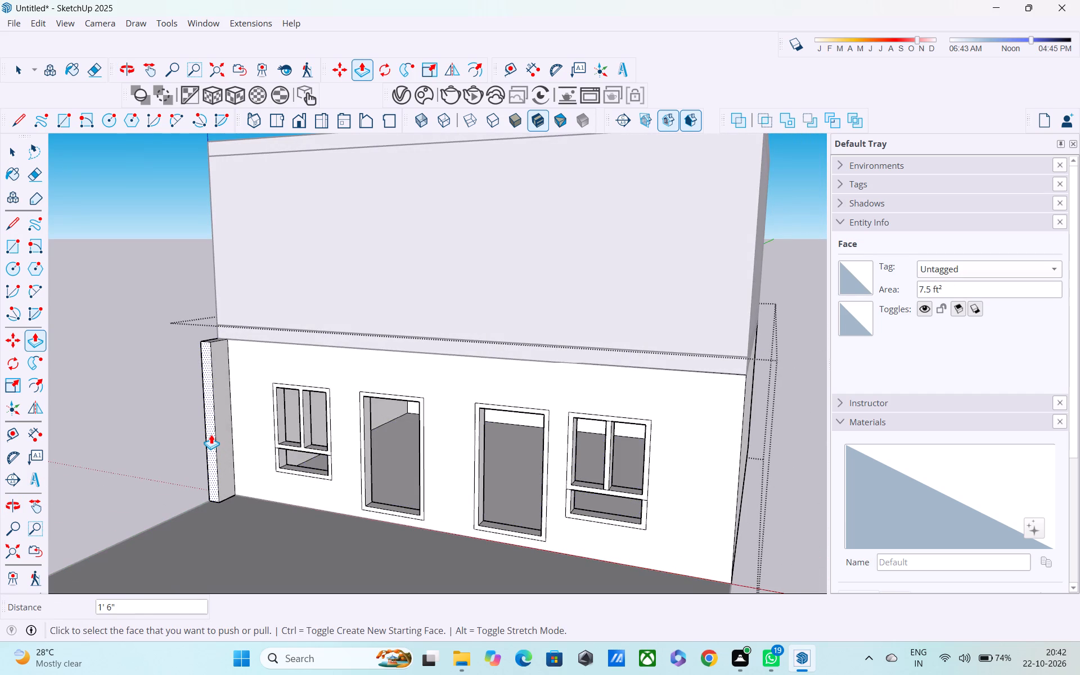
middle_click_drag(211, 434, 267, 506)
middle_click_drag(262, 458, 292, 389)
key("space")
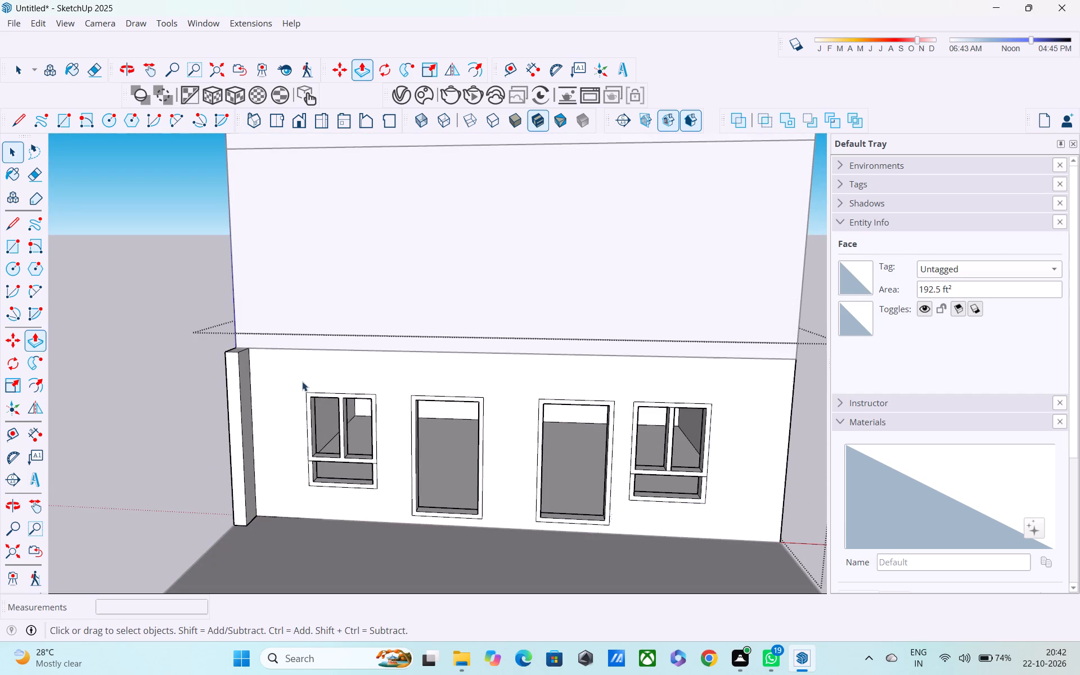
Draw a rectangle about 1 5/8" wide and 10' high on the front wall, against the inner side of the projecting pier.
key("r")
middle_click_drag(260, 380, 323, 355)
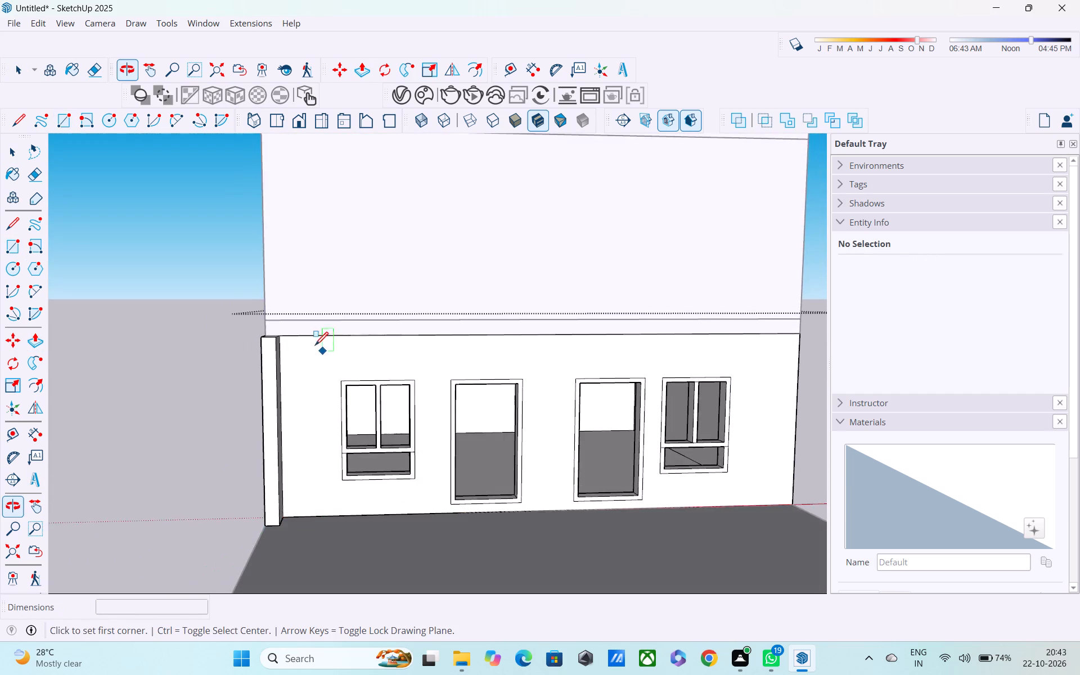
scroll(311, 343, "up", 7)
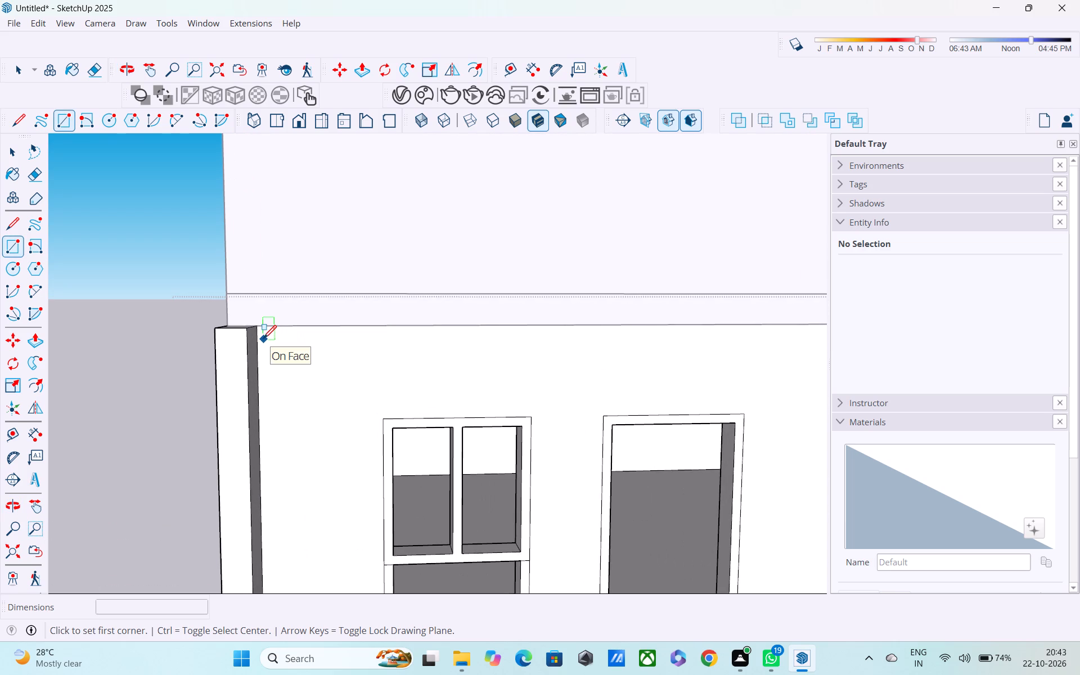
scroll(263, 340, "up", 3)
middle_click_drag(260, 339, 235, 326)
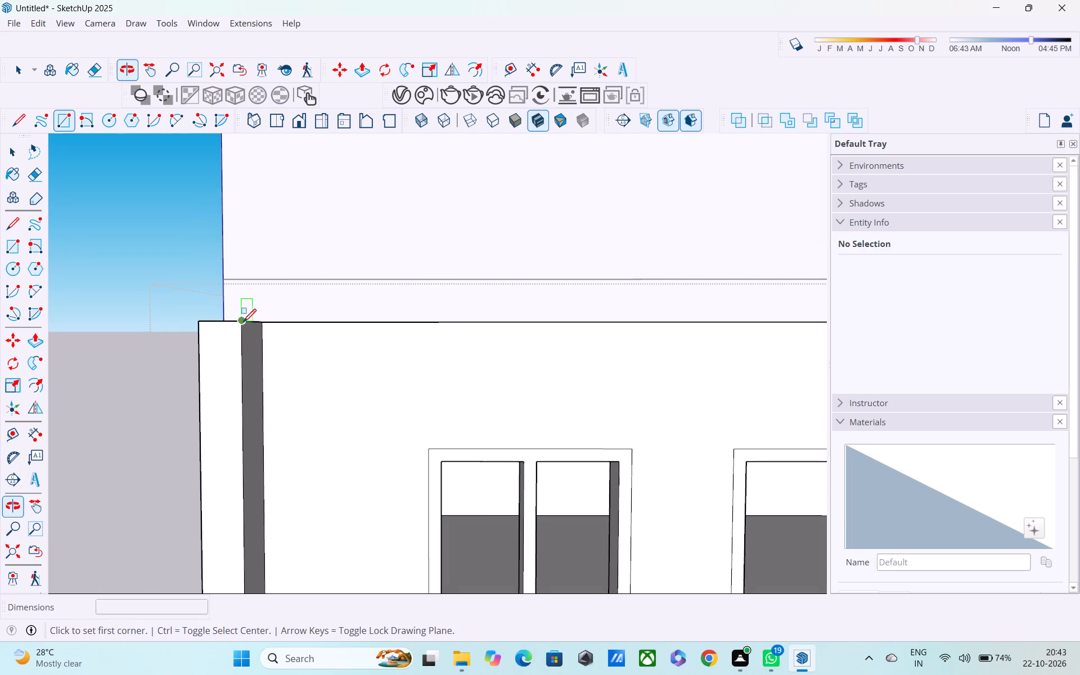
left_click(268, 326)
scroll(272, 435, "down", 5)
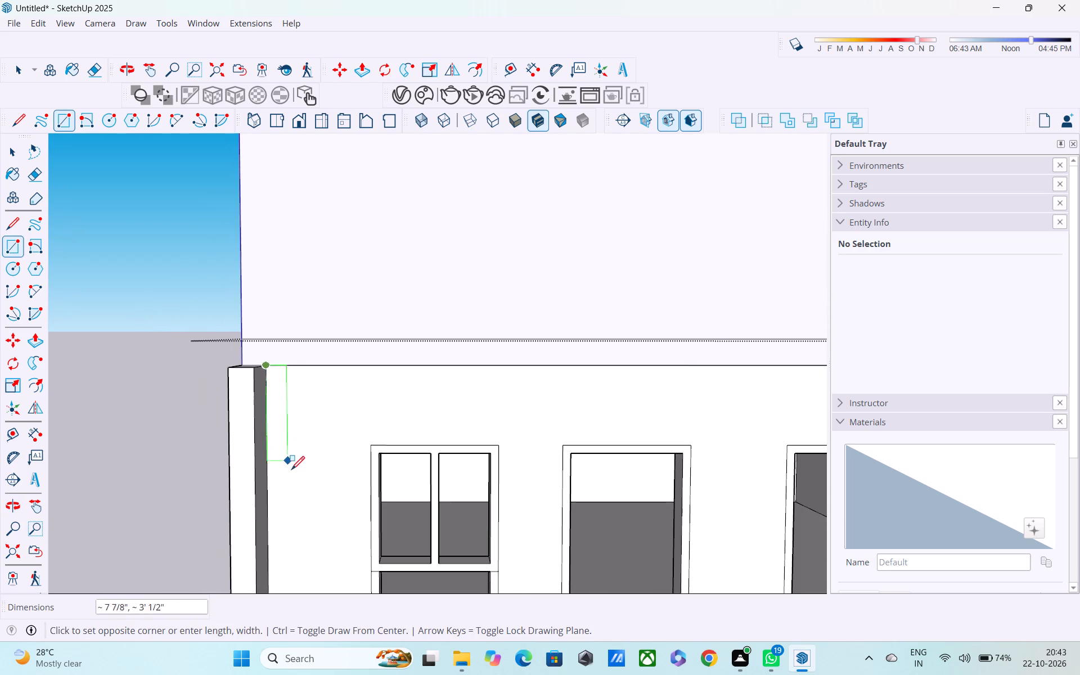
scroll(294, 492, "down", 2)
middle_click_drag(294, 492, 283, 306)
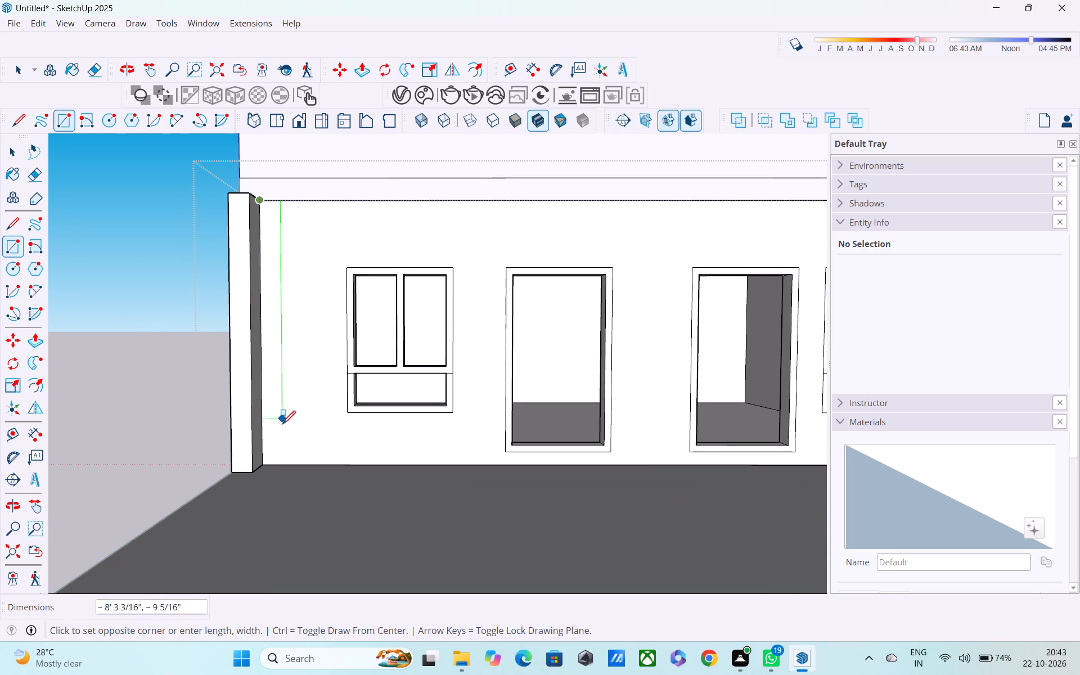
middle_click_drag(275, 463, 275, 485)
scroll(275, 483, "up", 10)
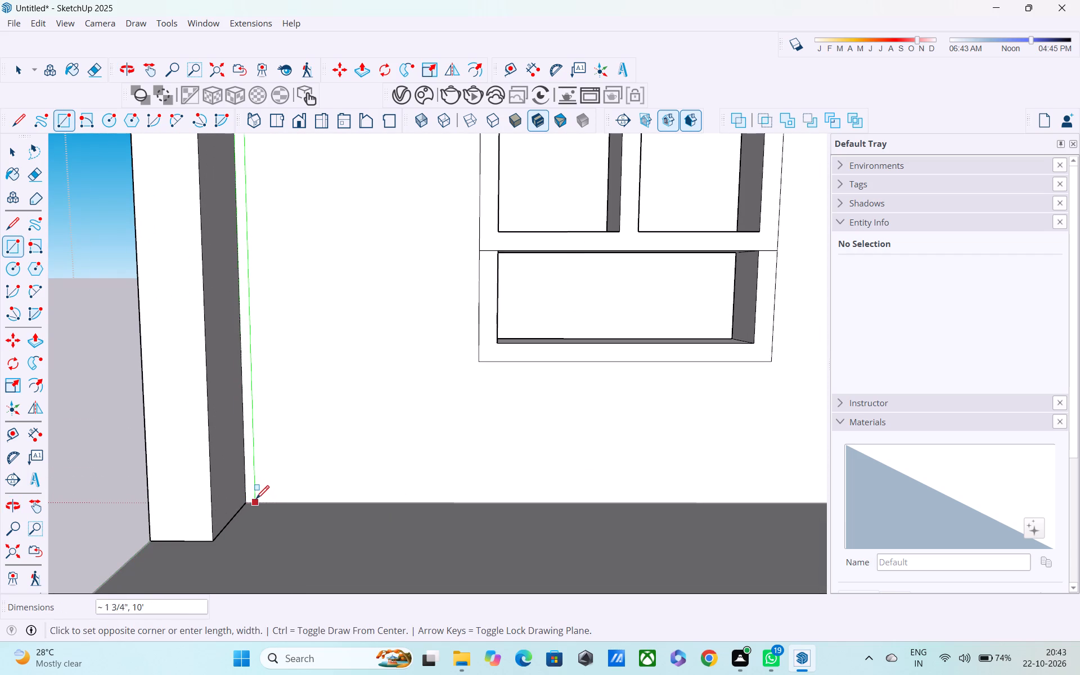
left_click(256, 502)
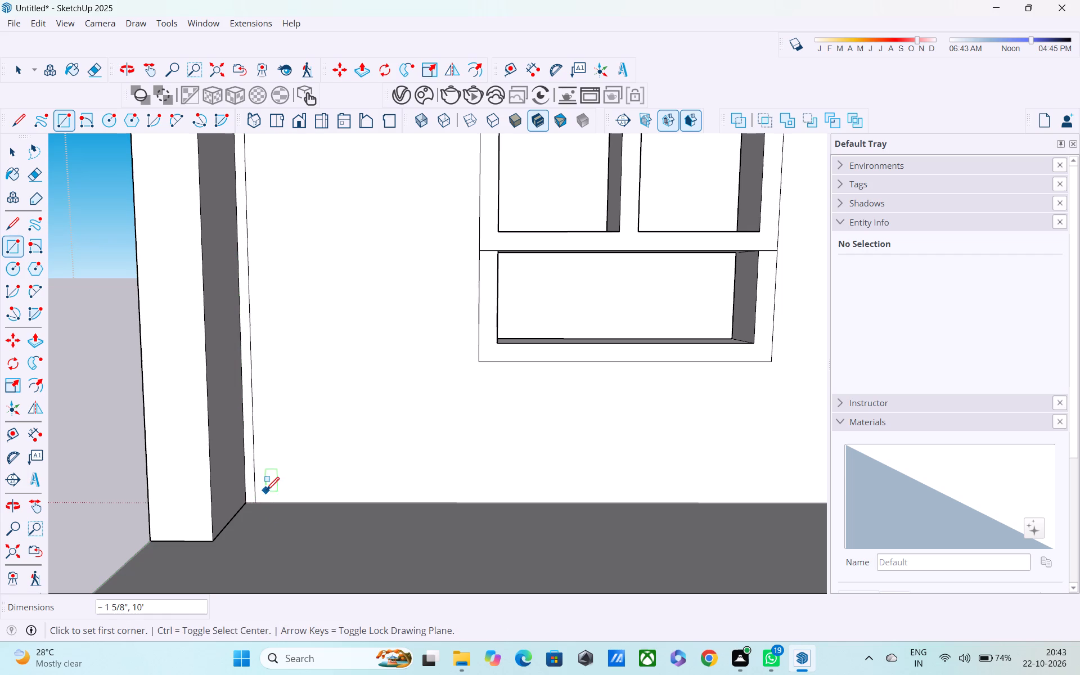
middle_click_drag(266, 492, 221, 535)
scroll(237, 502, "down", 6)
middle_click_drag(303, 427, 327, 345)
scroll(327, 345, "up", 1)
scroll(288, 357, "down", 1)
middle_click_drag(291, 393, 341, 391)
key("space")
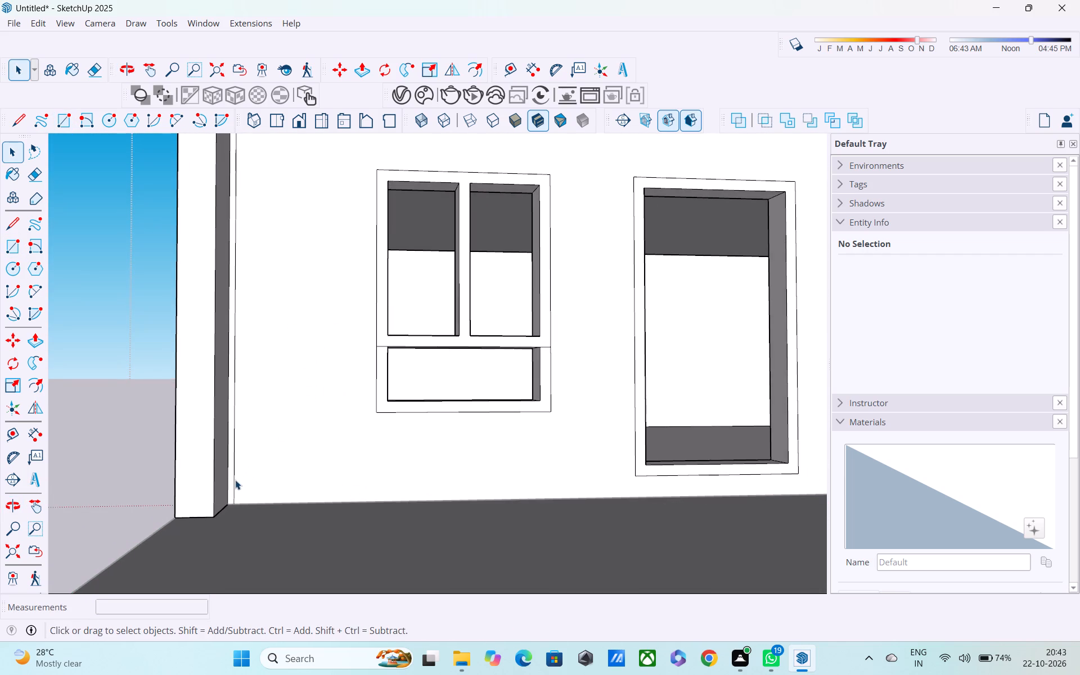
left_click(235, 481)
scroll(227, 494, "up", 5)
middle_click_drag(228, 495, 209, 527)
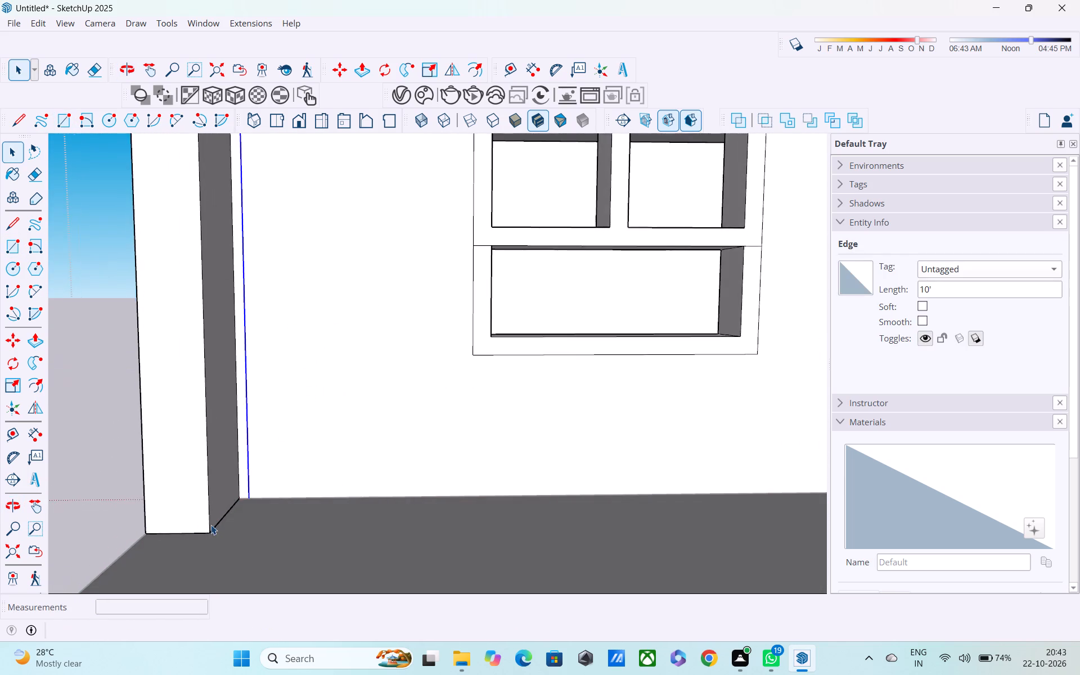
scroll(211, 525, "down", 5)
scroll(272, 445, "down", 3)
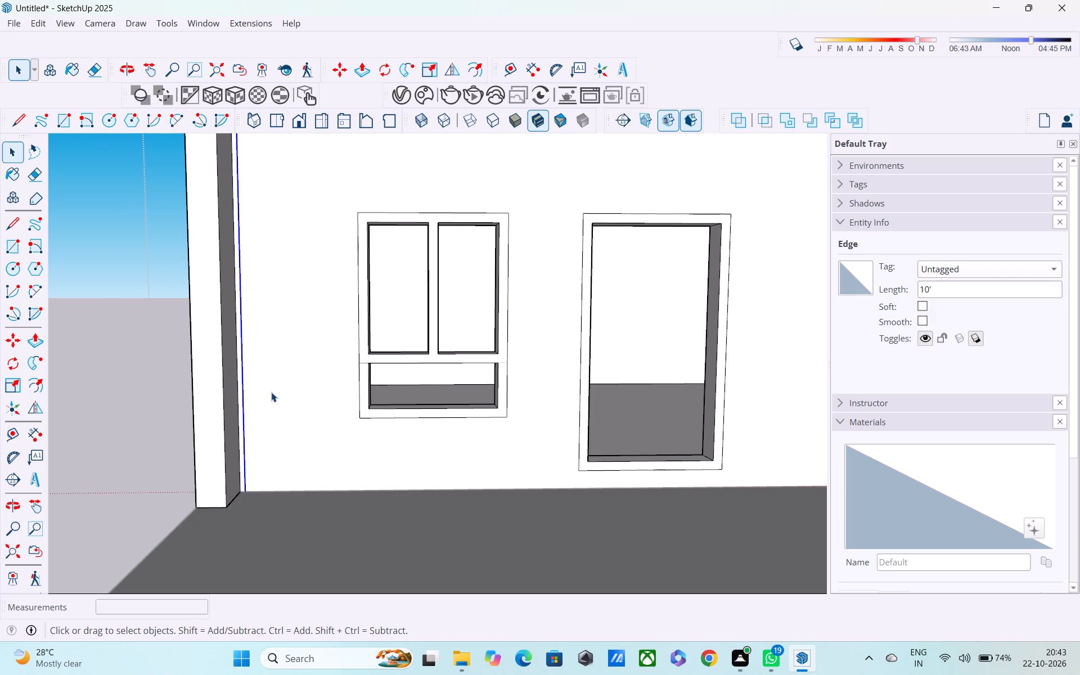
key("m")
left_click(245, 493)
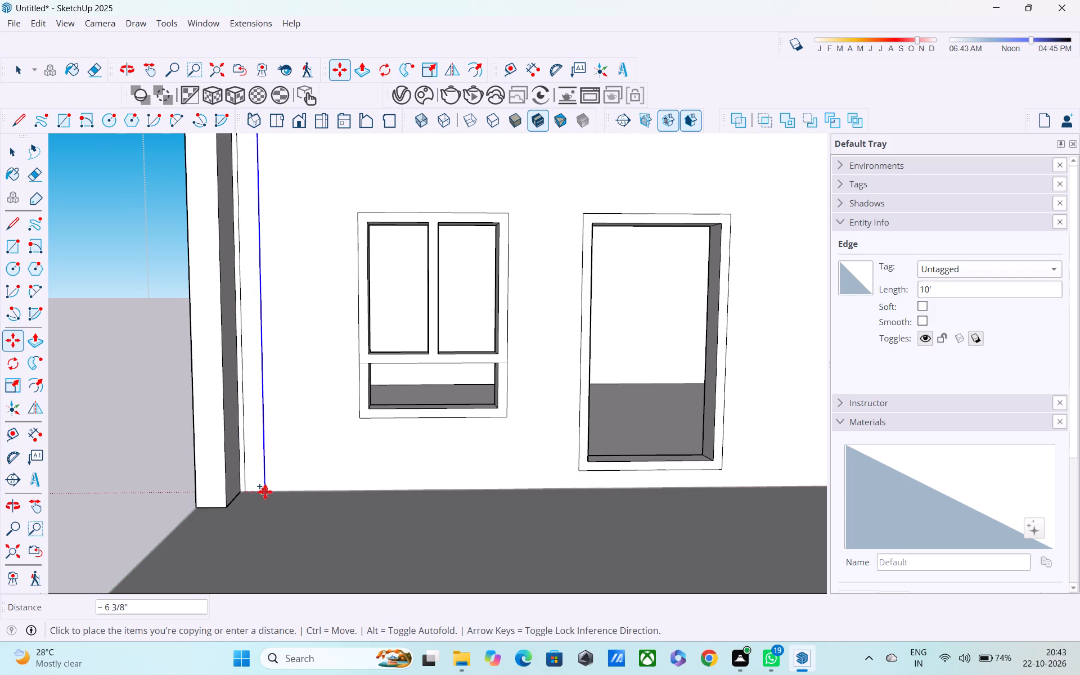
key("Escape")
Copy the narrow strip's four outline edges along the front wall's base, about 2' 7 7/16" away from the projecting pier.
scroll(259, 483, "up", 4)
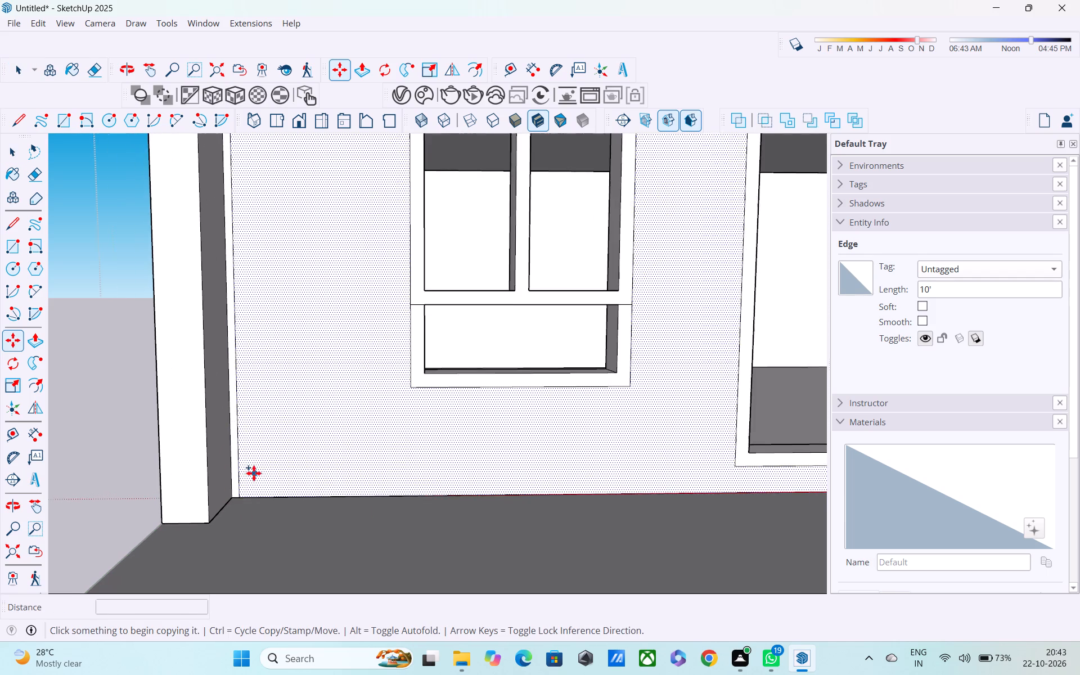
middle_click_drag(253, 472, 193, 484)
key("space")
scroll(272, 474, "up", 9)
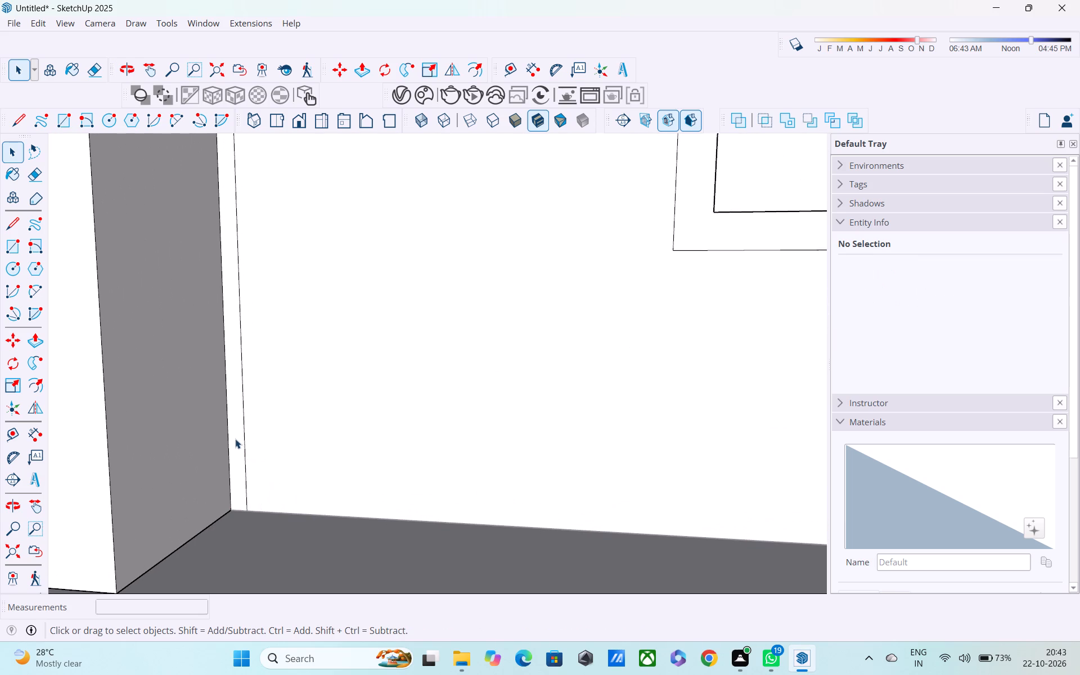
left_click(228, 431, "shift")
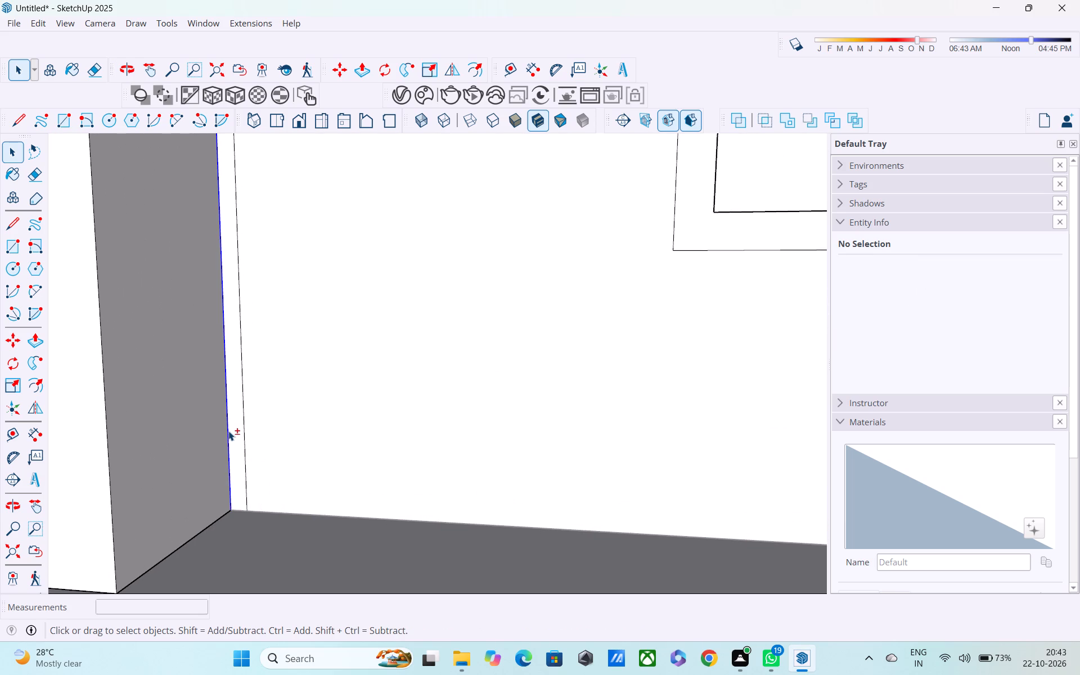
left_click(244, 418, "shift")
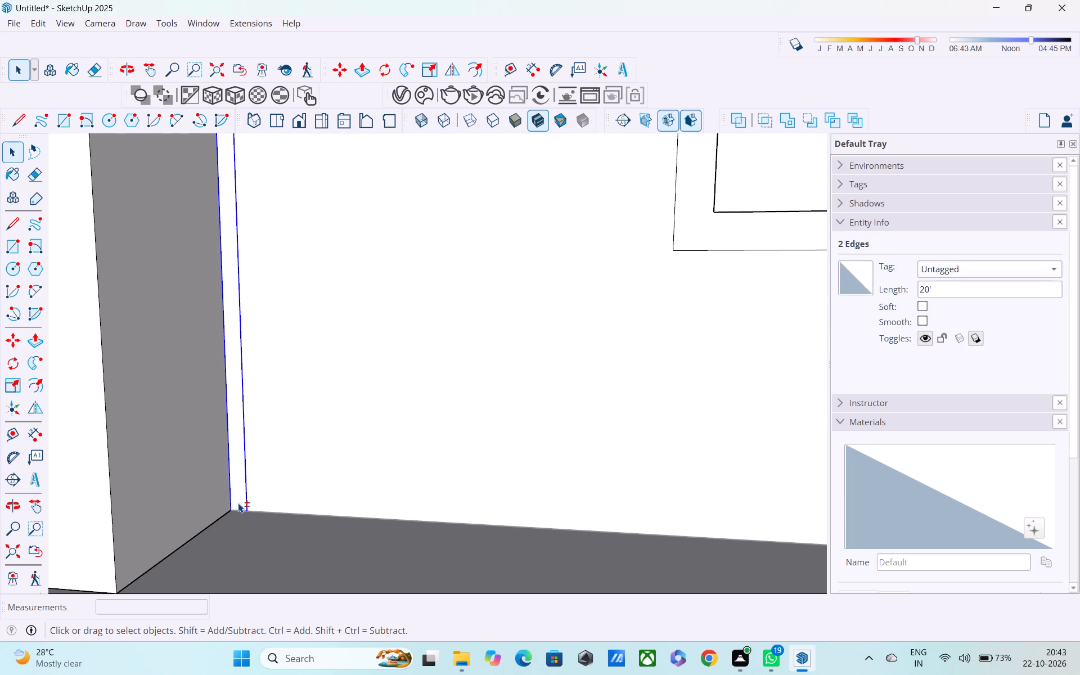
left_click(238, 508, "shift")
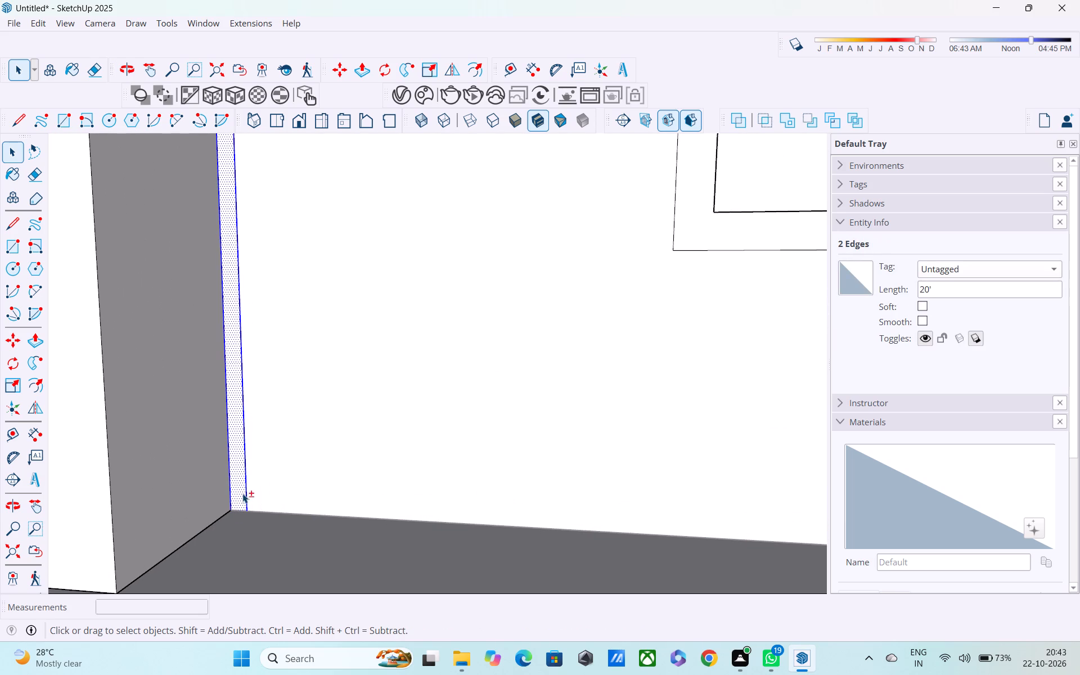
left_click(240, 496, "shift")
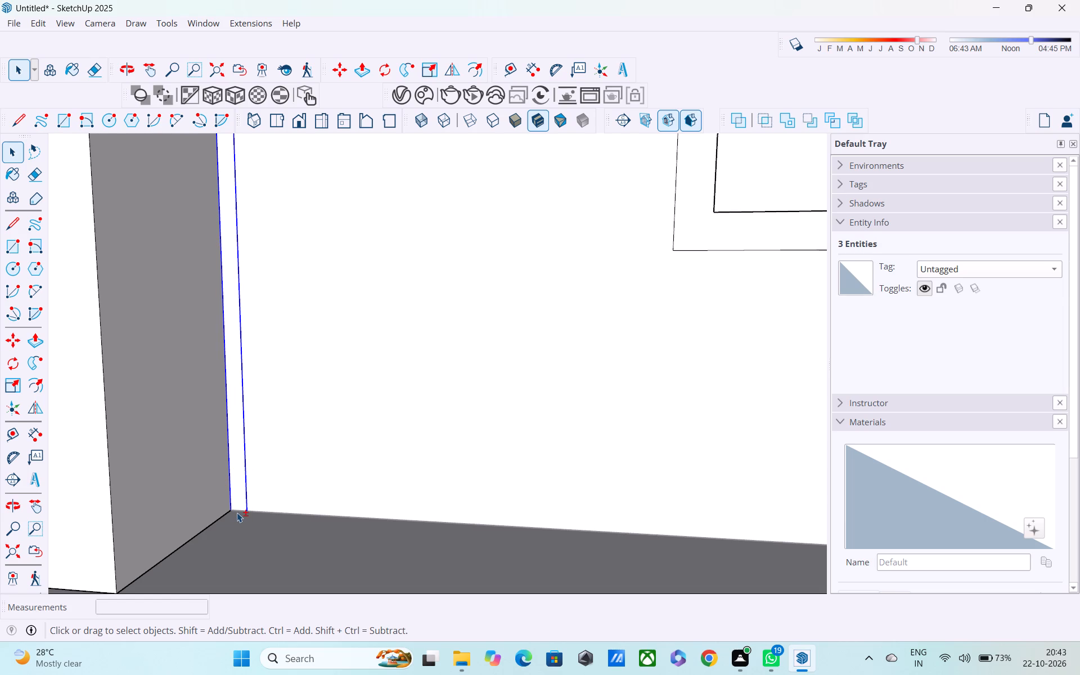
left_click(237, 509, "shift")
left_click(234, 477, "shift")
left_click(237, 511, "shift")
scroll(245, 471, "down", 4)
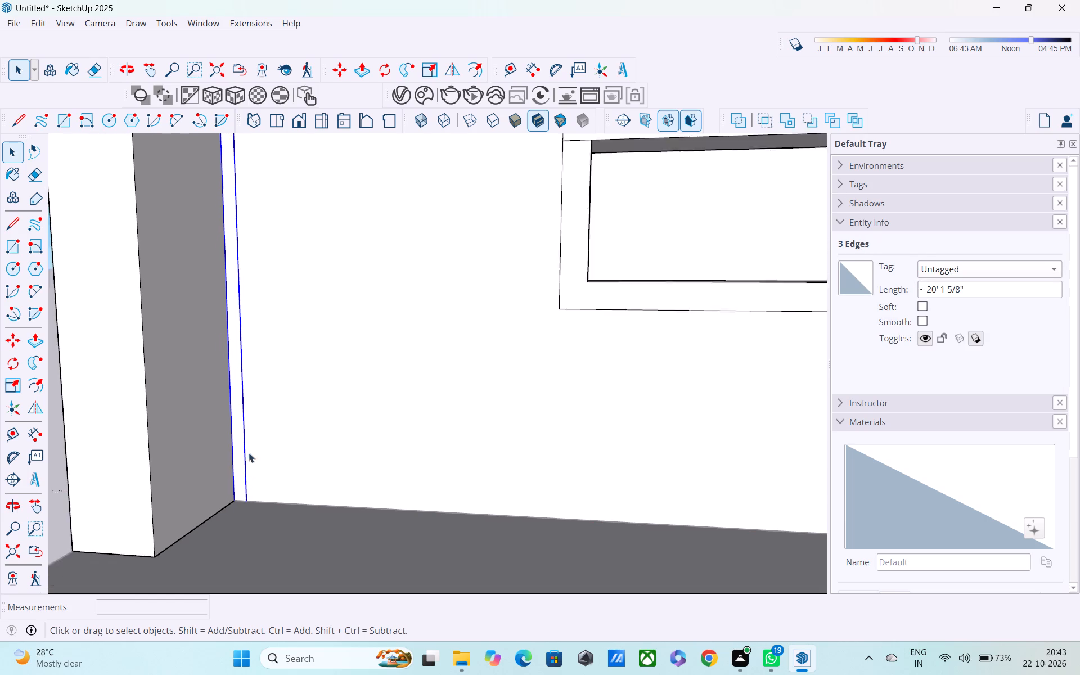
middle_click_drag(253, 429, 259, 638, "shift")
scroll(262, 388, "down", 2)
middle_click_drag(262, 385, 280, 627, "shift")
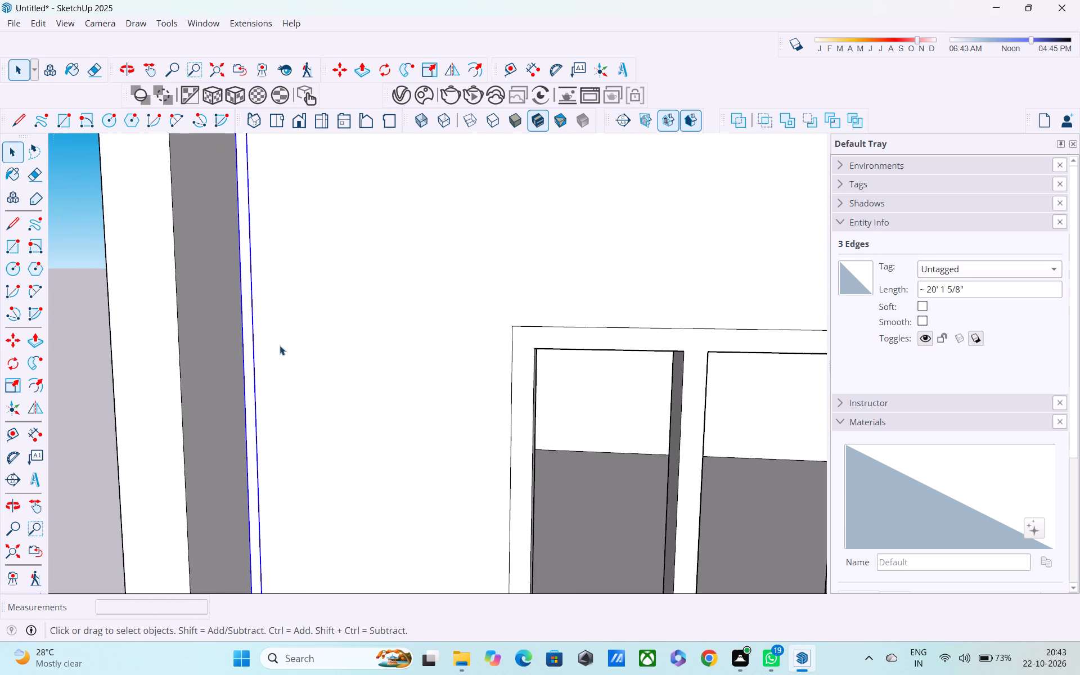
scroll(280, 345, "down", 2)
middle_click_drag(285, 373, 293, 553, "shift")
scroll(250, 365, "up", 7, "shift")
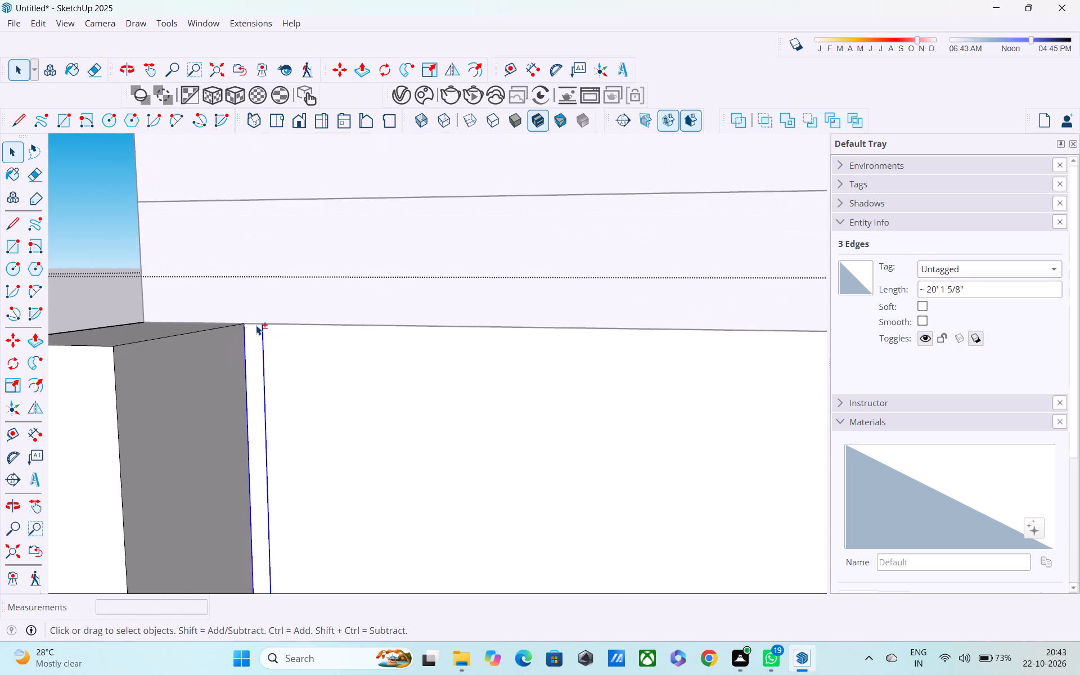
left_click(256, 325, "shift")
left_click(256, 322, "shift")
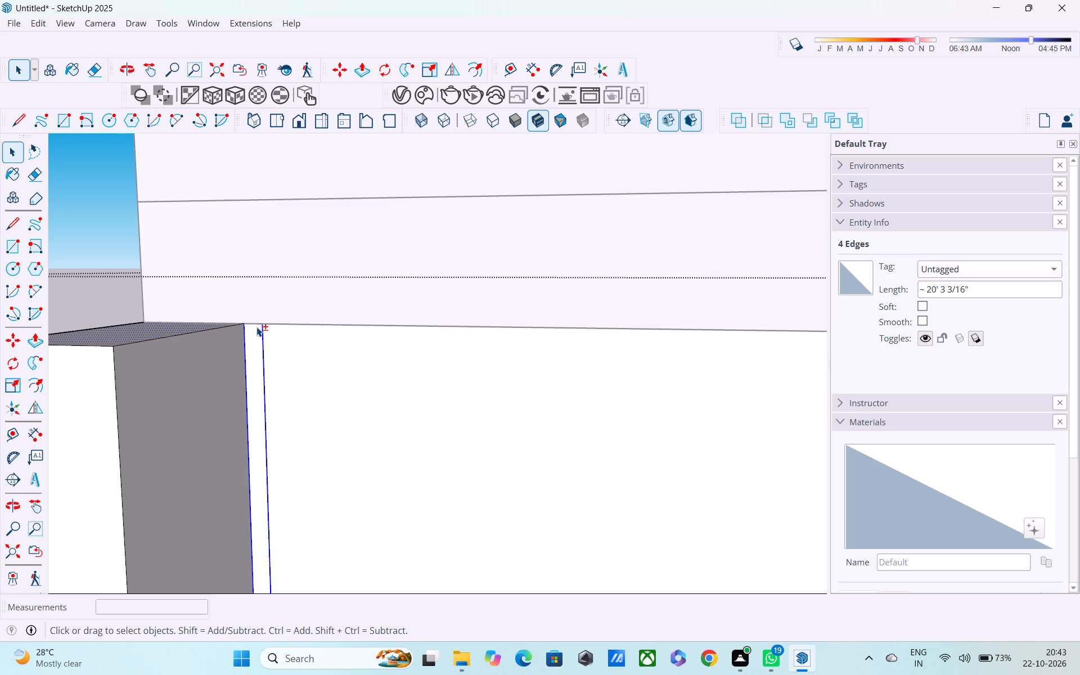
left_click(256, 321, "shift")
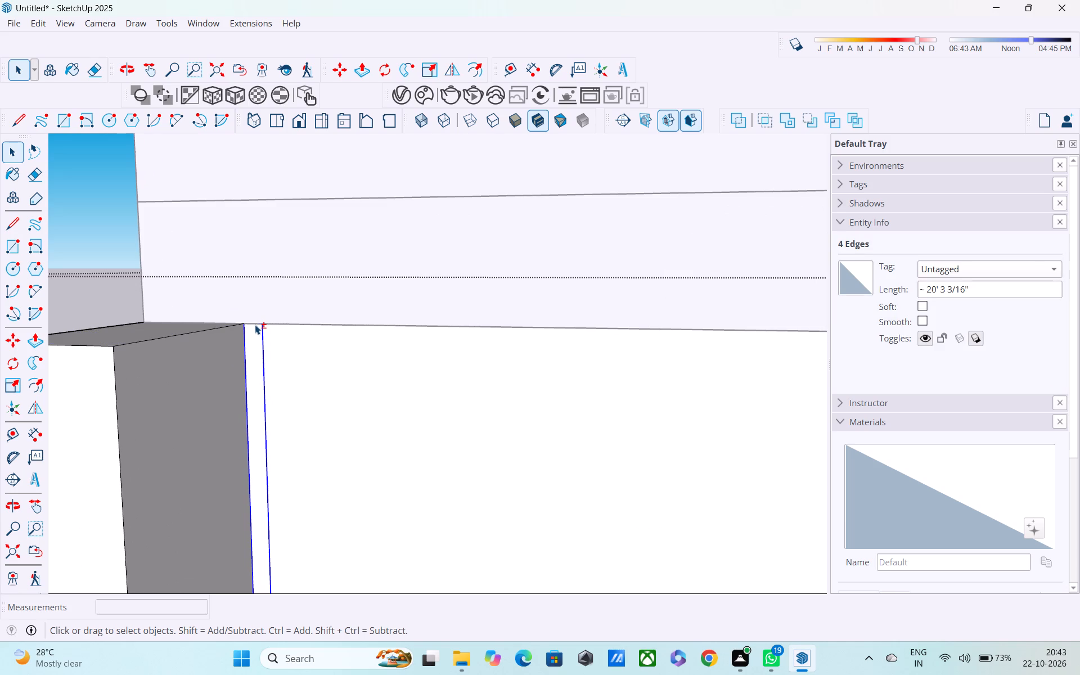
left_click(255, 325, "shift")
left_click(255, 322, "shift")
scroll(255, 359, "down", 3)
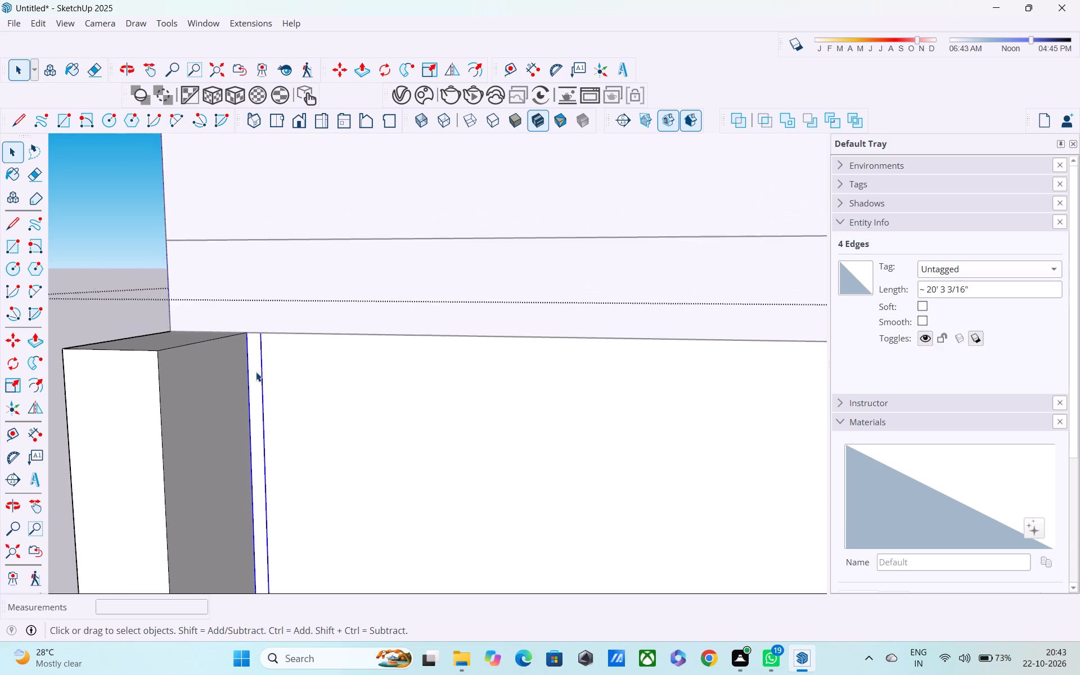
middle_click_drag(256, 372, 254, 278)
scroll(261, 355, "up", 2)
middle_click_drag(261, 355, 258, 204)
scroll(255, 246, "down", 5)
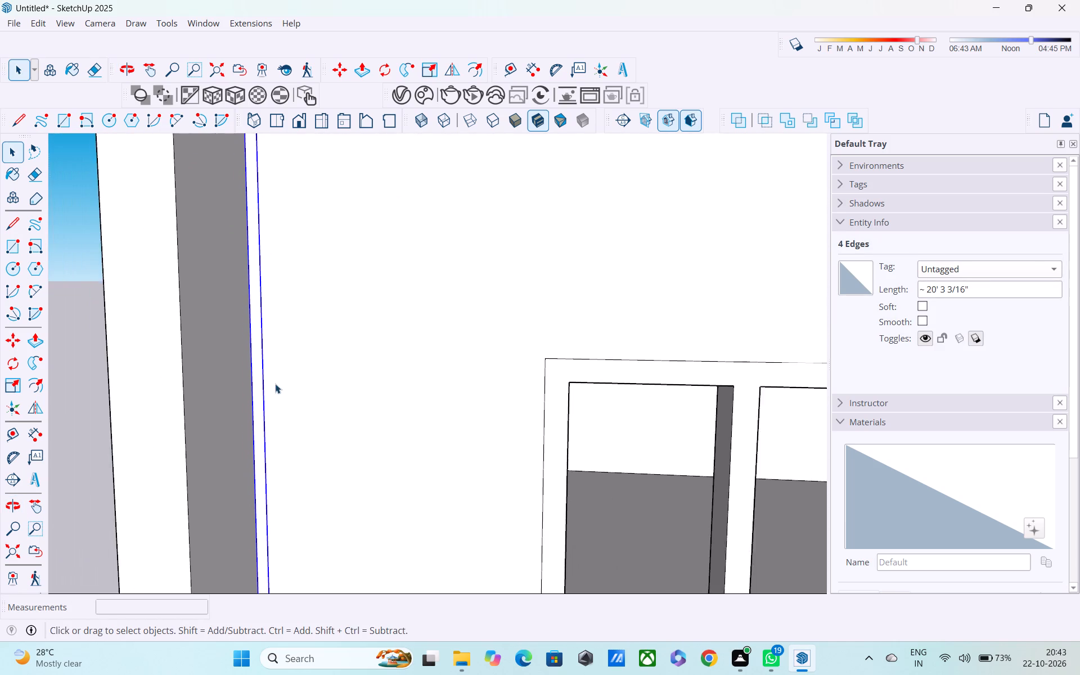
scroll(275, 384, "down", 3)
key("m")
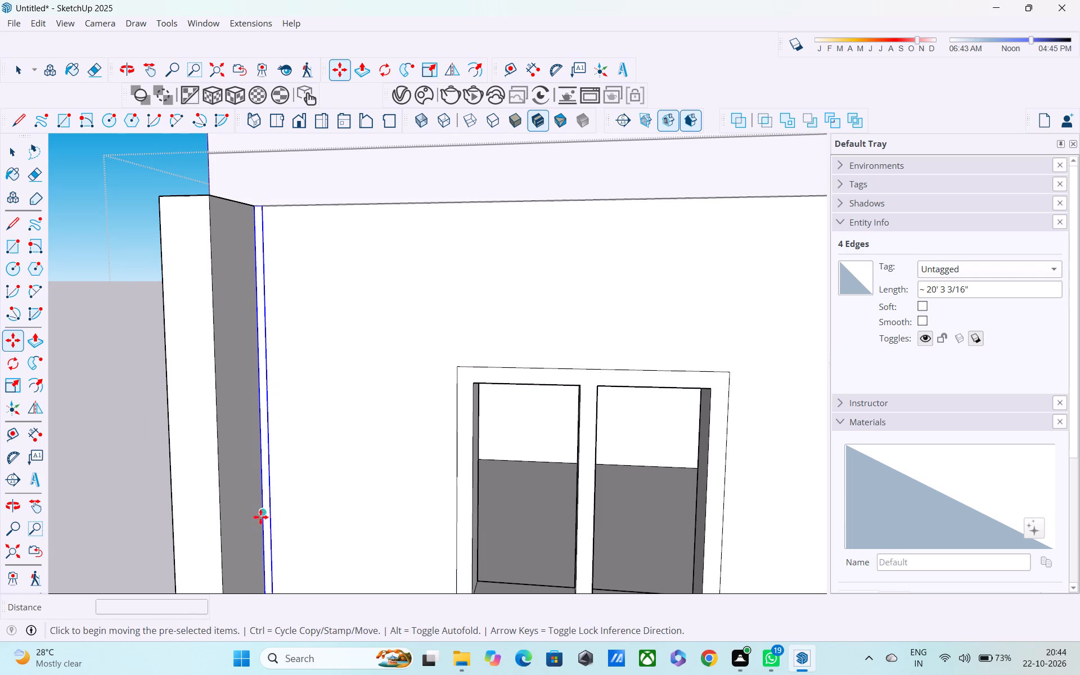
middle_click_drag(250, 510, 252, 233, "shift")
middle_click_drag(260, 415, 265, 294, "shift")
scroll(287, 426, "up", 4)
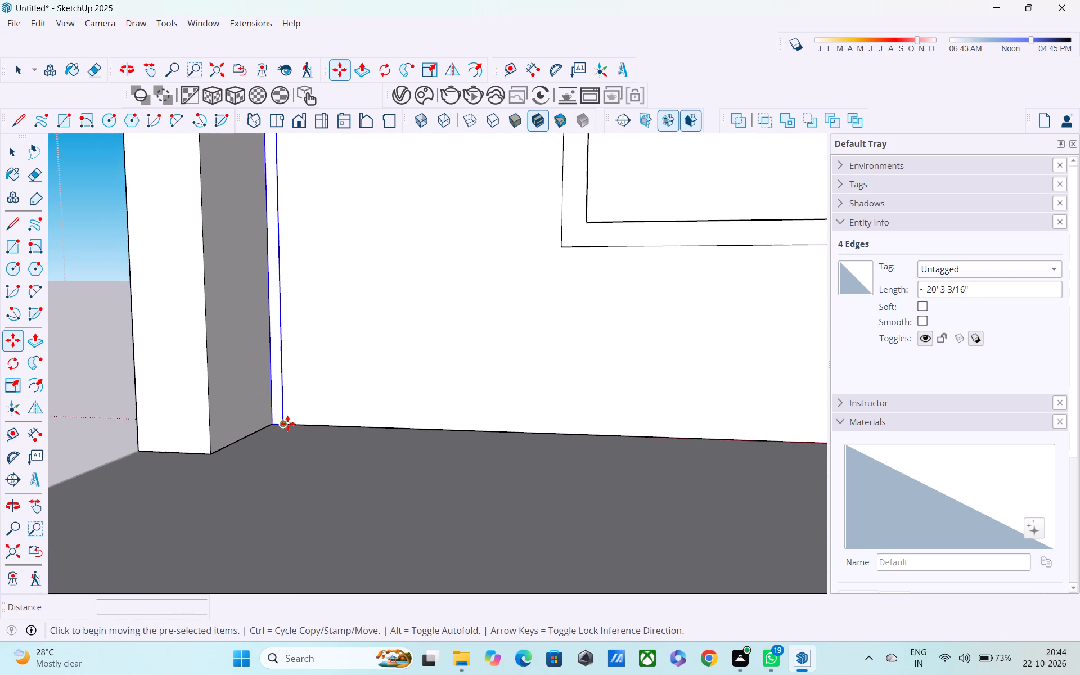
scroll(287, 424, "up", 3)
left_click(281, 425)
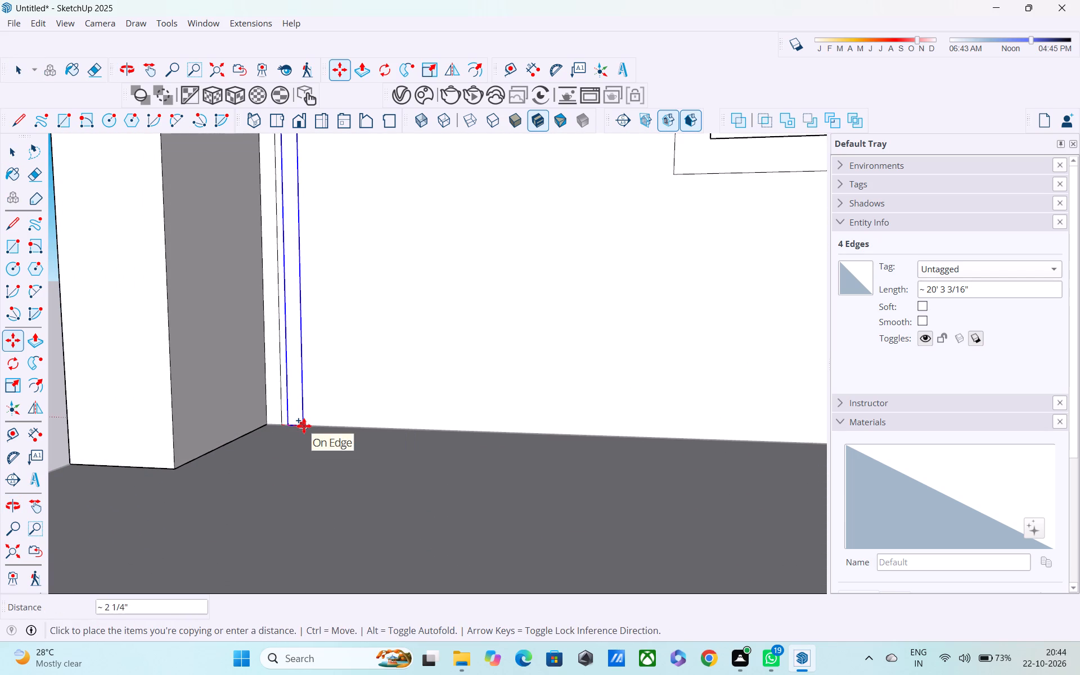
scroll(298, 421, "up", 4)
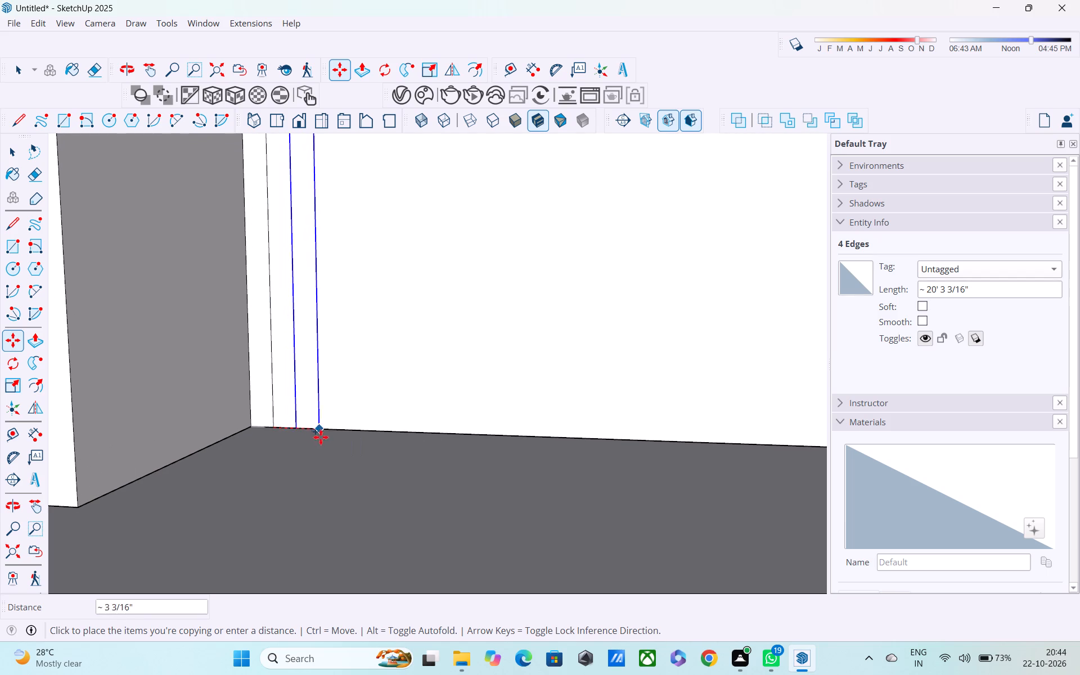
scroll(325, 441, "down", 4)
scroll(399, 437, "down", 1)
middle_click_drag(402, 436, 326, 435)
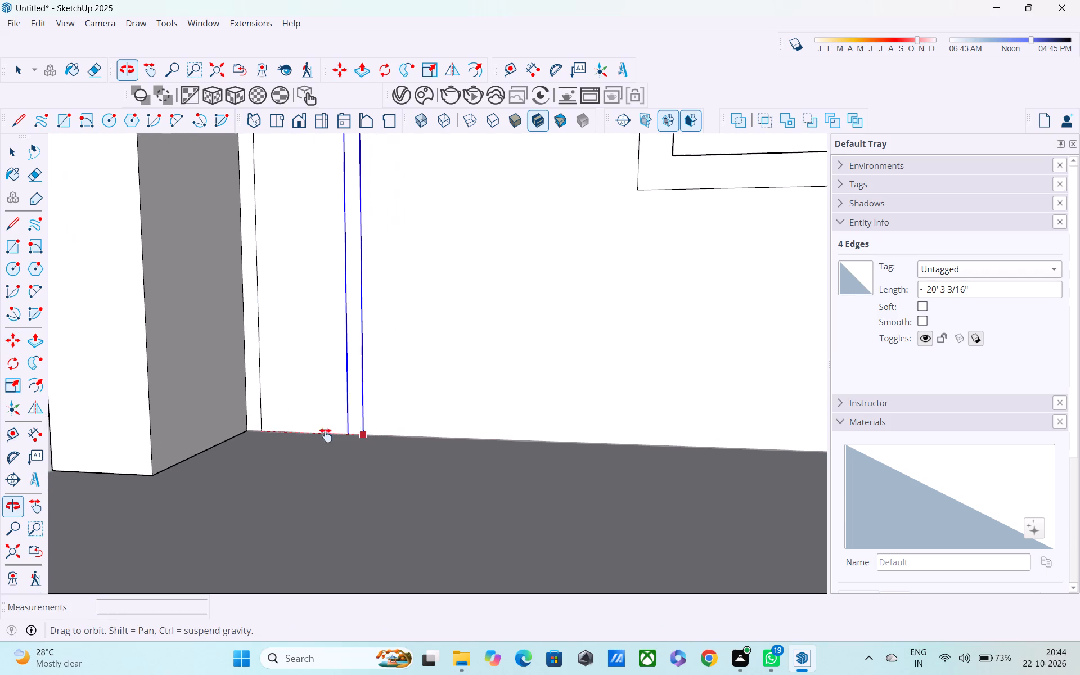
middle_click_drag(326, 435, 237, 444)
middle_click_drag(384, 450, 348, 497)
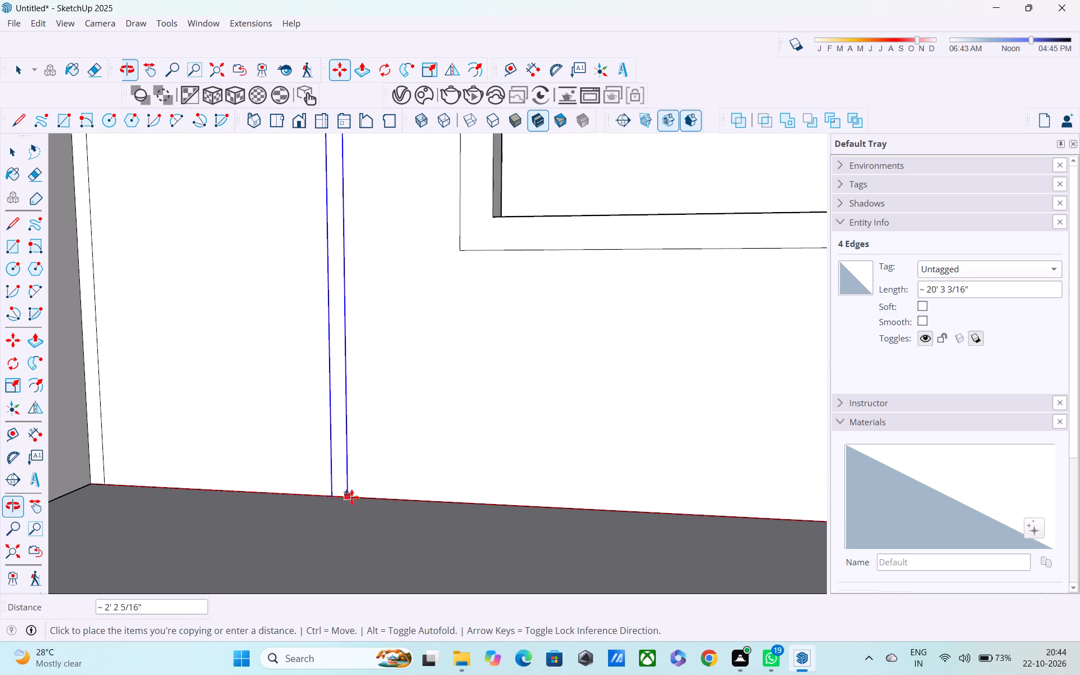
left_click(399, 497)
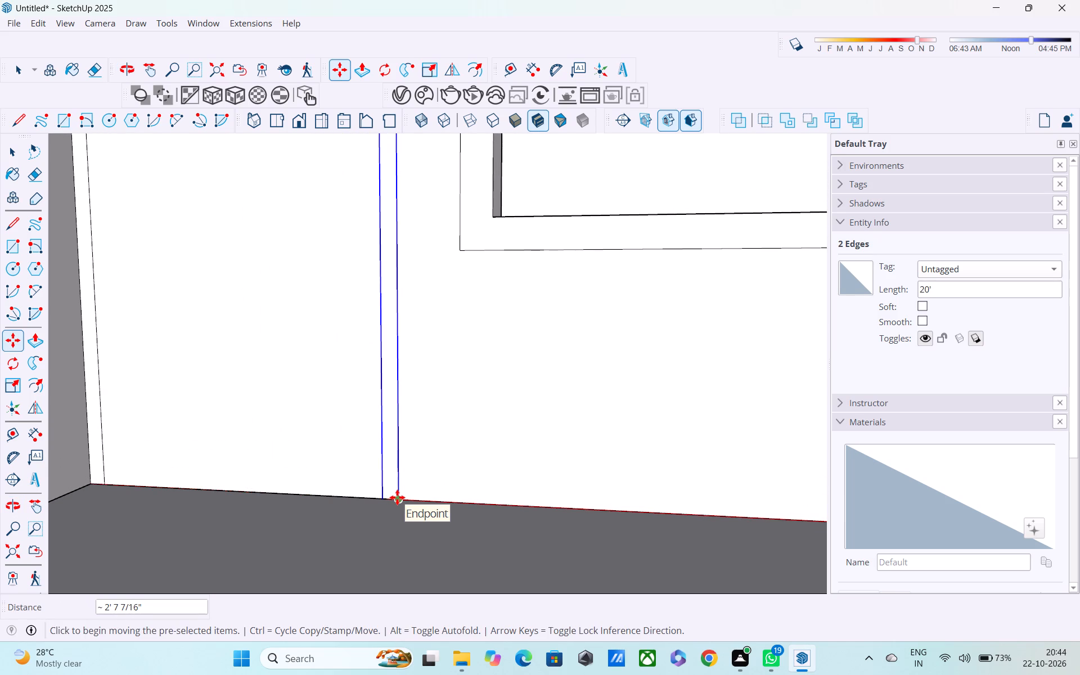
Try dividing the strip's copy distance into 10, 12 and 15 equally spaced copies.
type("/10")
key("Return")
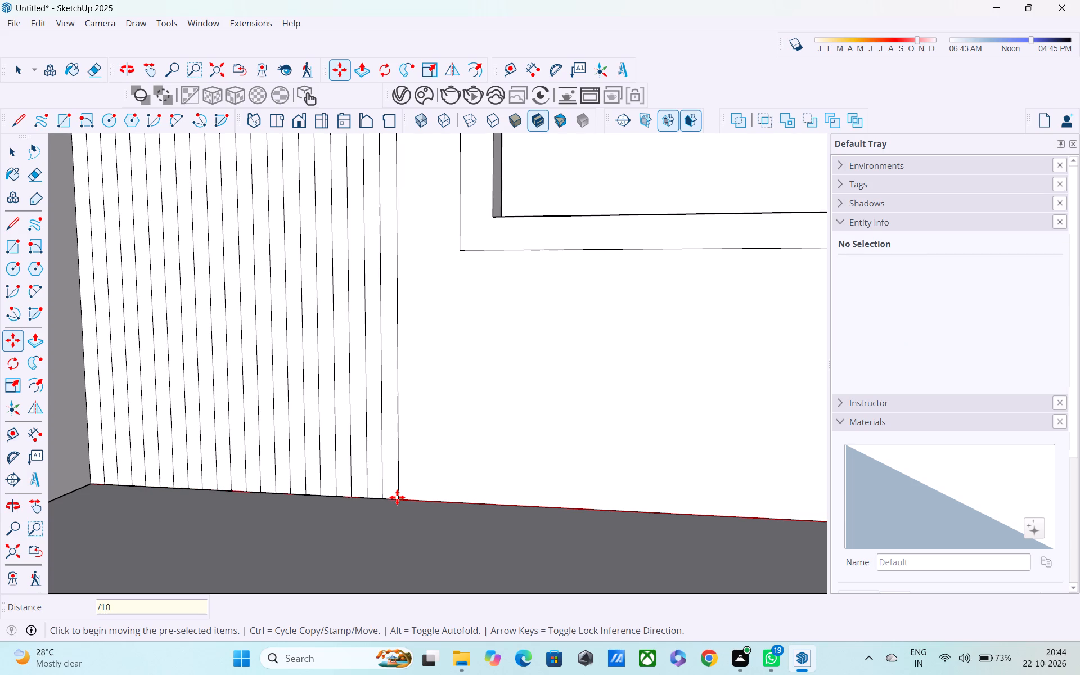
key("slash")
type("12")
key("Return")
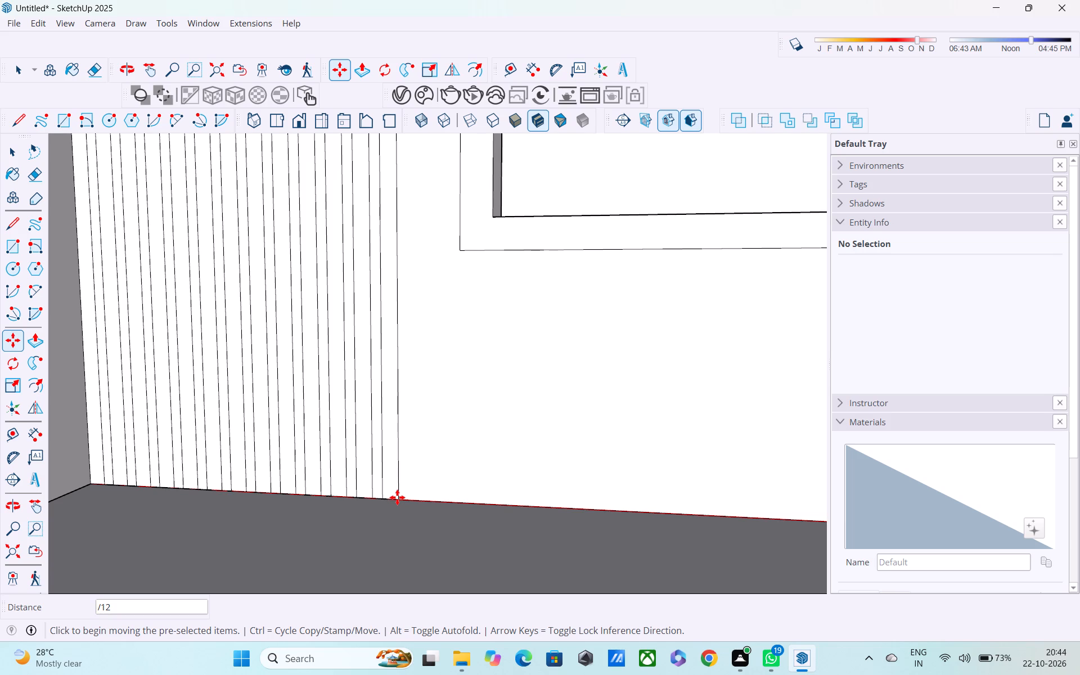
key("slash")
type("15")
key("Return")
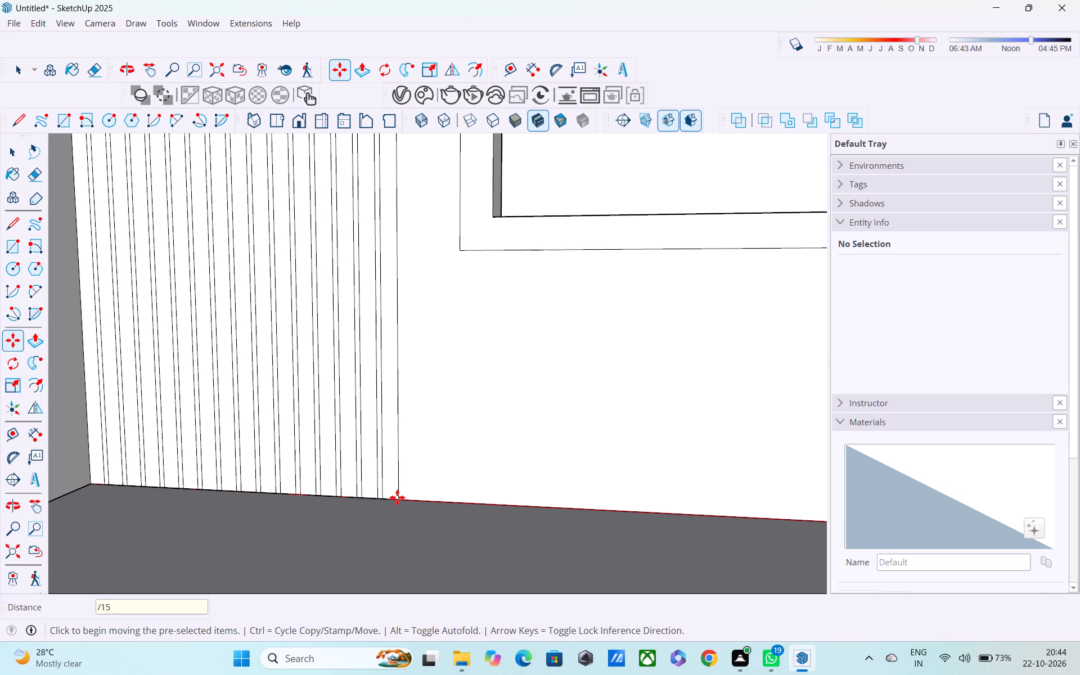
Divide the strip's copy distance into 18 equally spaced copies between the pier and the window.
key("slash")
type("18")
key("Return")
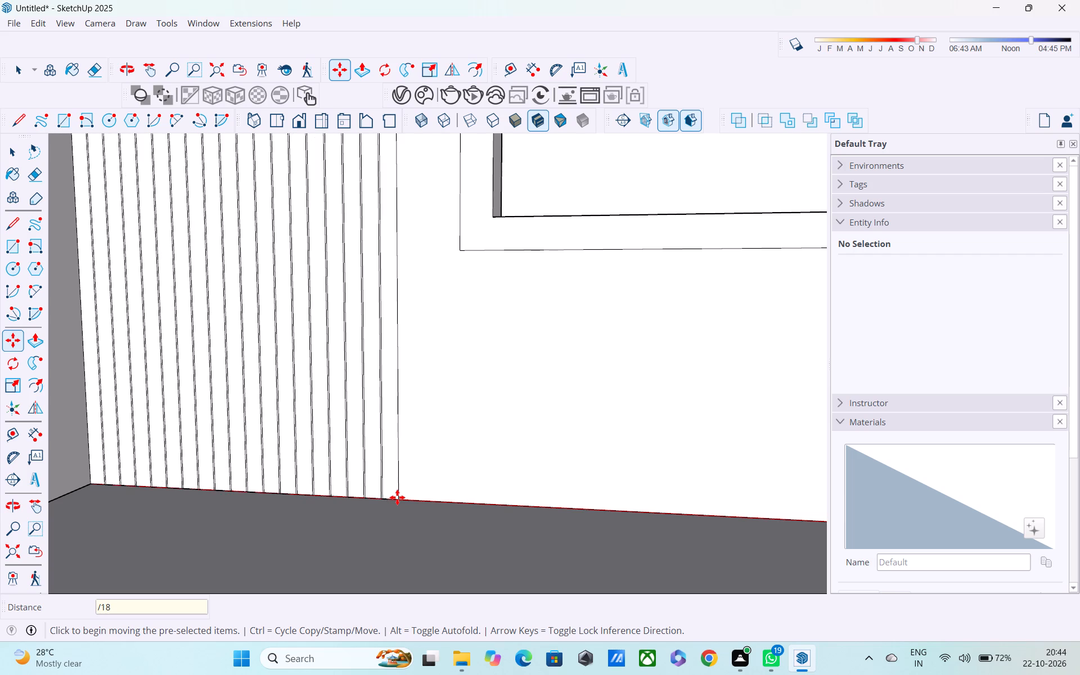
Examine the vertical strips beside the pier from base to slab, along with the front wall's window and door openings.
scroll(398, 475, "down", 3)
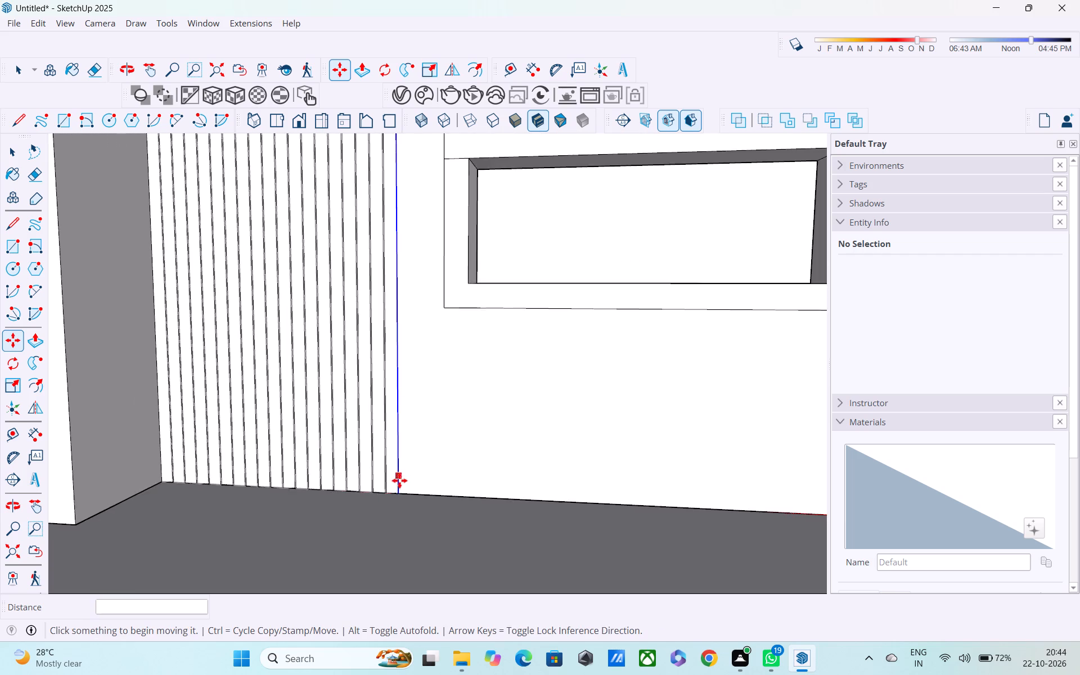
scroll(403, 473, "down", 3)
middle_click_drag(373, 398, 438, 504)
middle_click_drag(346, 390, 388, 397)
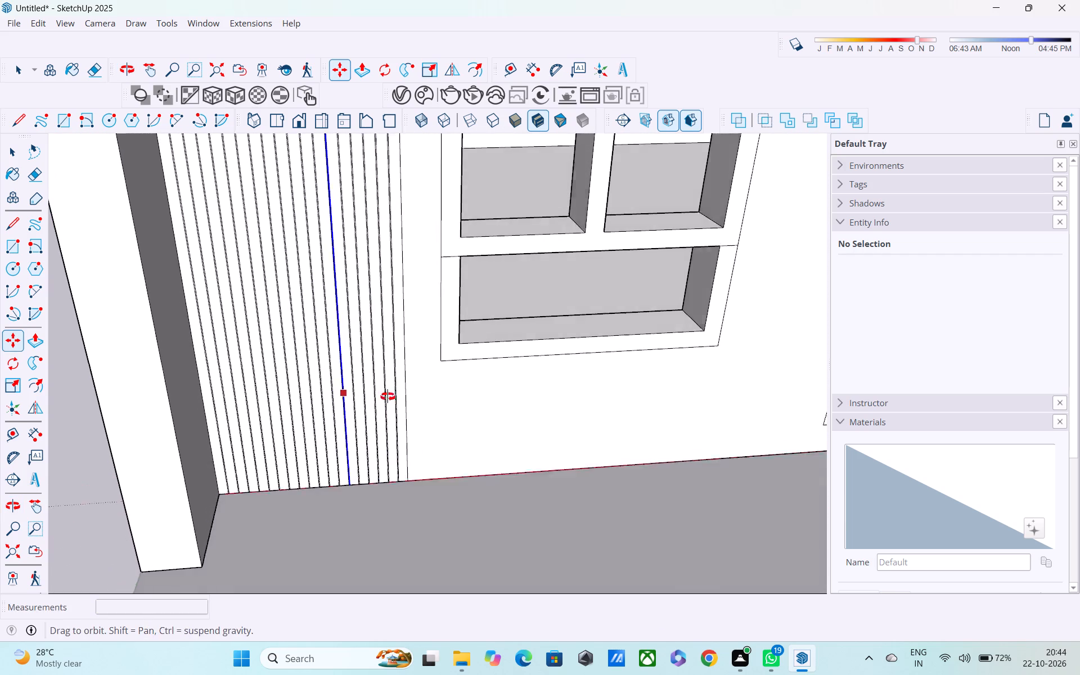
middle_click_drag(388, 397, 434, 394)
scroll(308, 379, "up", 2)
middle_click_drag(244, 355, 172, 318)
scroll(204, 369, "up", 4)
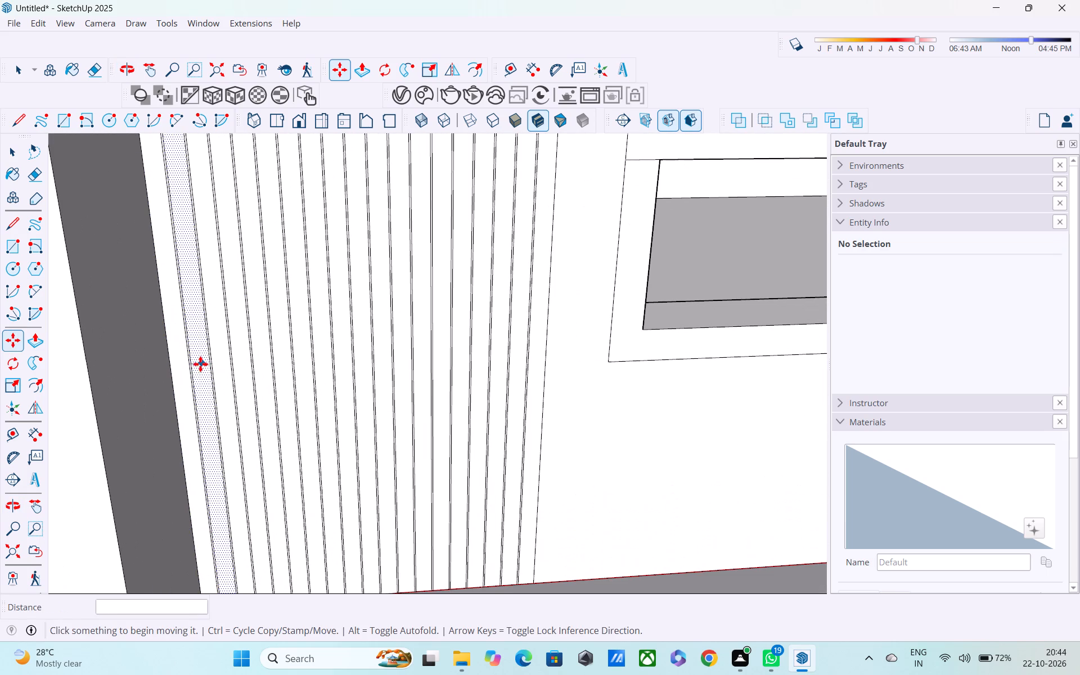
key("space")
scroll(195, 415, "down", 4)
scroll(298, 439, "down", 2)
middle_click(308, 443)
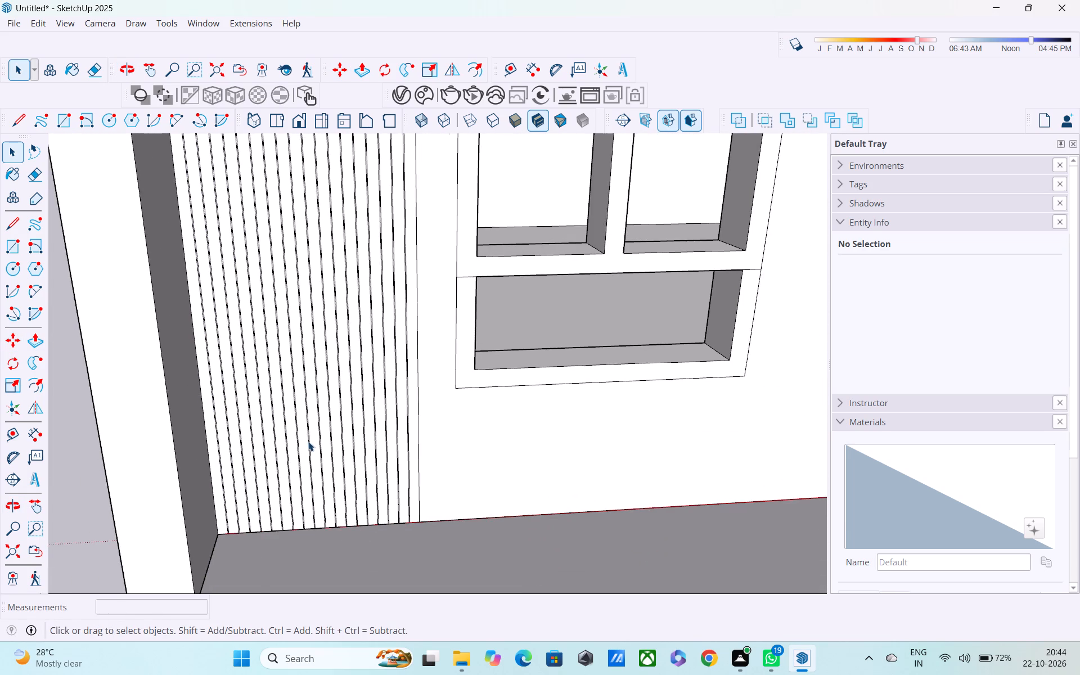
middle_click_drag(308, 440, 283, 425)
middle_click_drag(473, 430, 415, 370)
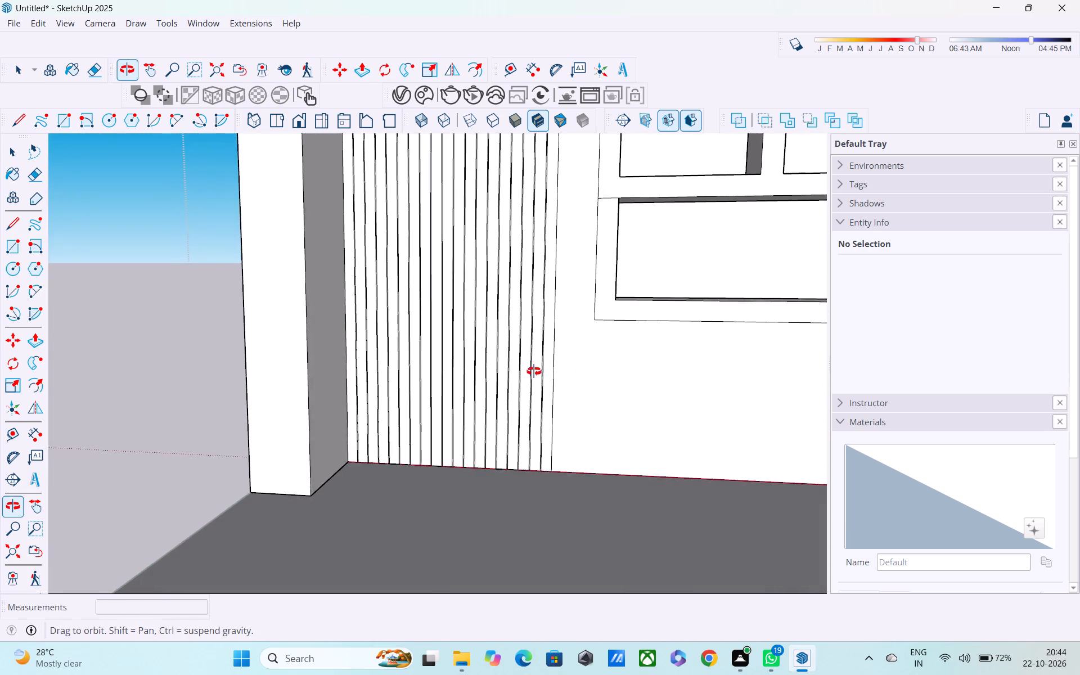
left_click(188, 398)
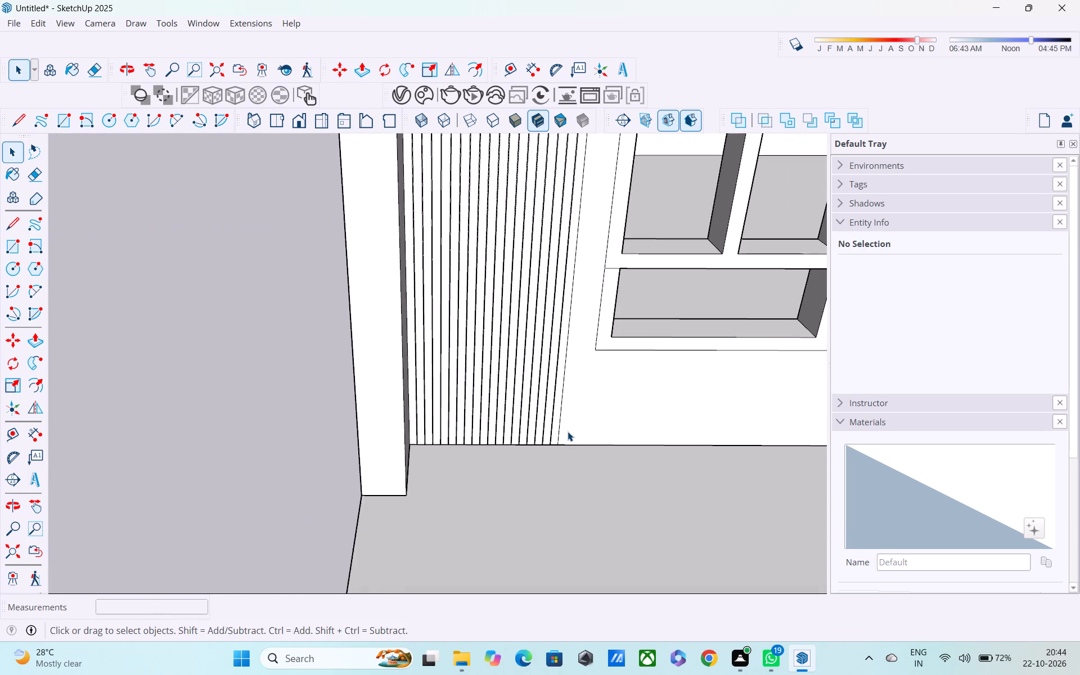
scroll(566, 379, "down", 4)
middle_click_drag(615, 397, 503, 514, "shift")
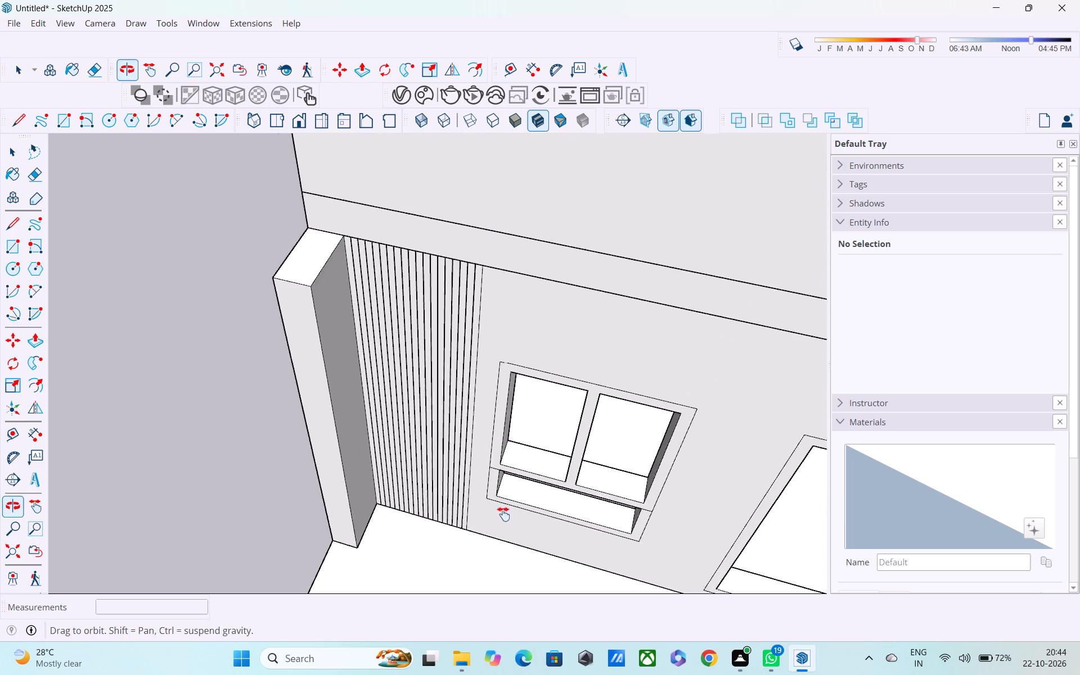
middle_click_drag(503, 514, 499, 518, "shift")
middle_click_drag(510, 498, 538, 312)
scroll(561, 345, "down", 3)
middle_click_drag(620, 391, 424, 352)
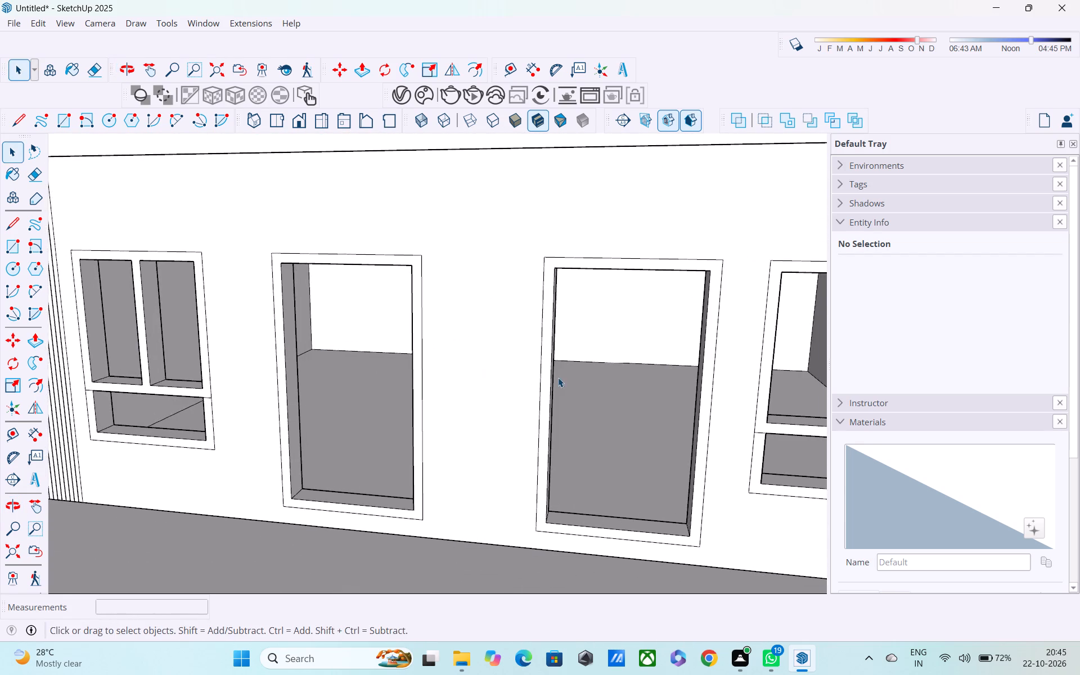
Measure the gap between the last narrow strip and the outermost vertical line at the pattern's window end, along the front wall's base.
scroll(559, 377, "down", 2)
middle_click_drag(593, 384, 348, 361, "shift")
scroll(501, 379, "up", 1)
middle_click_drag(502, 379, 552, 340)
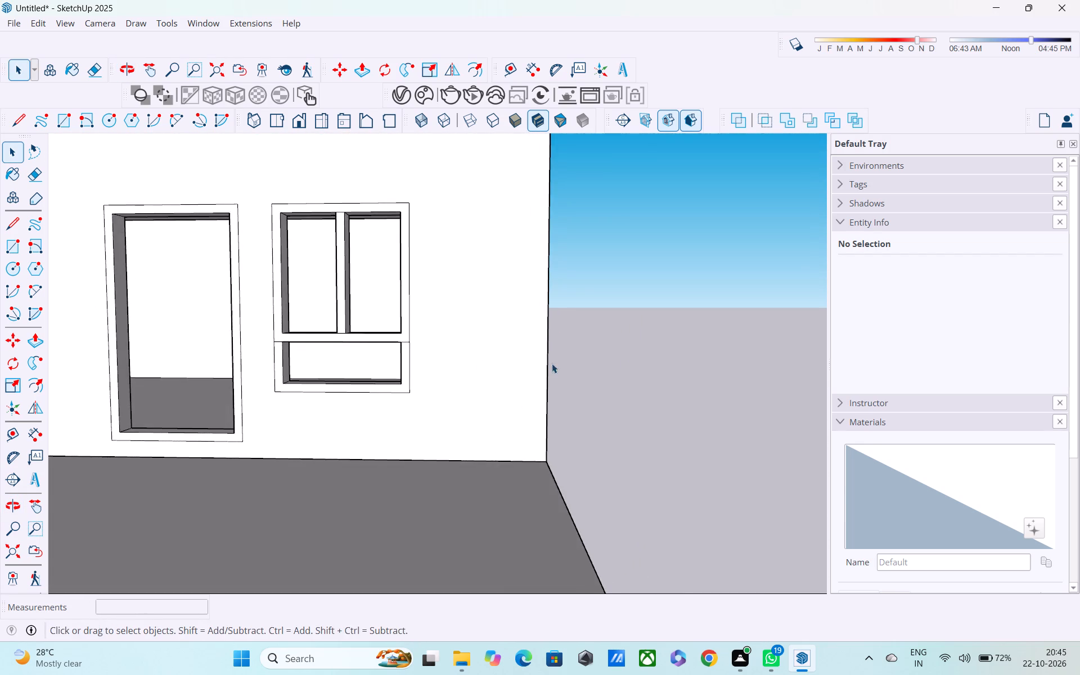
scroll(546, 402, "down", 2)
middle_click_drag(489, 444, 1076, 425)
scroll(492, 451, "up", 3)
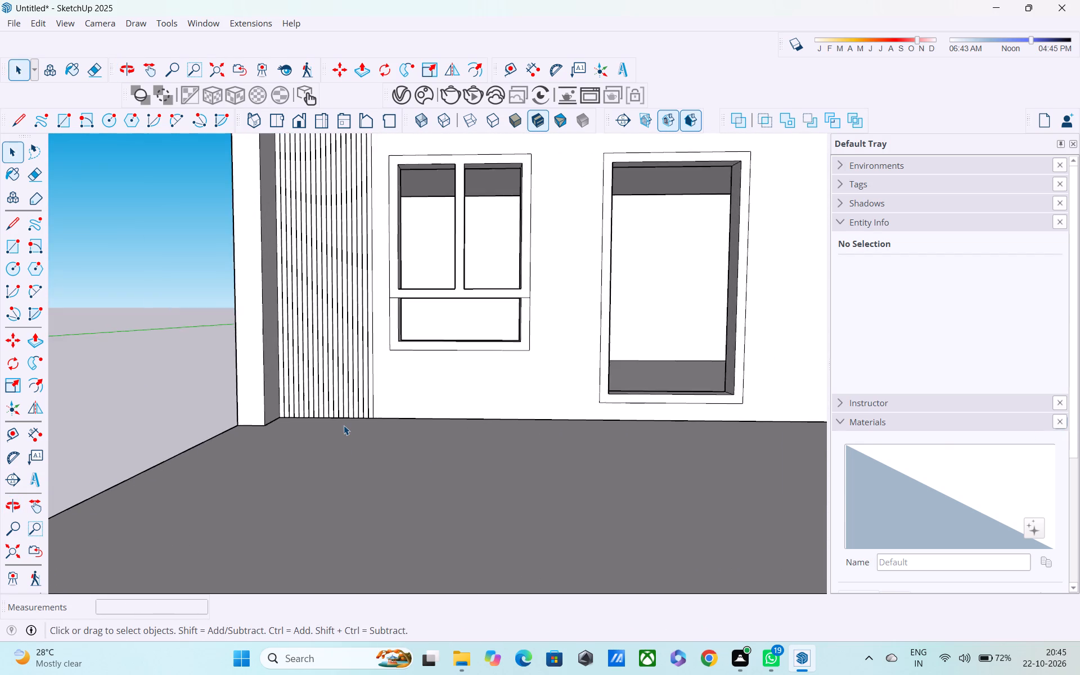
scroll(344, 425, "up", 4)
key("t")
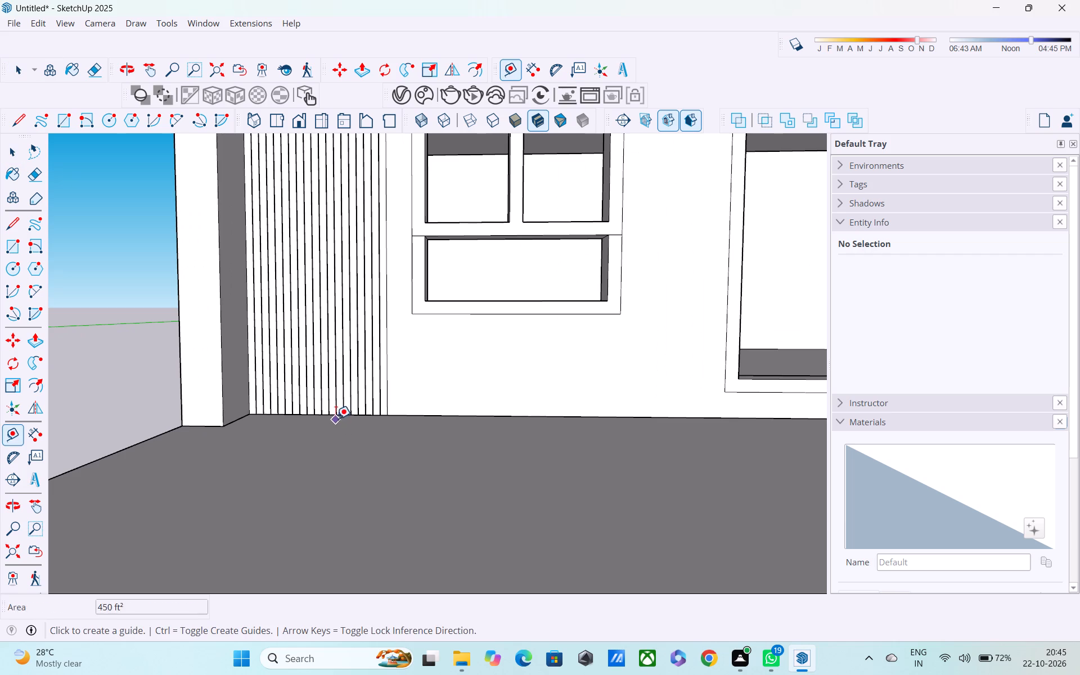
scroll(371, 411, "up", 3)
left_click(391, 411)
scroll(387, 409, "up", 4)
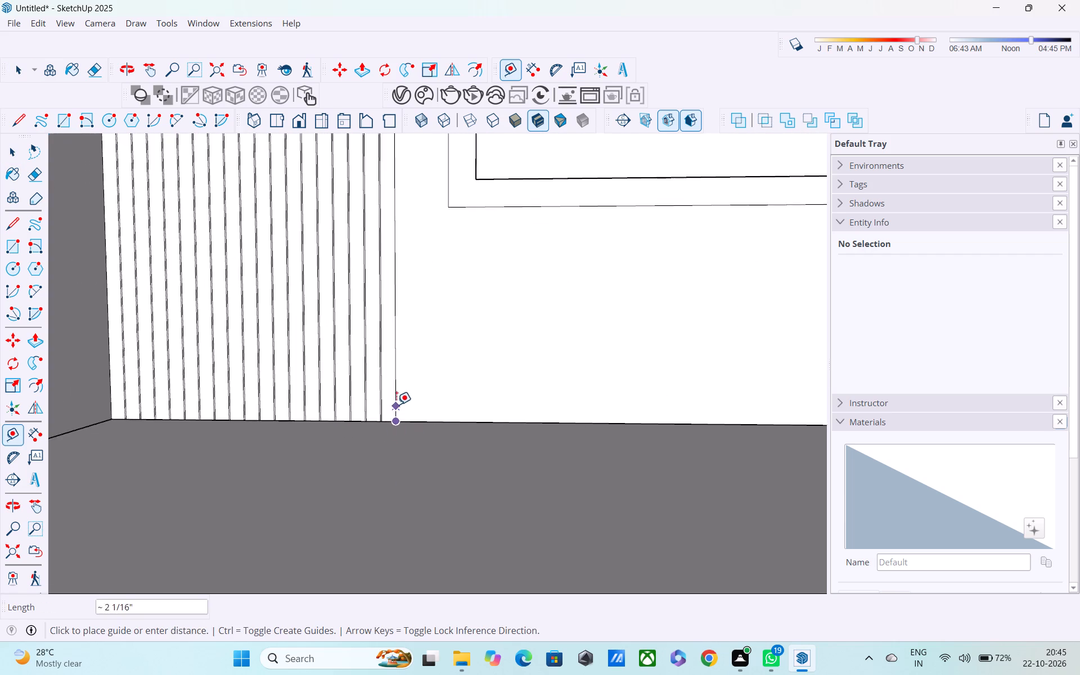
scroll(394, 411, "up", 12)
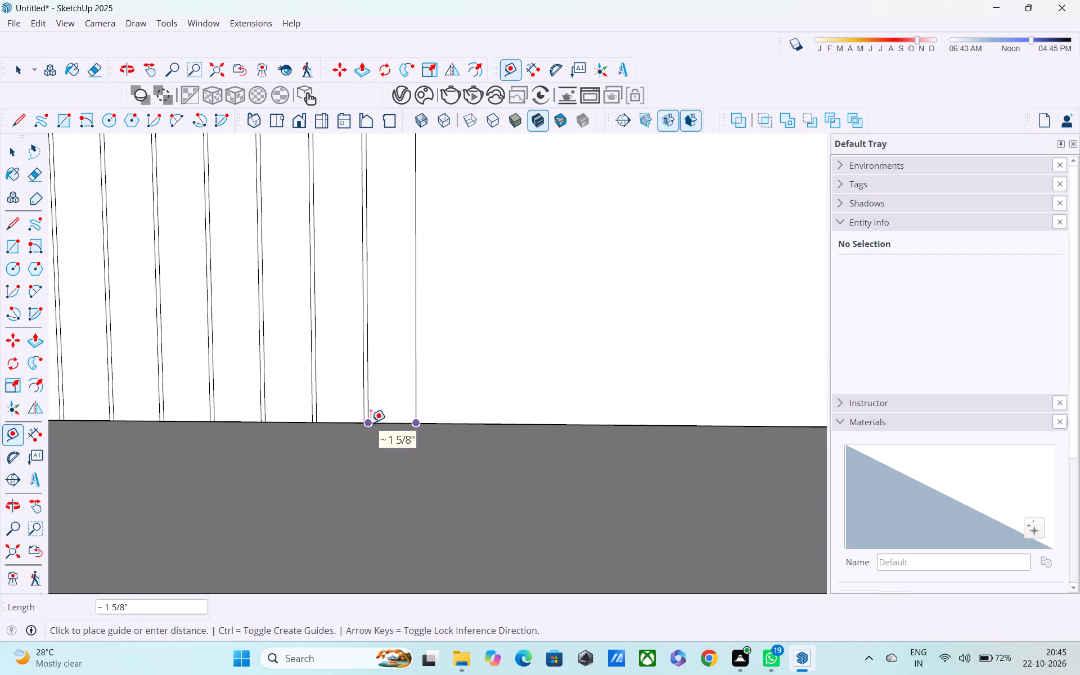
scroll(371, 419, "up", 6)
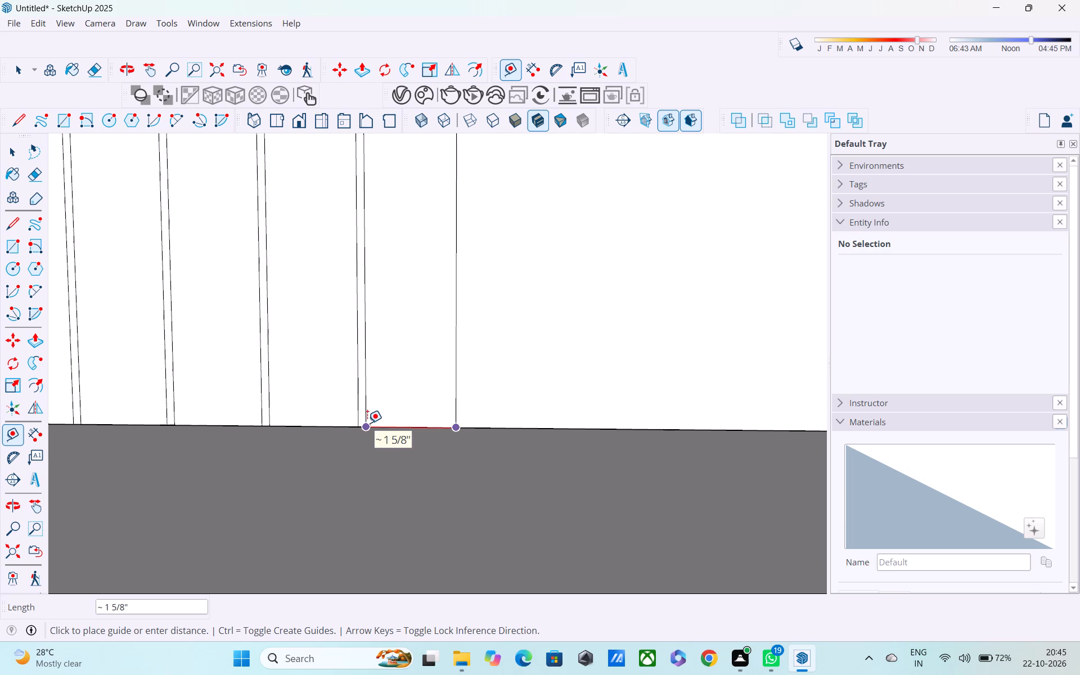
scroll(367, 423, "down", 2)
key("Escape")
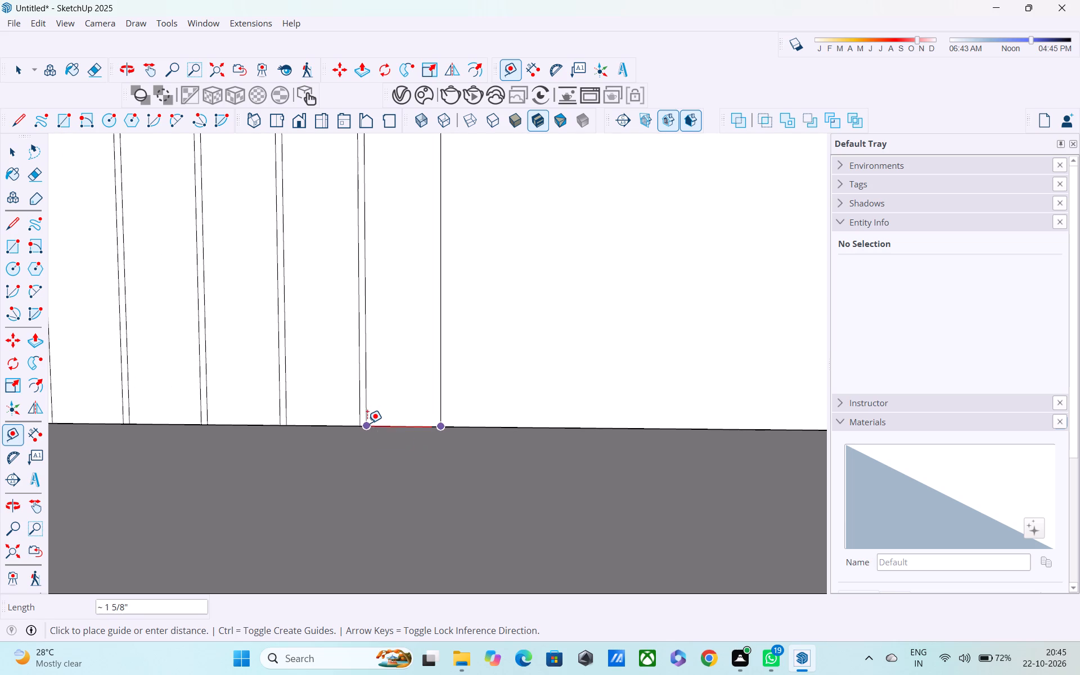
Measure the gap between the projecting pier and the first narrow strip along the front wall's base.
scroll(367, 423, "down", 5)
middle_click_drag(348, 460, 837, 457, "shift")
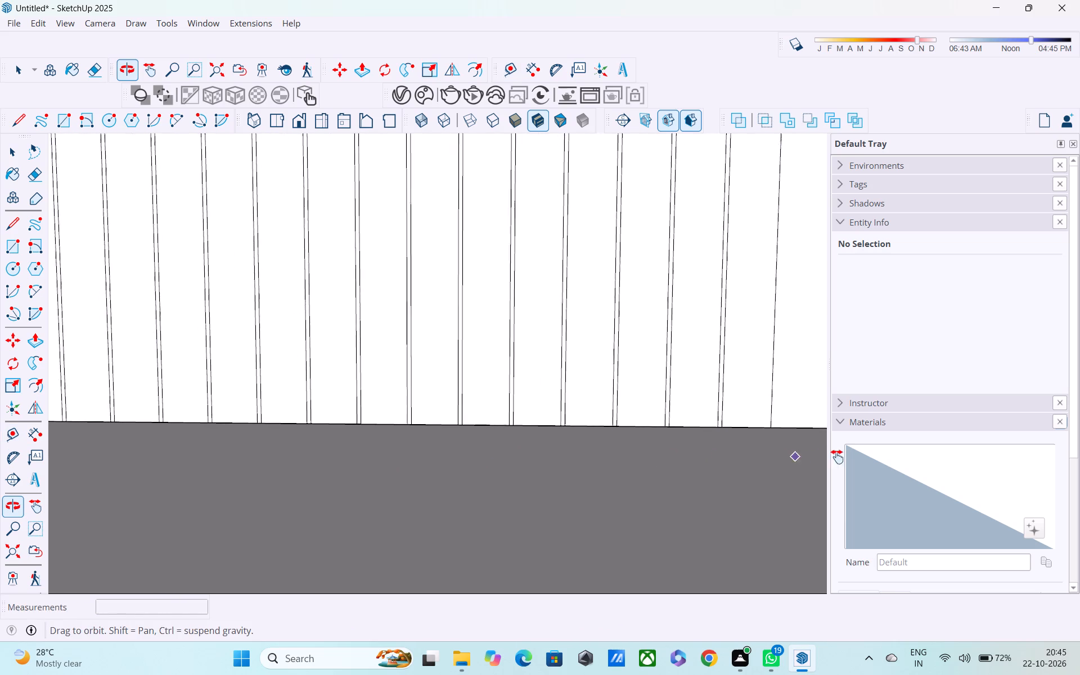
middle_click_drag(837, 457, 855, 455, "shift")
middle_click_drag(151, 461, 627, 460, "shift")
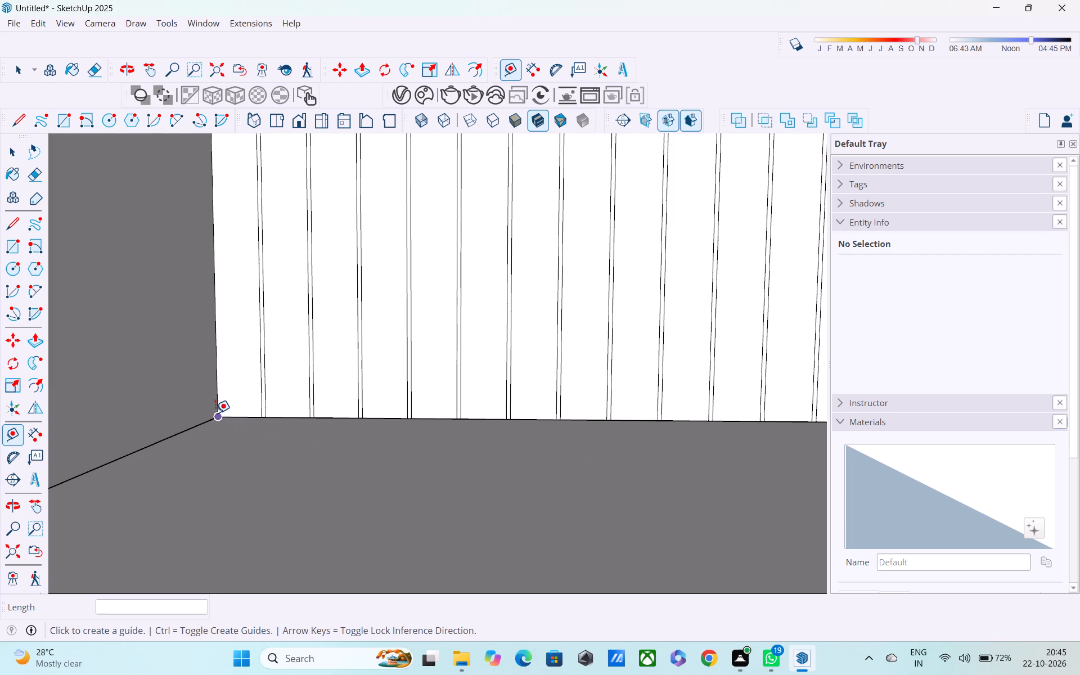
left_click(214, 412)
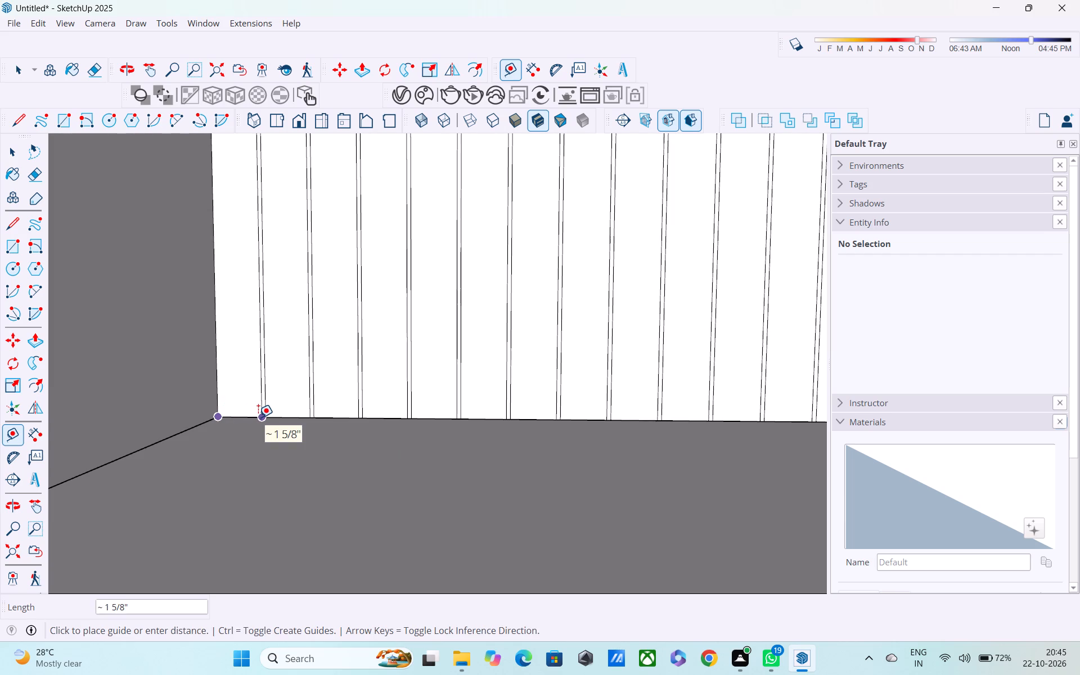
scroll(264, 415, "up", 4)
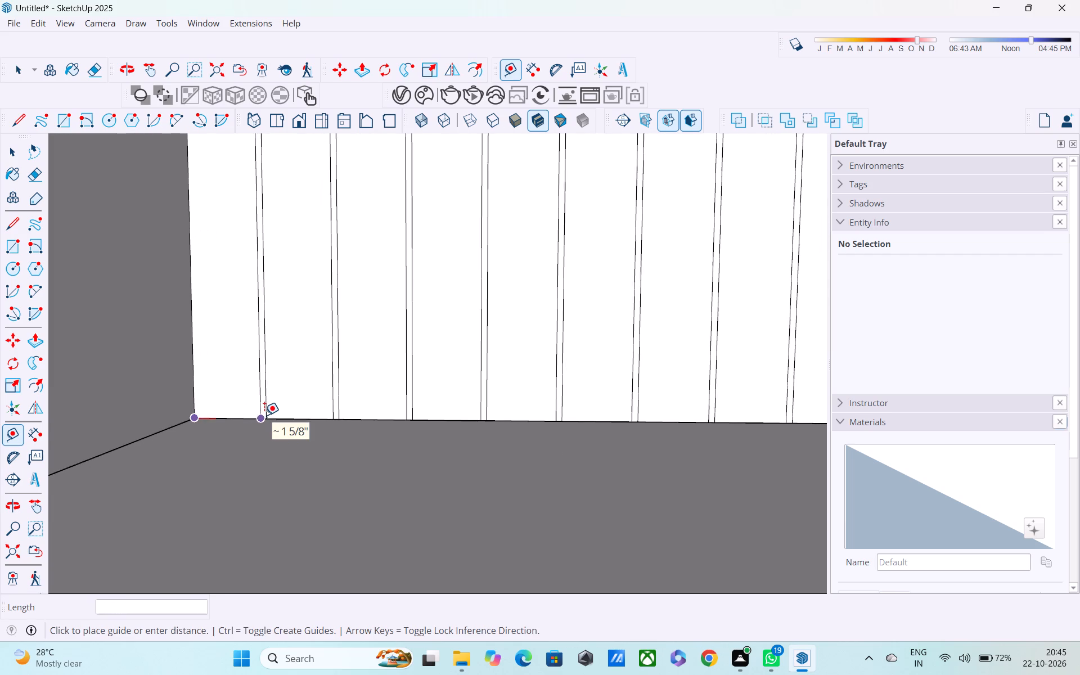
scroll(266, 412, "up", 4)
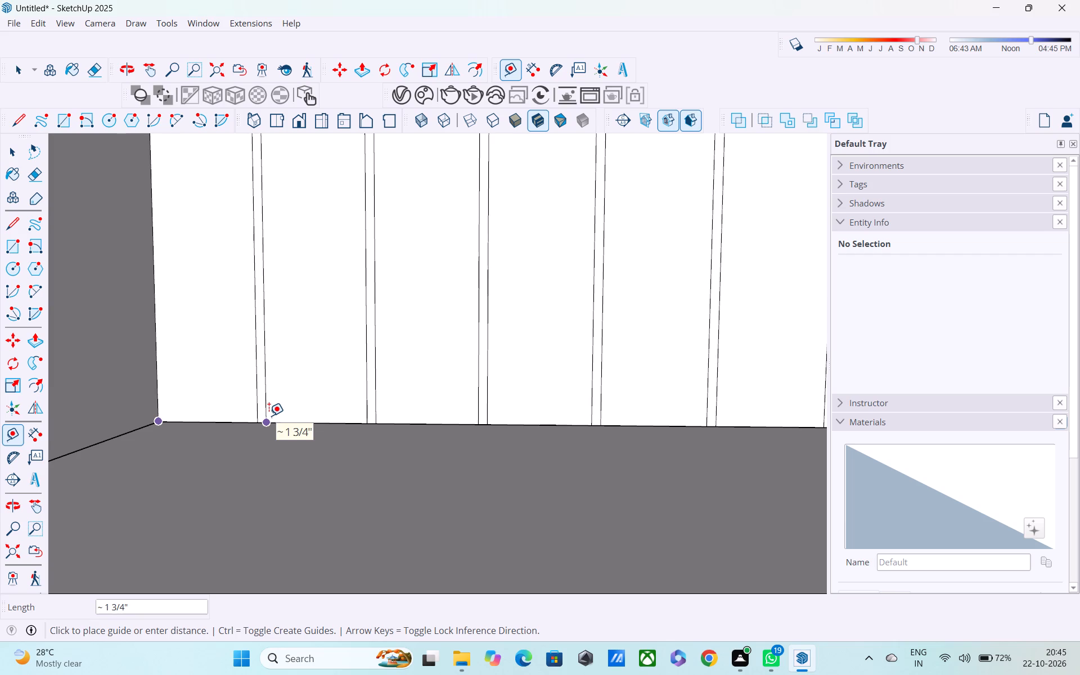
key("Escape")
scroll(281, 417, "down", 9)
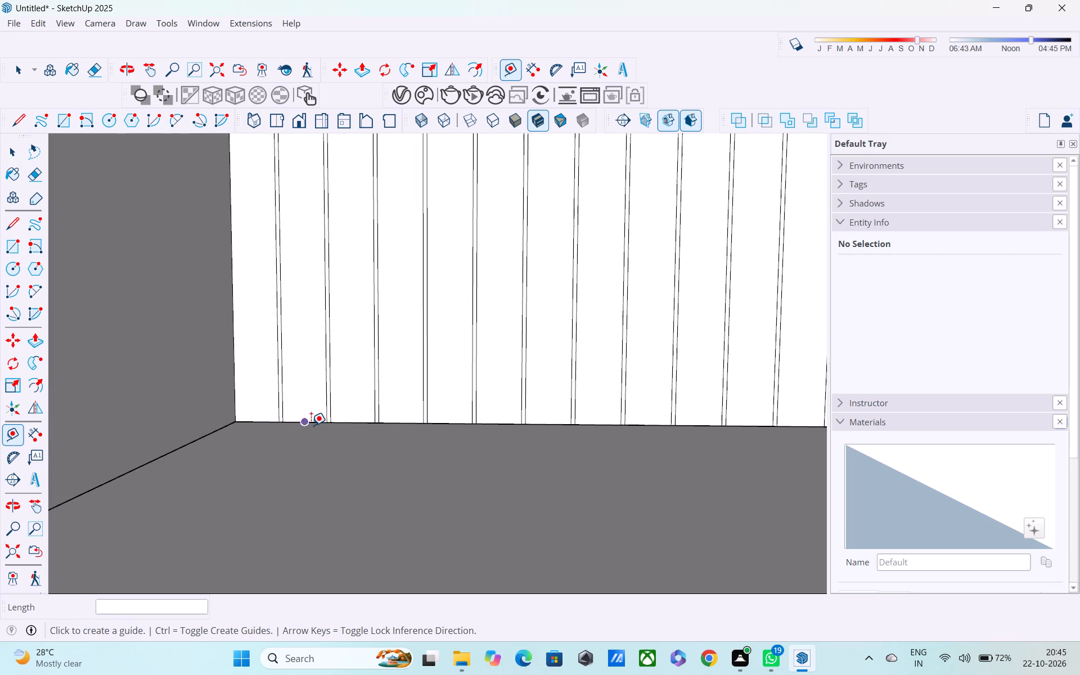
scroll(311, 425, "down", 3)
middle_click_drag(312, 425, 92, 435, "shift")
middle_click_drag(92, 435, 348, 431)
left_click(274, 427)
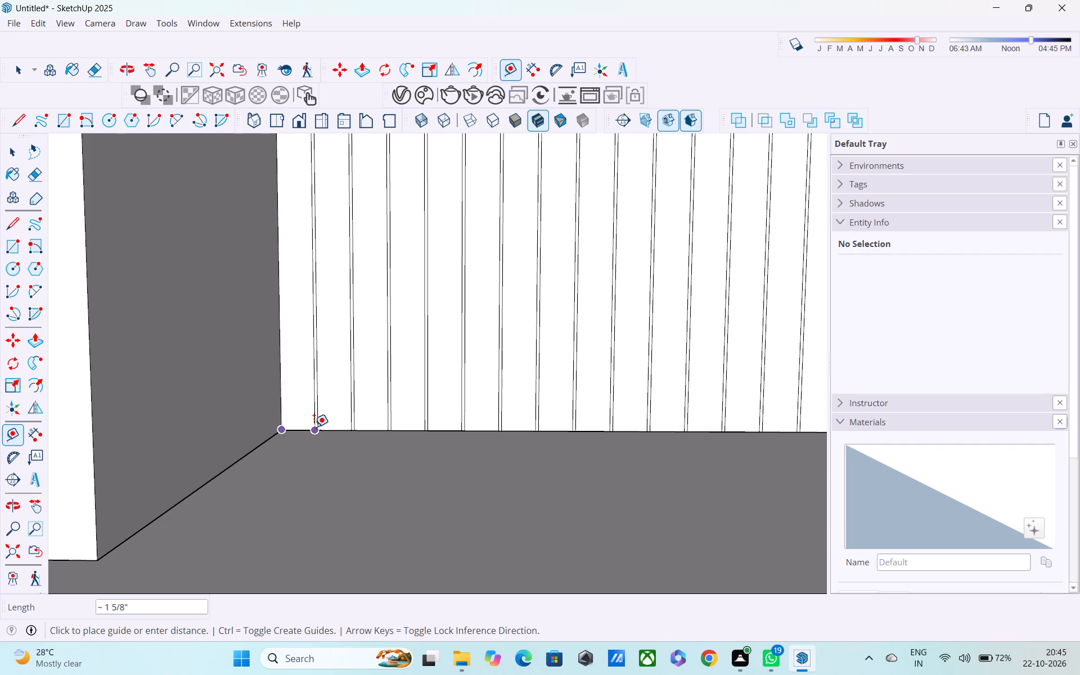
scroll(313, 425, "down", 8)
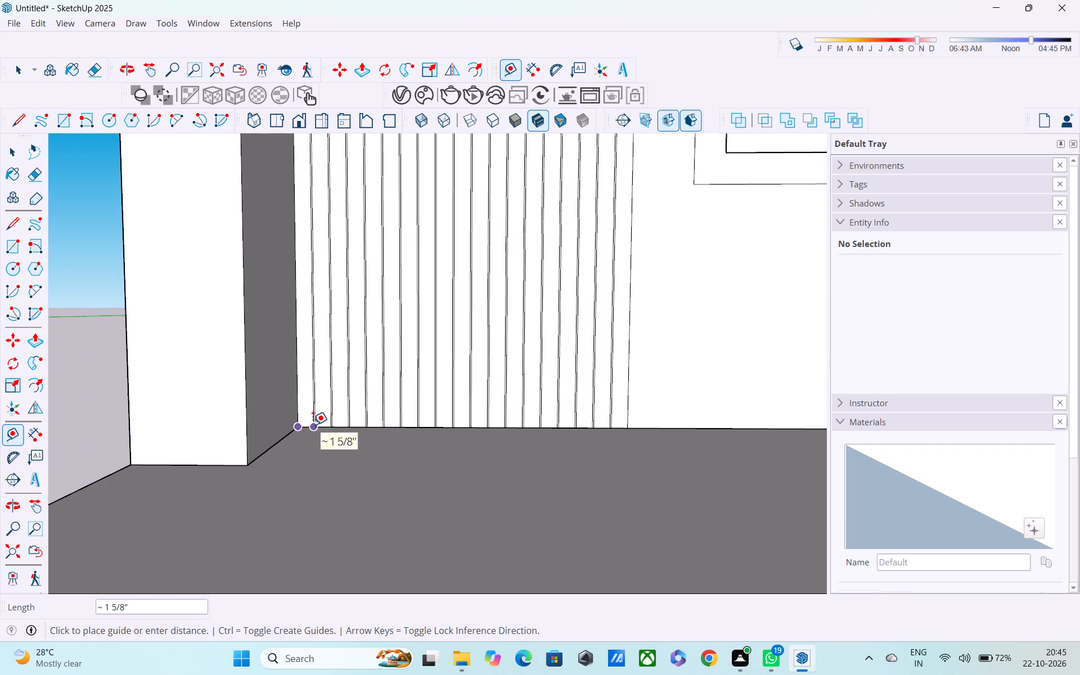
scroll(313, 425, "down", 4)
key("space")
Copy the two vertical edges and base edge bounding the gap beside the pier about 28' 2 13/16" along the base, near the far corner.
scroll(318, 400, "up", 2)
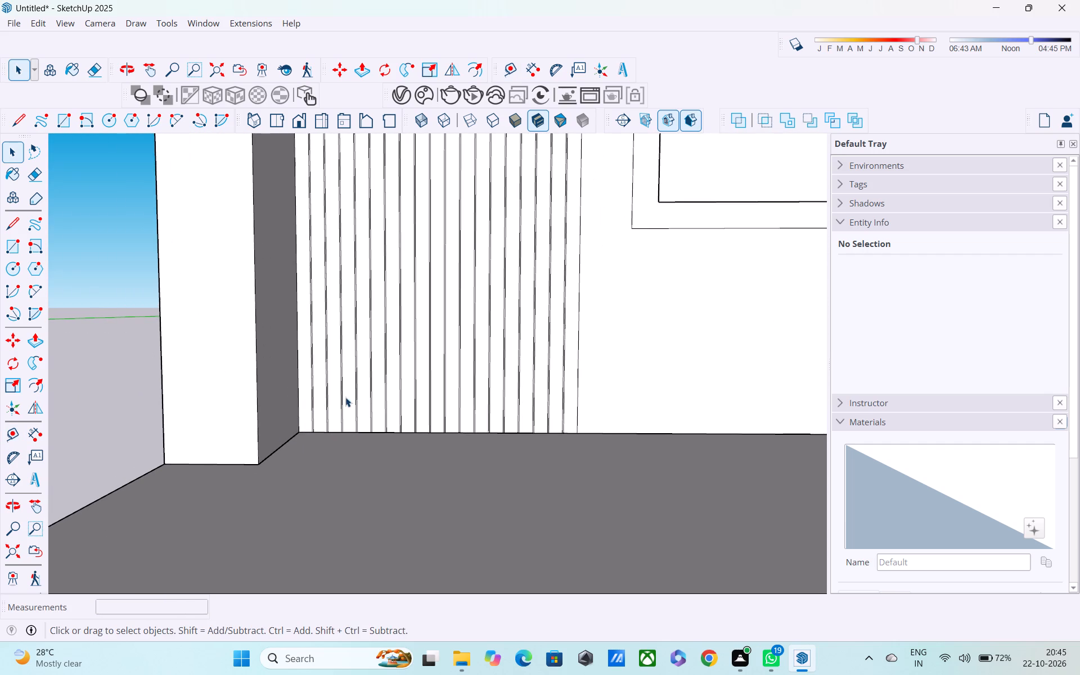
middle_click_drag(343, 396, 299, 396)
scroll(314, 398, "up", 9)
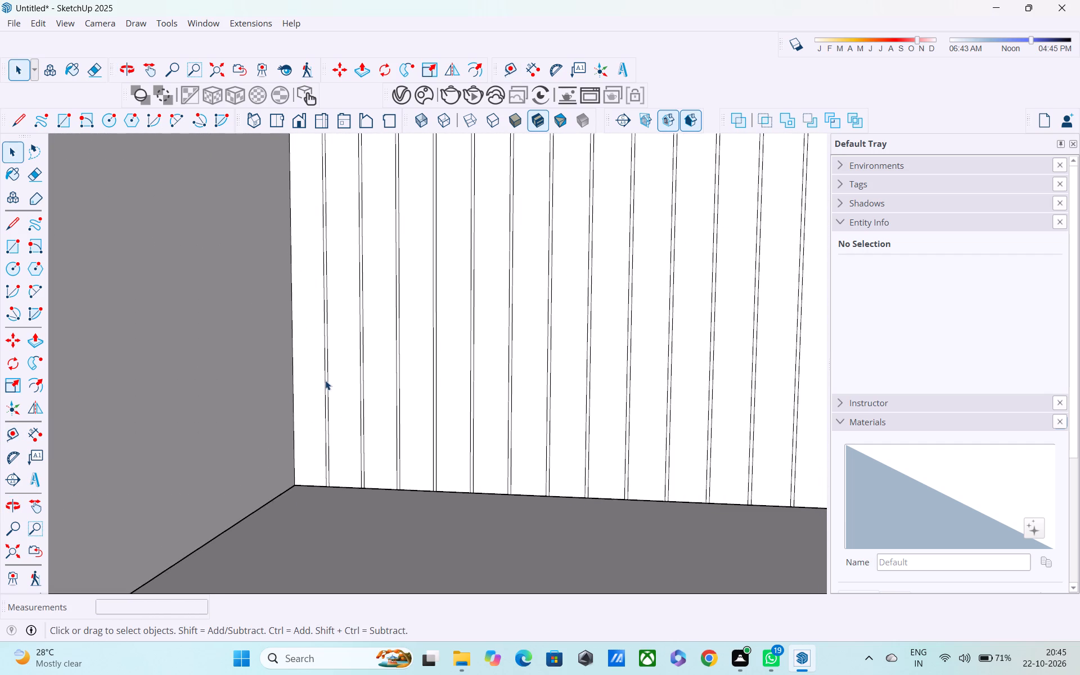
left_click(325, 380)
double_click(324, 388)
scroll(321, 393, "up", 3)
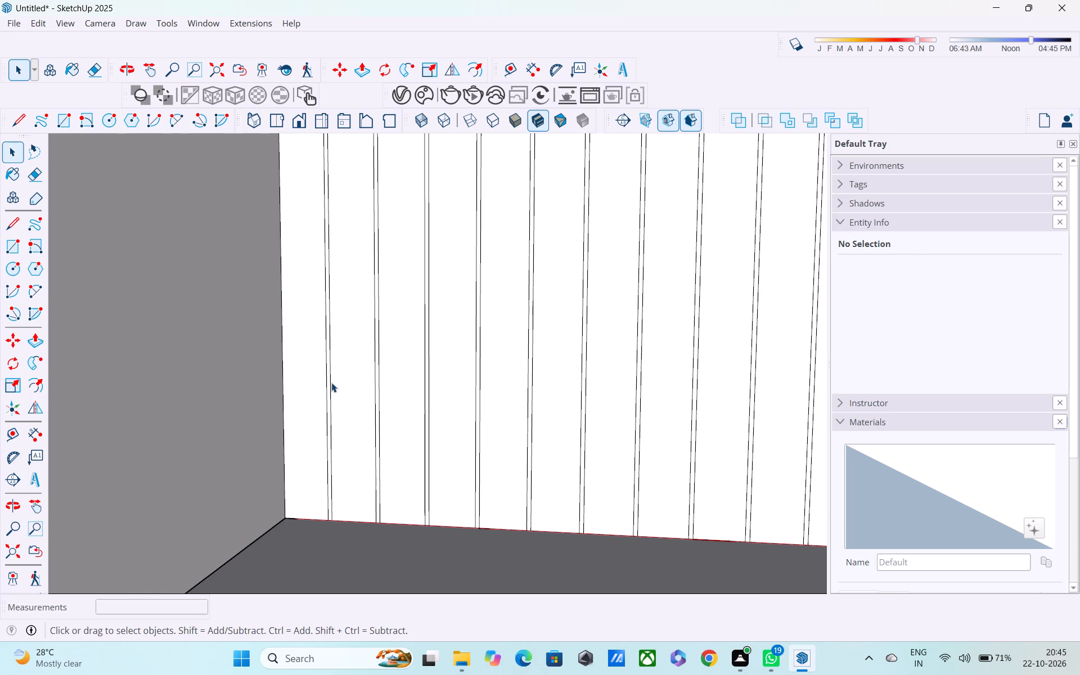
left_click(326, 363)
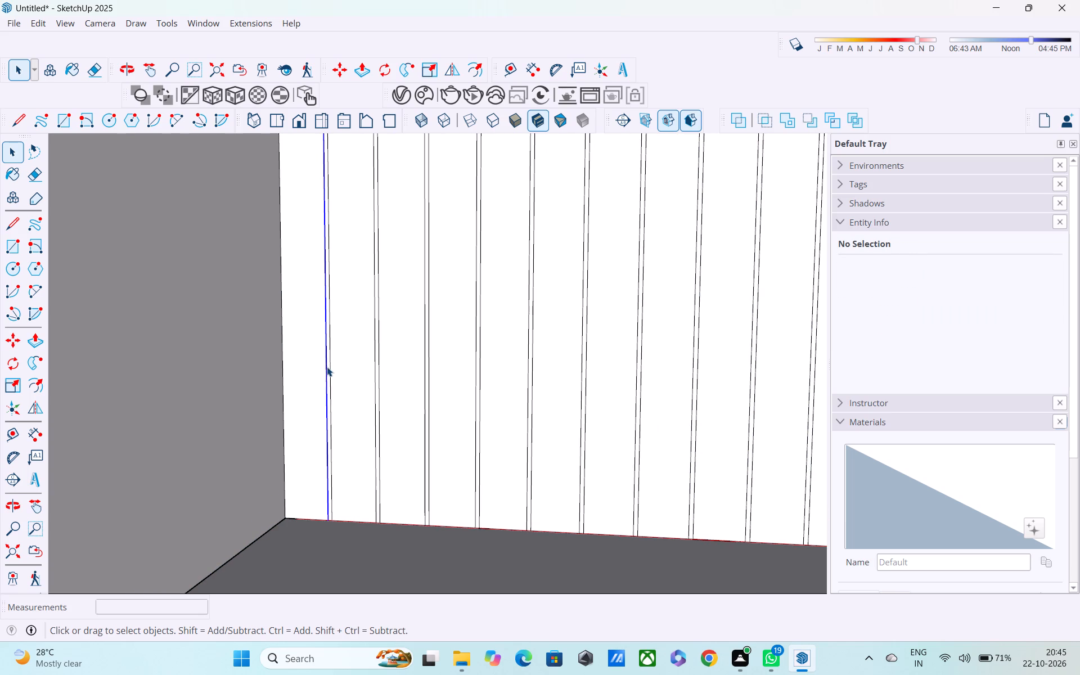
scroll(310, 453, "up", 3)
left_click(275, 414, "shift")
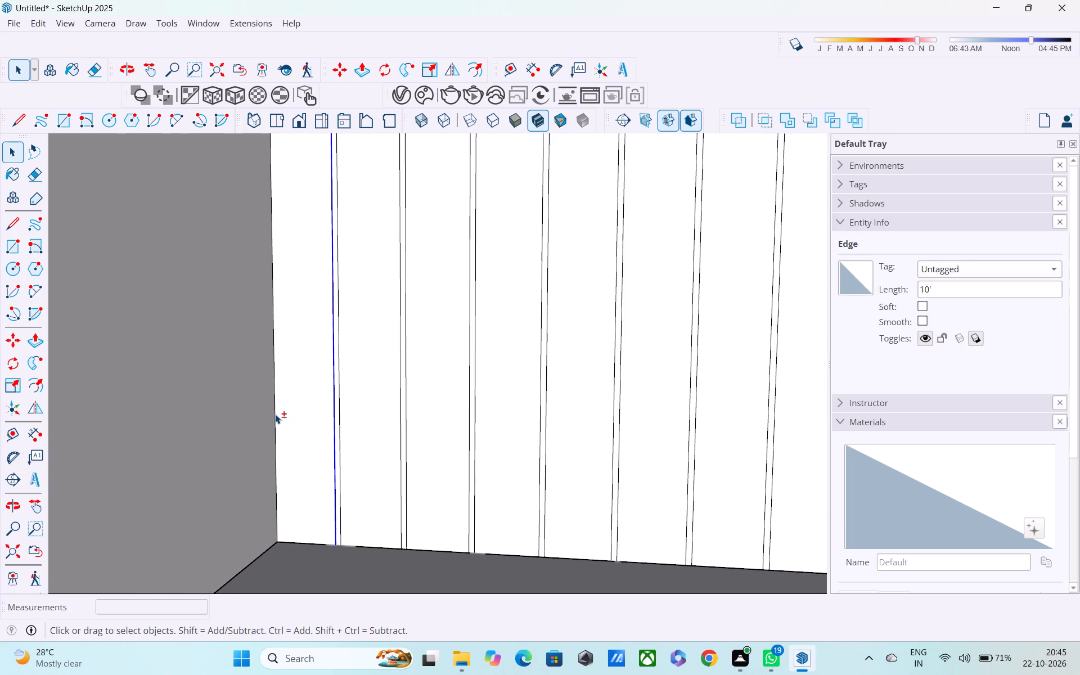
left_click(307, 544, "shift")
scroll(308, 537, "down", 4)
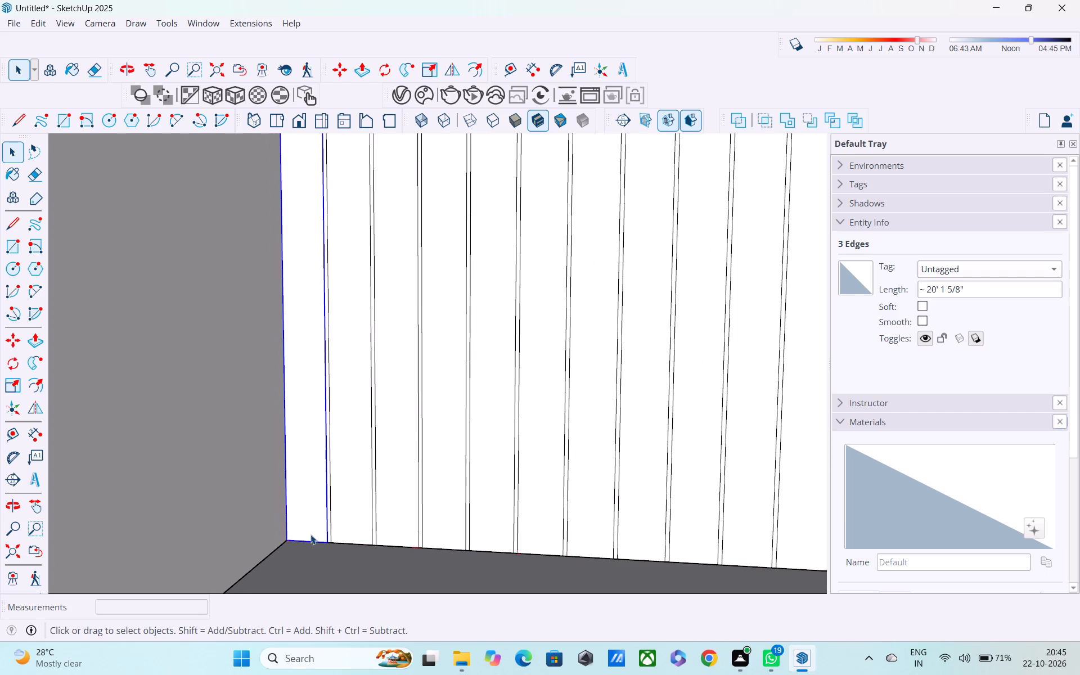
scroll(310, 534, "down", 1)
key("m")
scroll(310, 535, "up", 8)
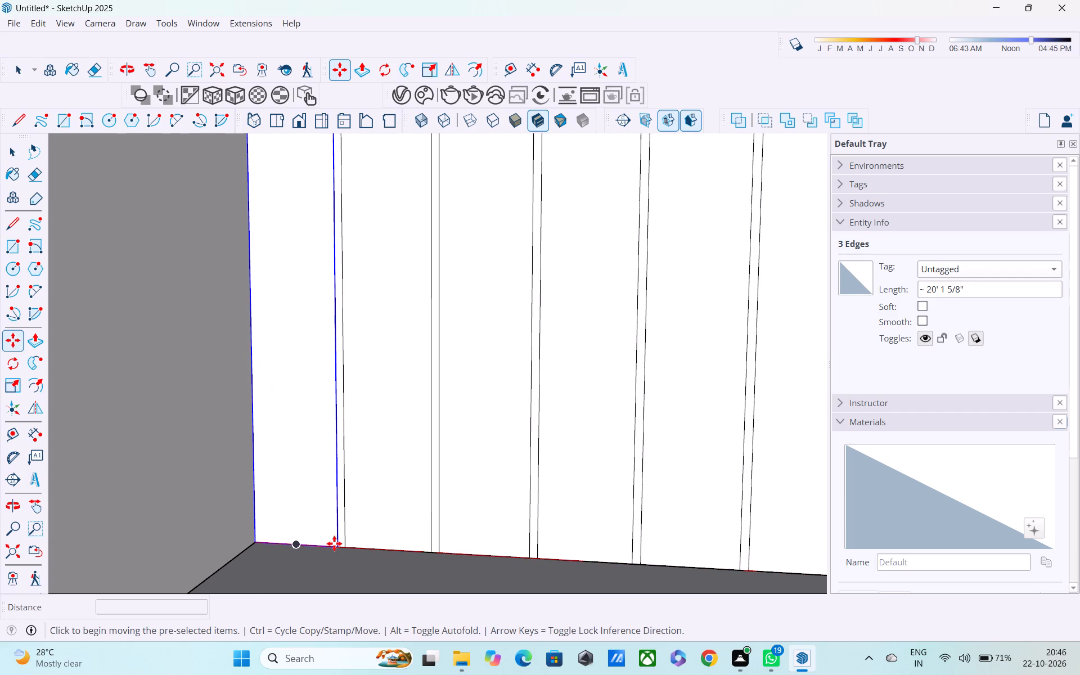
left_click(337, 544)
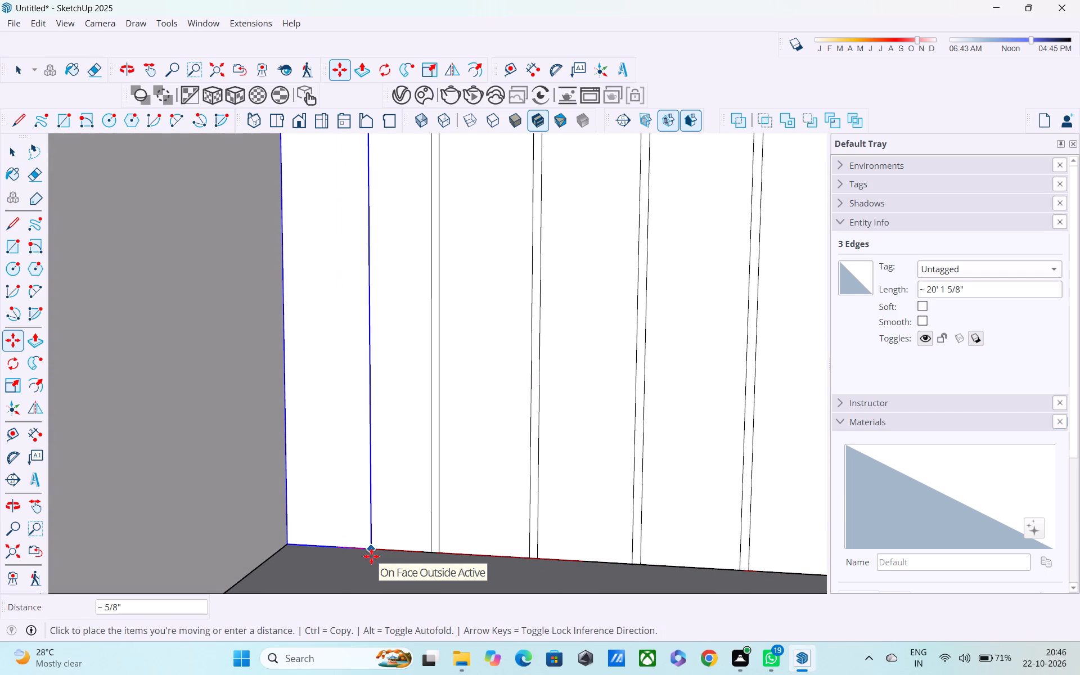
scroll(372, 556, "down", 3)
scroll(545, 548, "down", 4)
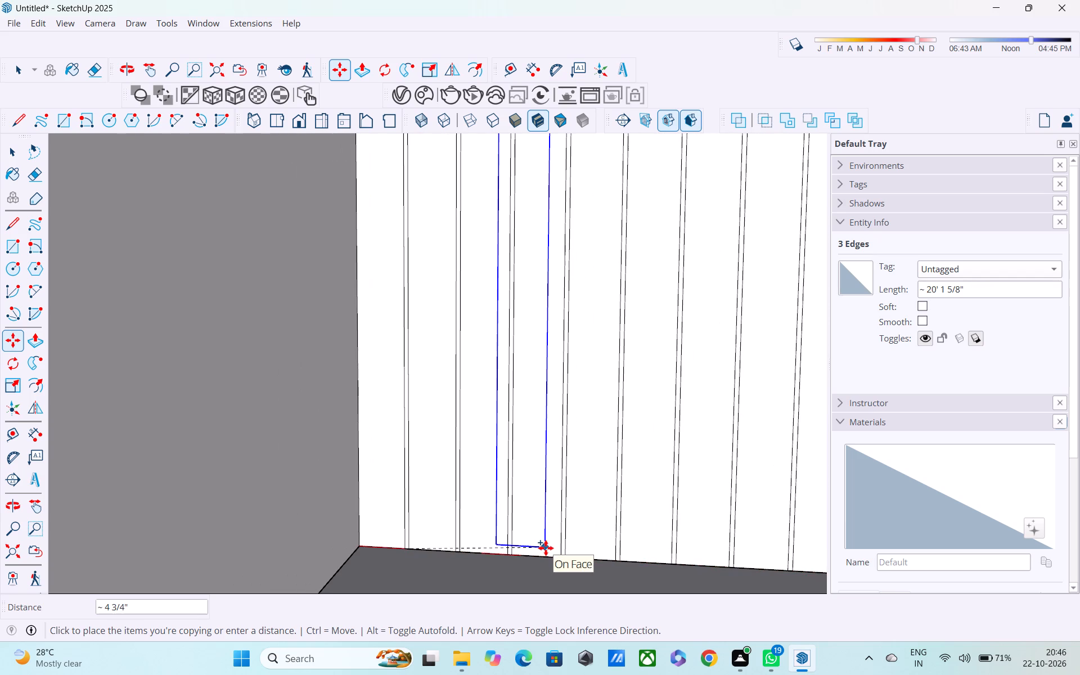
middle_click_drag(546, 548, 178, 546, "shift")
scroll(259, 541, "down", 9)
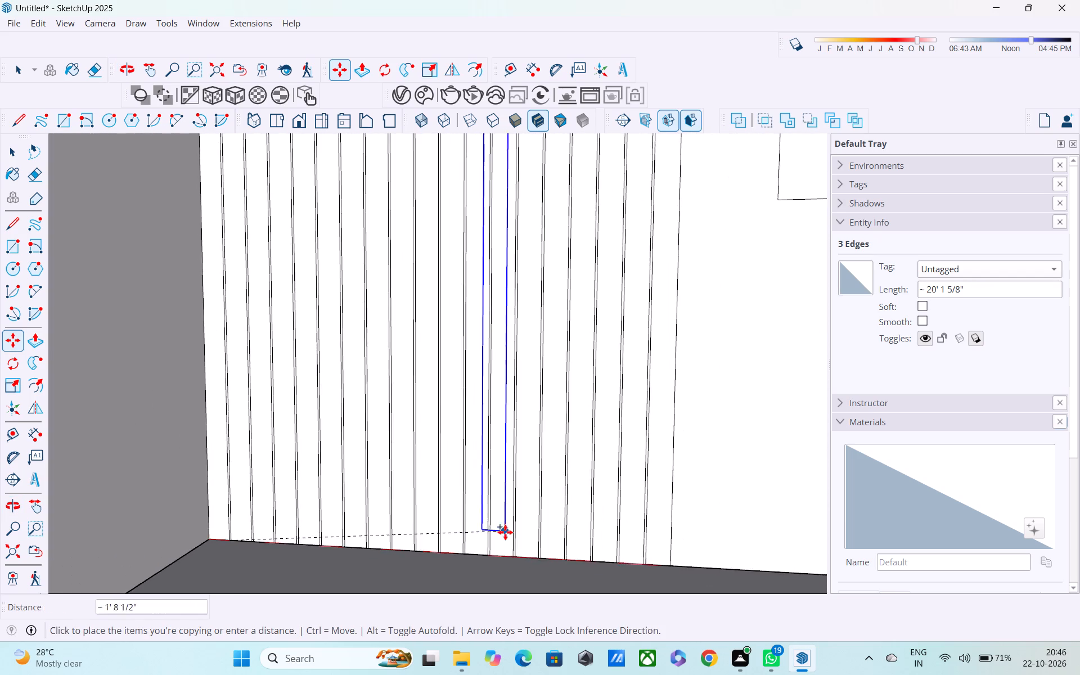
middle_click_drag(505, 532, 187, 530)
scroll(391, 528, "down", 4)
middle_click_drag(481, 537, 218, 537, "shift")
scroll(364, 527, "down", 4)
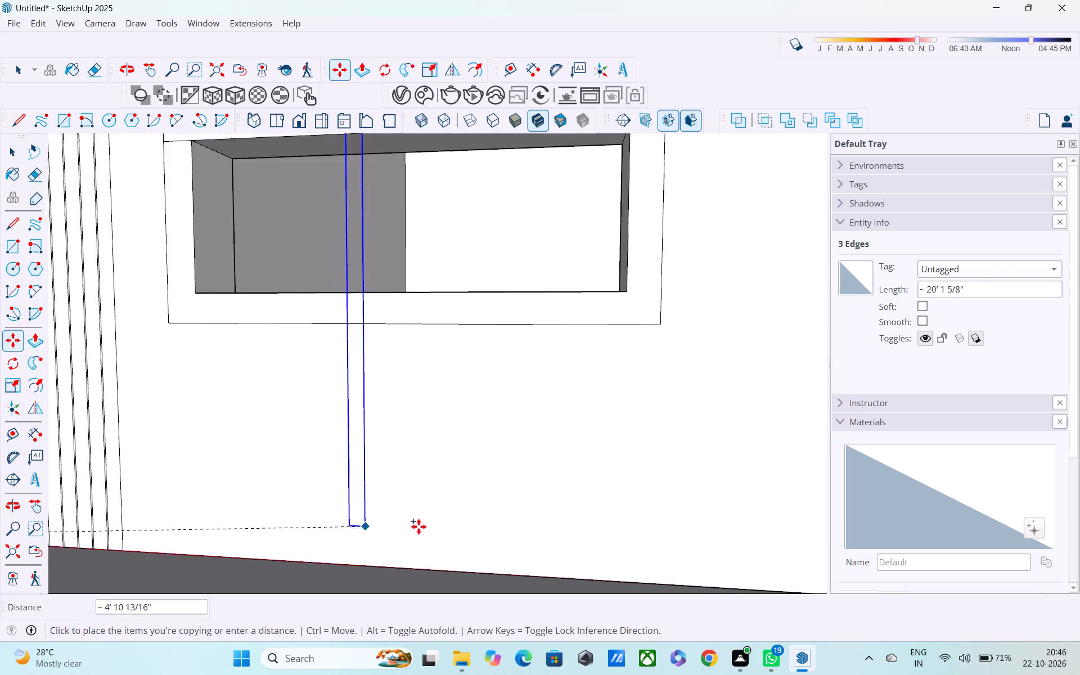
middle_click_drag(606, 515, 130, 511, "shift")
scroll(309, 514, "down", 9)
middle_click_drag(487, 524, 232, 505, "shift")
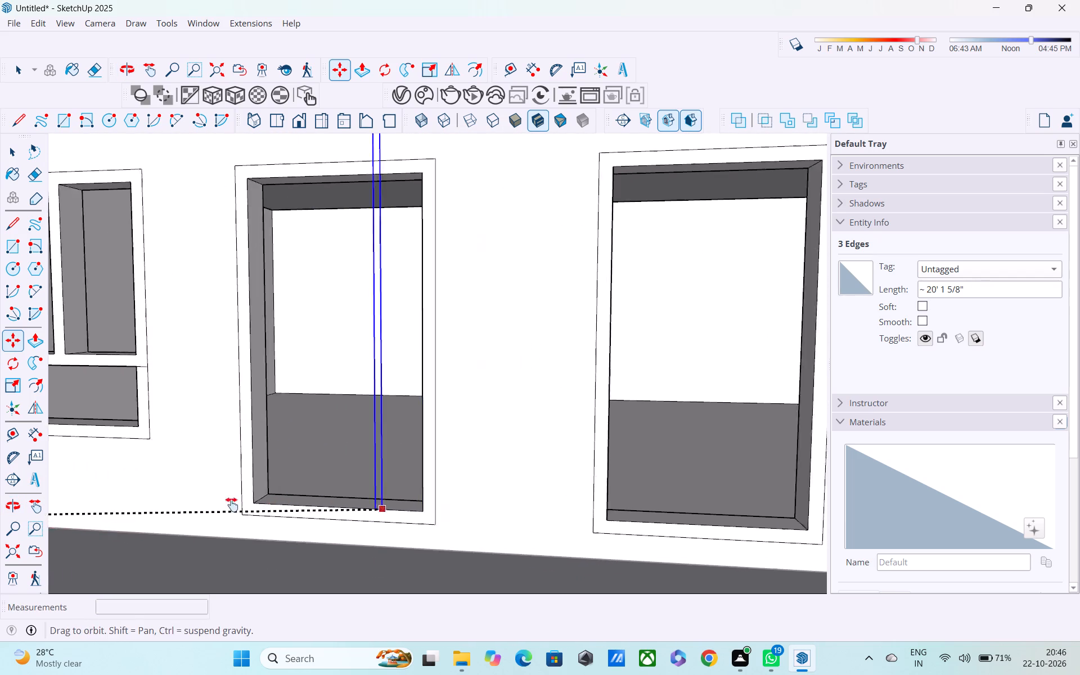
middle_click_drag(232, 505, 132, 498, "shift")
scroll(205, 502, "down", 4)
middle_click_drag(456, 503, 206, 485, "shift")
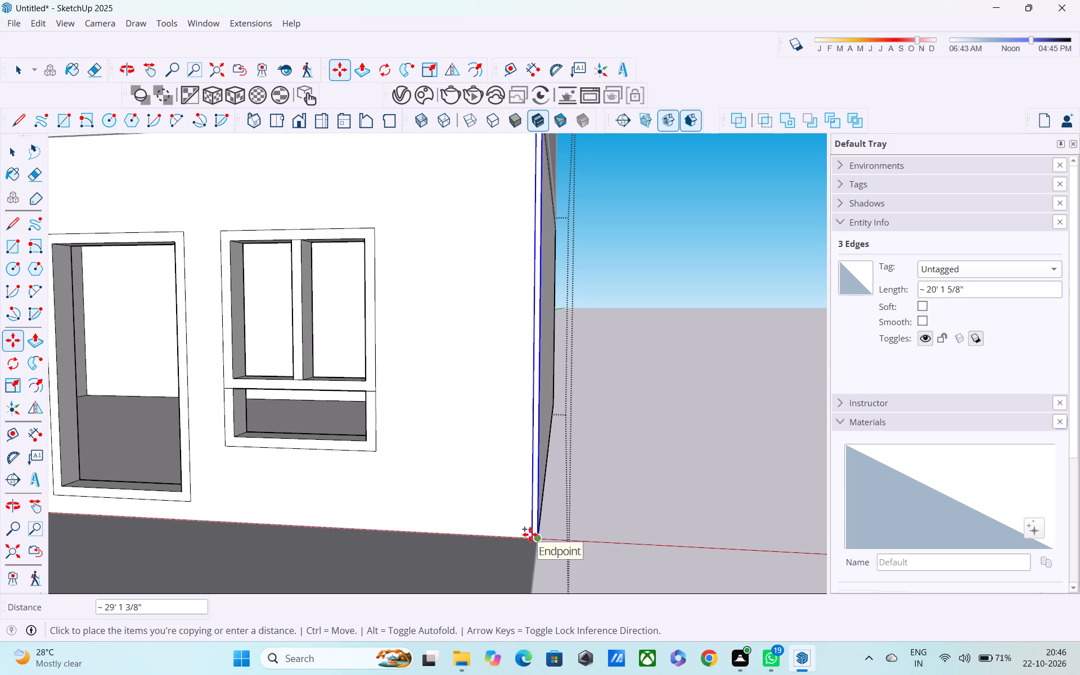
left_click(499, 533)
Draw a 9" line along the front wall's base from the far corner towards the copied edges.
middle_click_drag(503, 533, 534, 573)
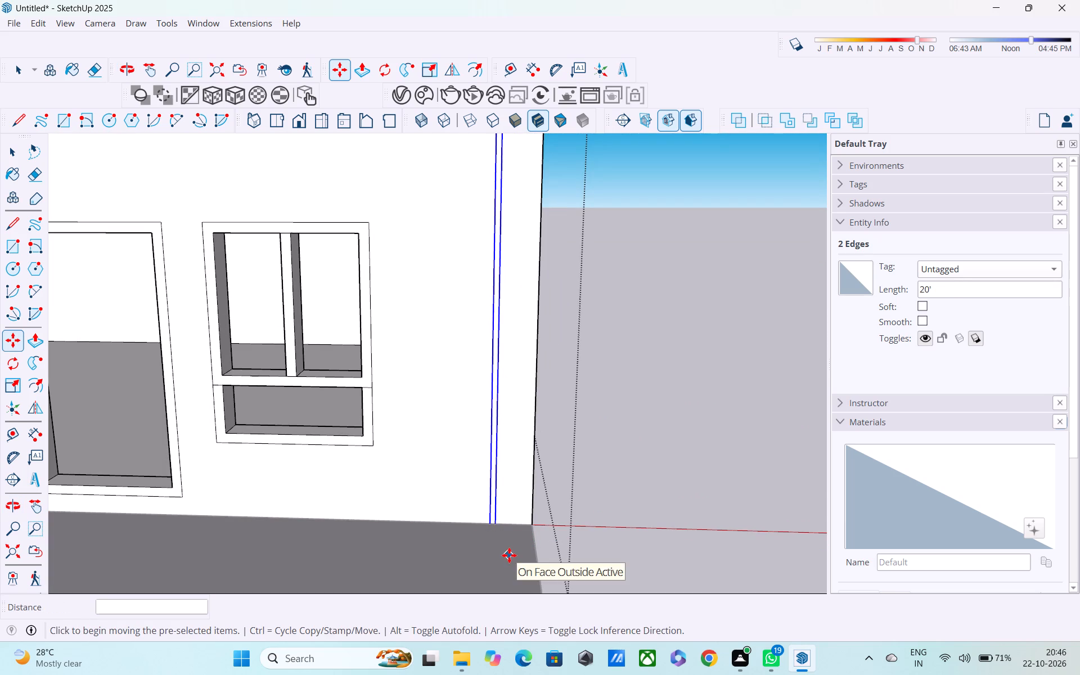
key("l")
left_click(532, 530)
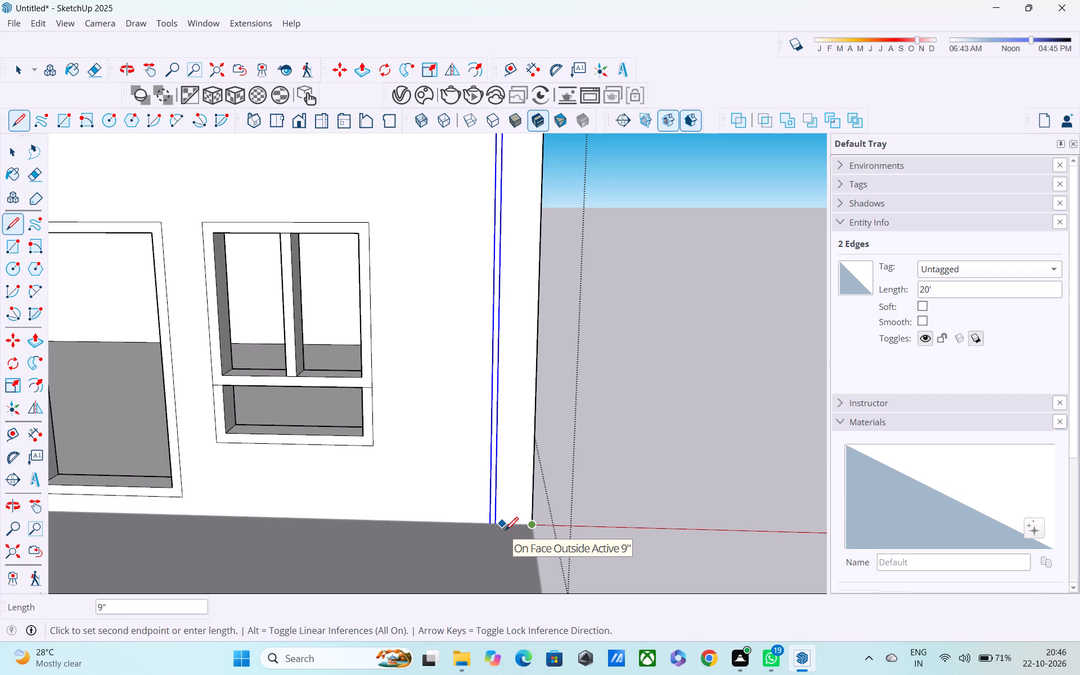
left_click(505, 528)
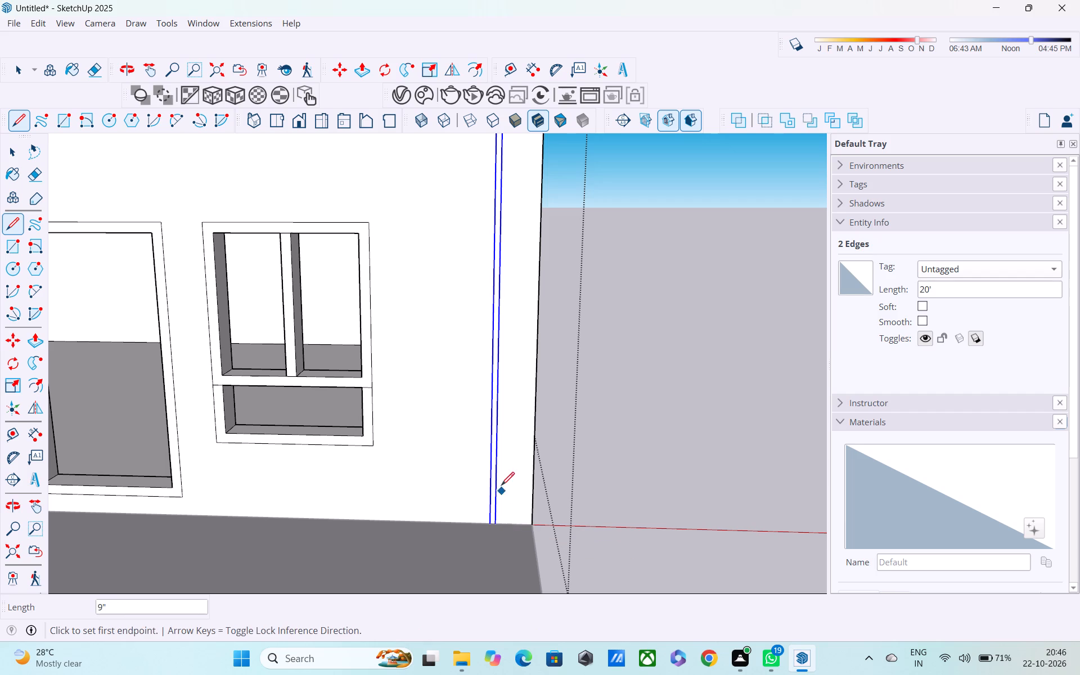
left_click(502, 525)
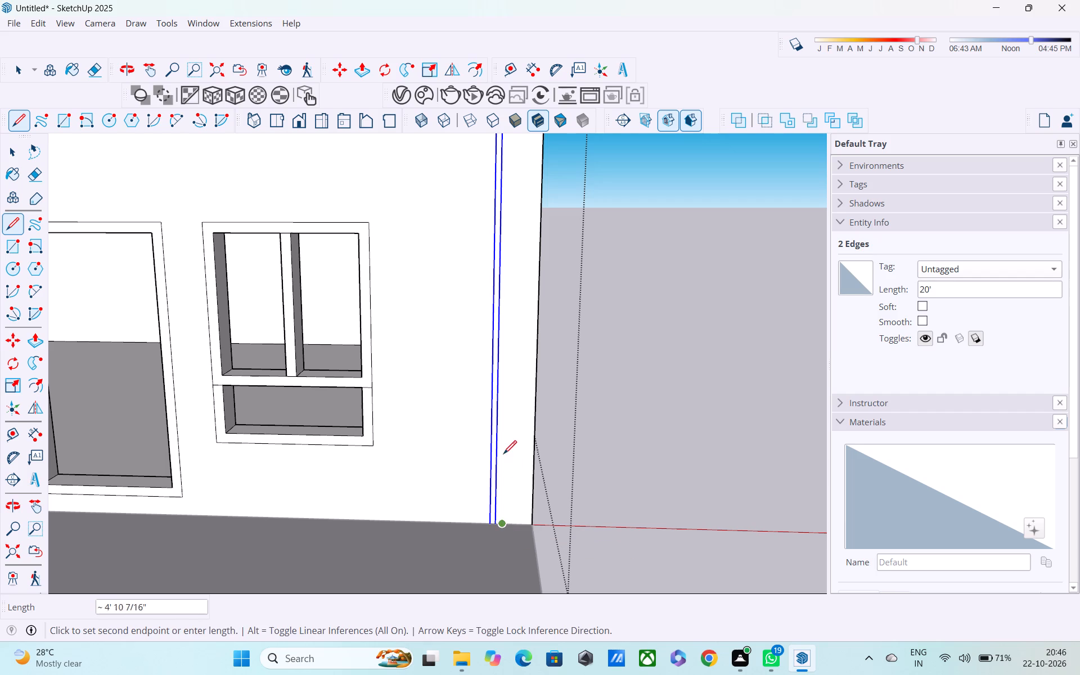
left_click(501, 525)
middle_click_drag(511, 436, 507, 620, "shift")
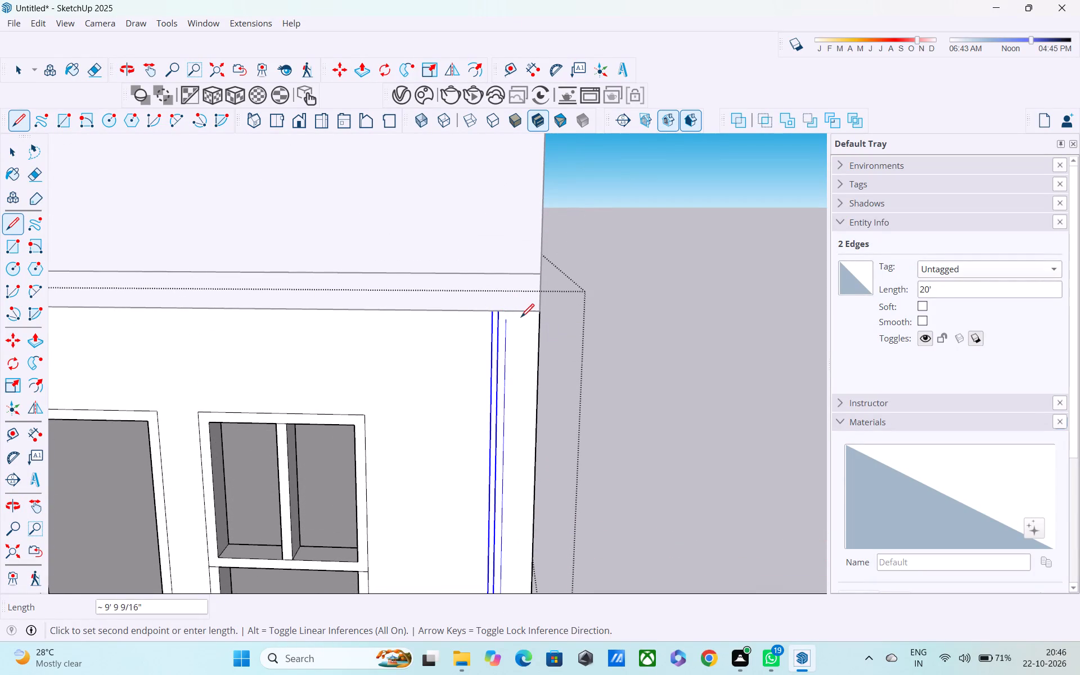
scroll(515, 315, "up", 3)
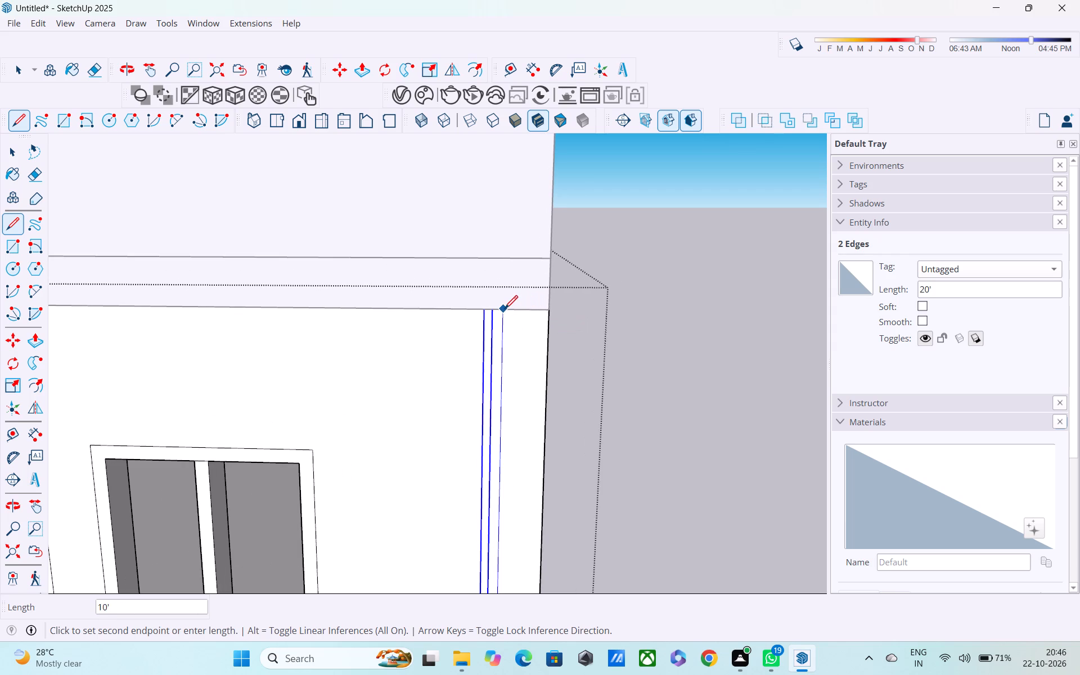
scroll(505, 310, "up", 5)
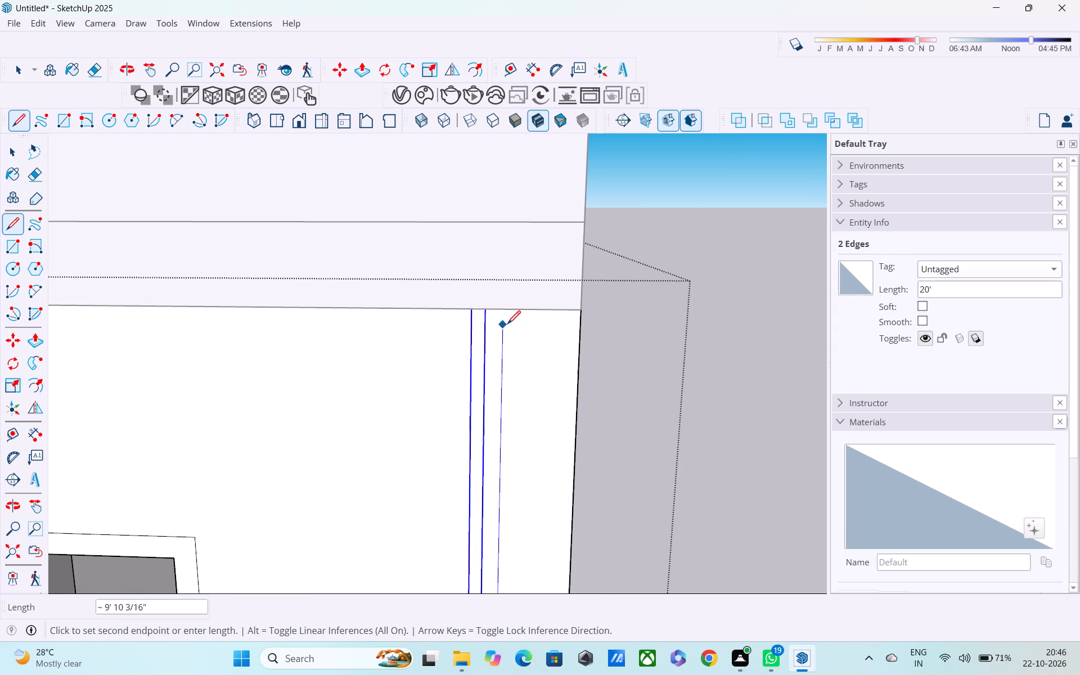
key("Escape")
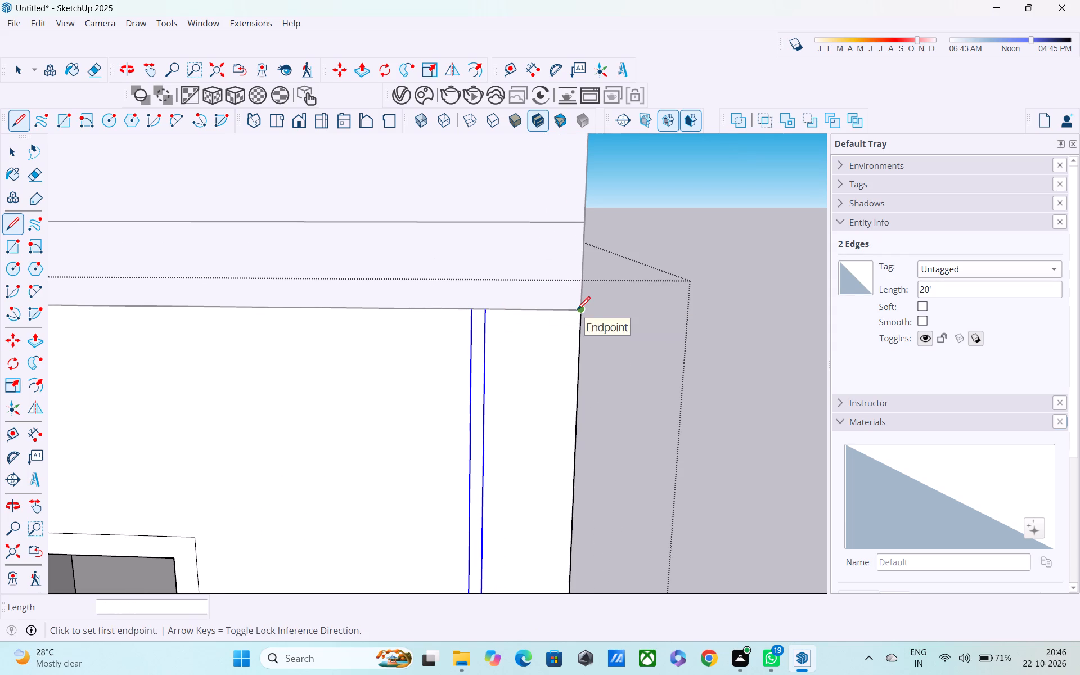
Draw a 9" line along the front wall's top edge, under the slab, from the far corner towards the copied edges.
left_click(577, 311)
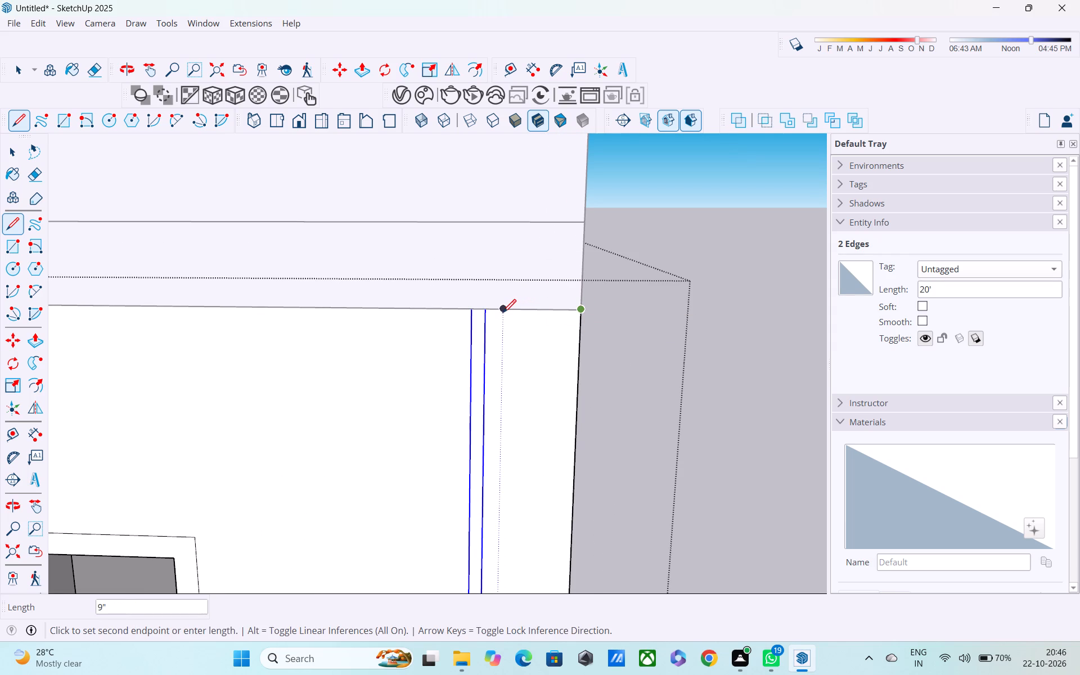
left_click(502, 313)
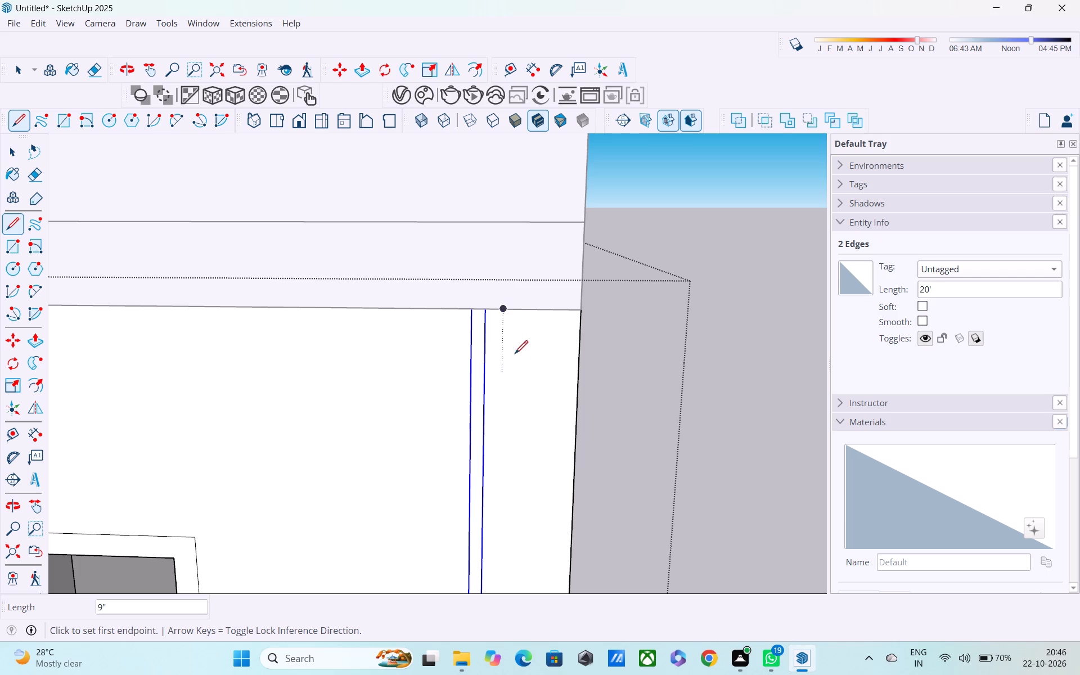
Draw a vertical line about 10' long from the inner end of the 9" top line down to the front wall's base.
left_click(502, 310)
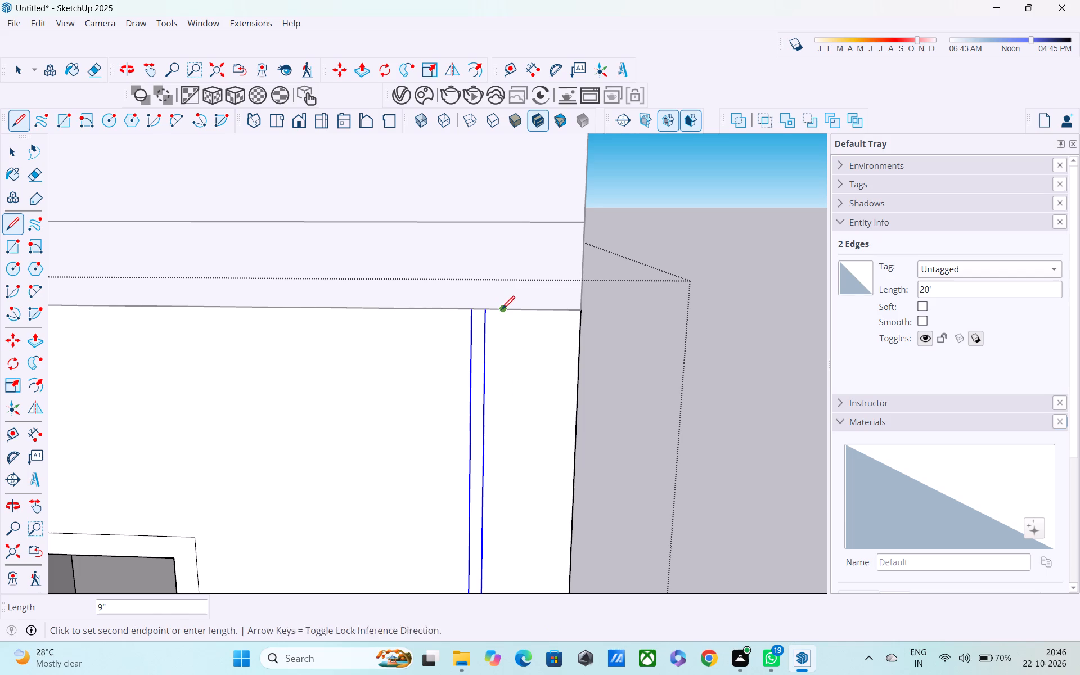
middle_click_drag(505, 413, 508, 269)
scroll(508, 269, "up", 1)
scroll(510, 272, "down", 3)
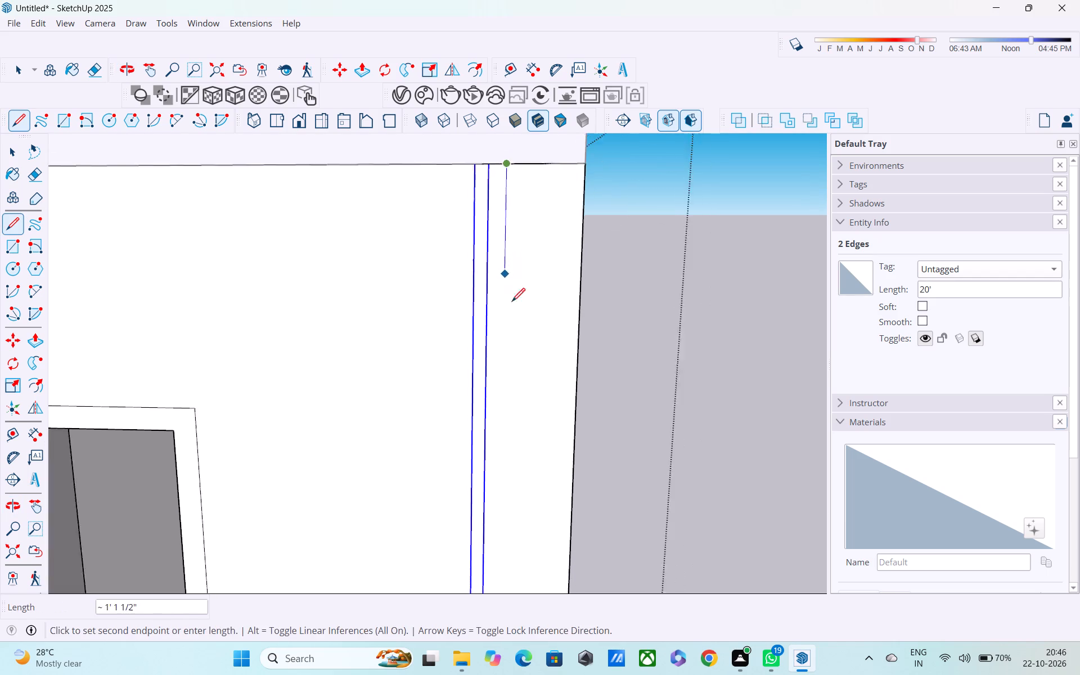
middle_click_drag(514, 337, 522, 167, "shift")
scroll(530, 253, "down", 2)
middle_click_drag(517, 285, 521, 181, "shift")
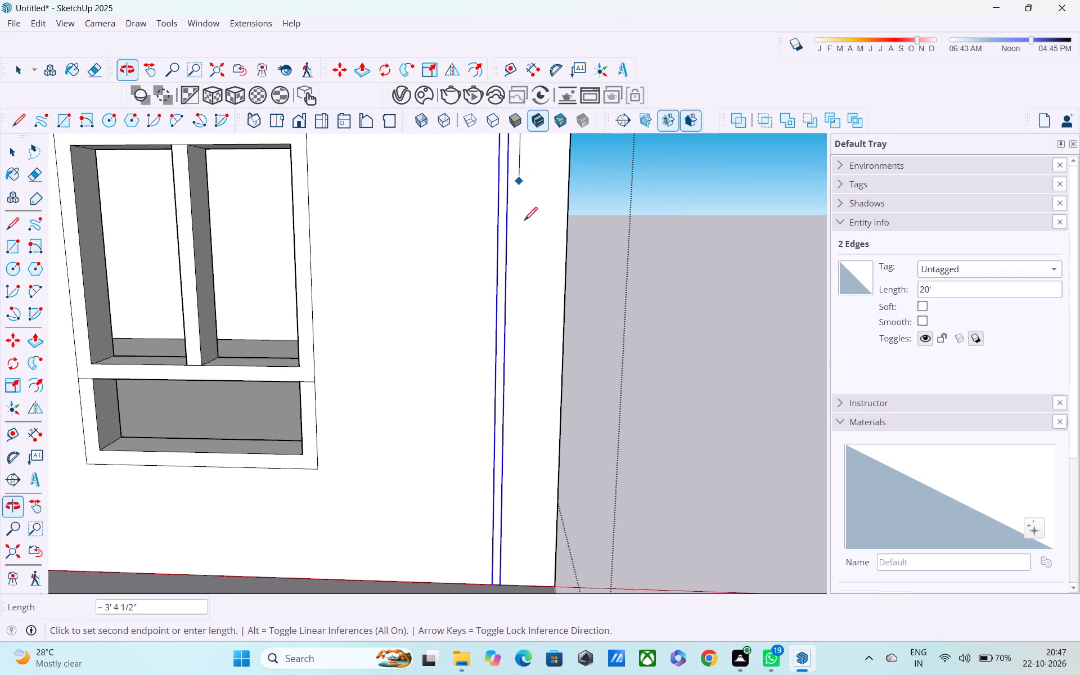
scroll(524, 248, "down", 2)
middle_click_drag(523, 304, 520, 165)
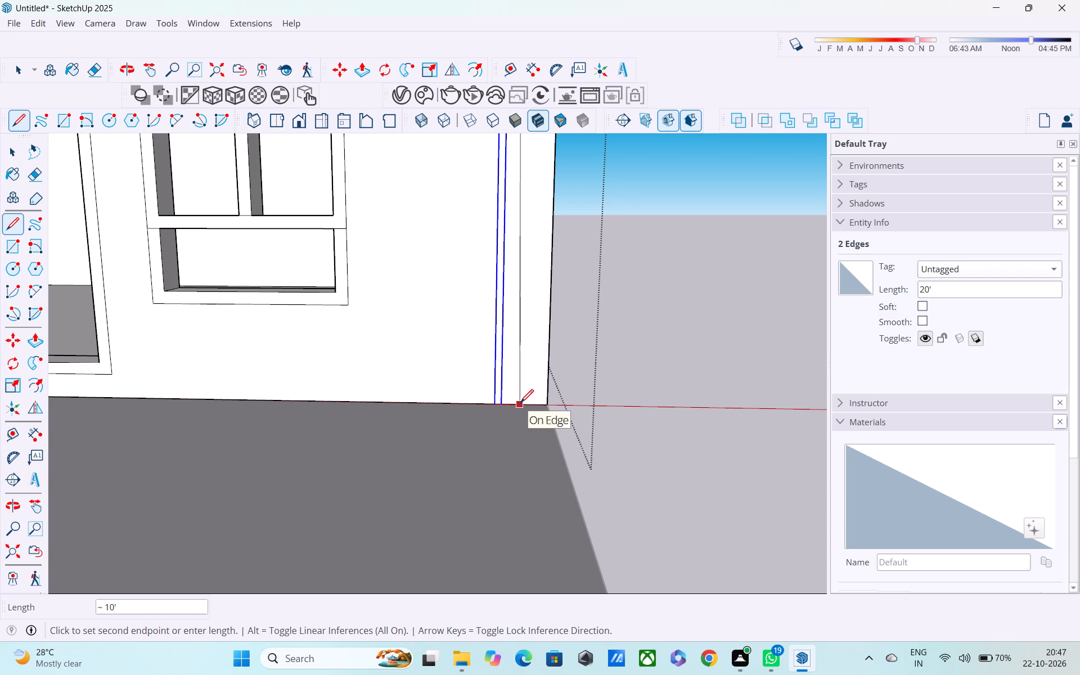
scroll(520, 404, "up", 7)
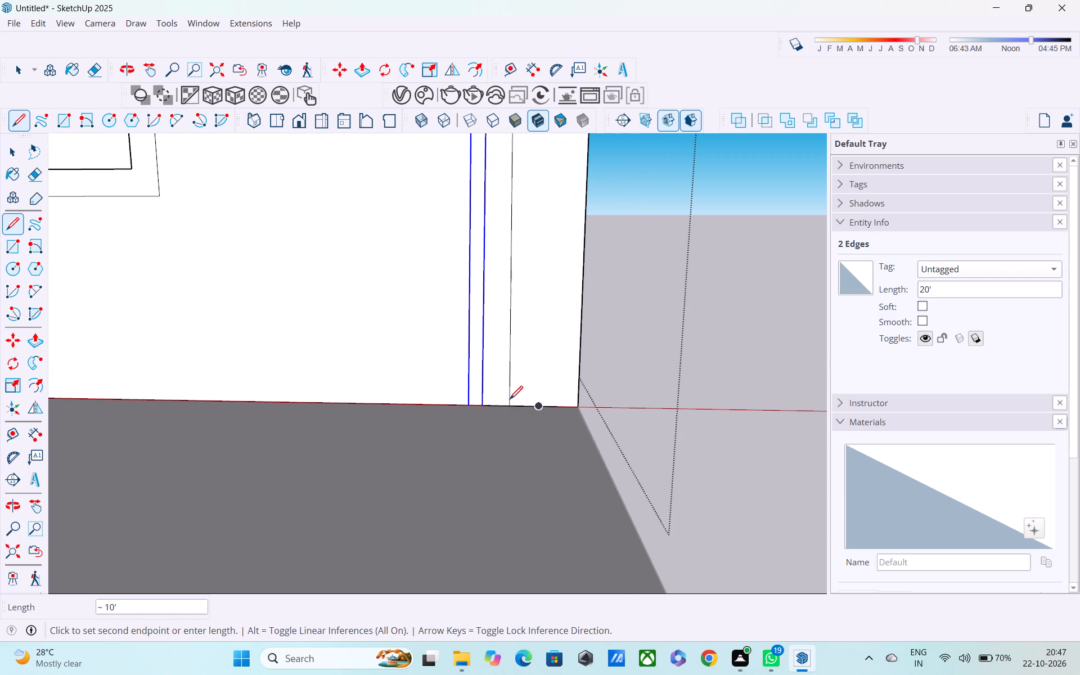
left_click(505, 403)
Push/Pull the 9" wide face at the front wall's far corner outward 1.5' to form a projecting pier.
scroll(512, 400, "down", 3)
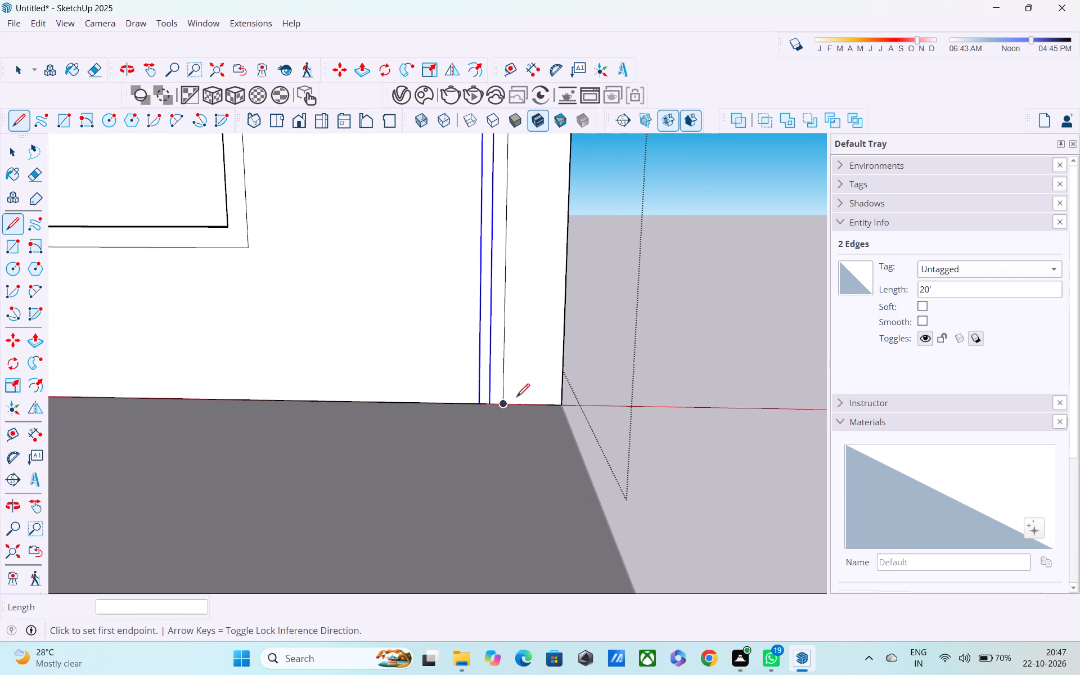
scroll(517, 398, "down", 3)
middle_click_drag(517, 397, 465, 514, "shift")
scroll(473, 462, "down", 4)
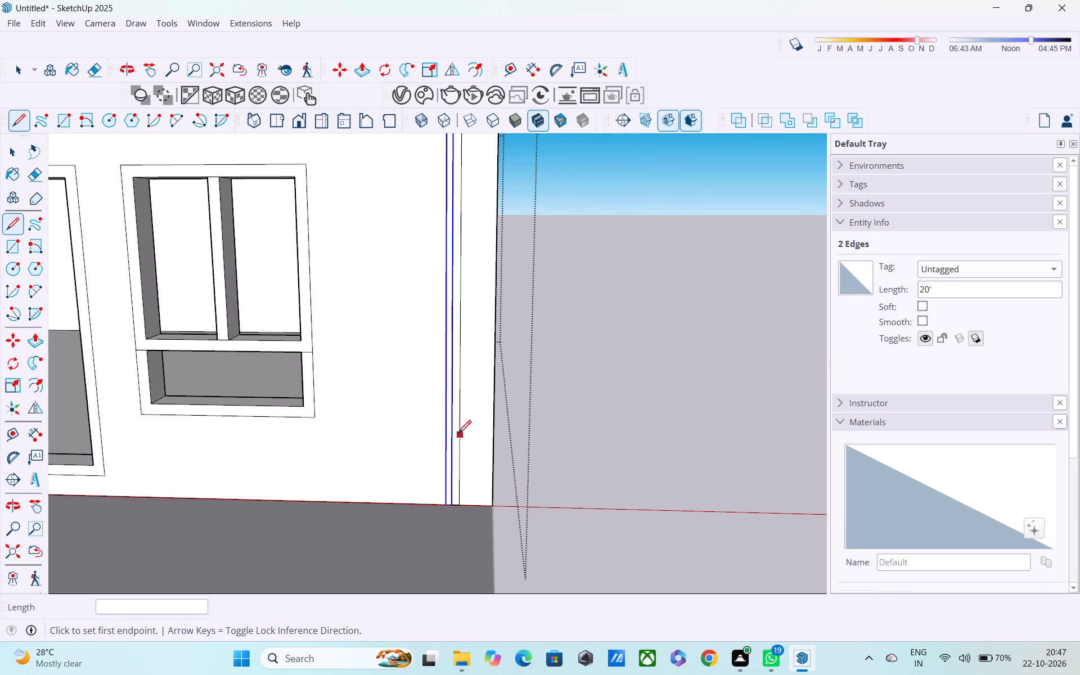
key("p")
left_click(474, 394)
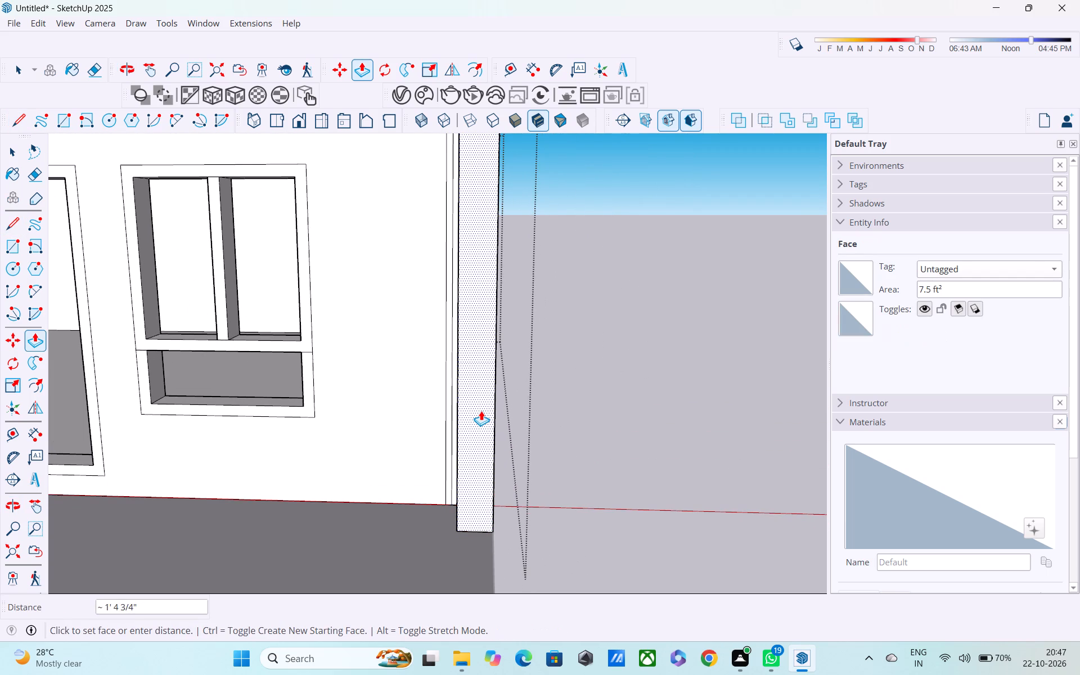
type("1.5'")
key("Return")
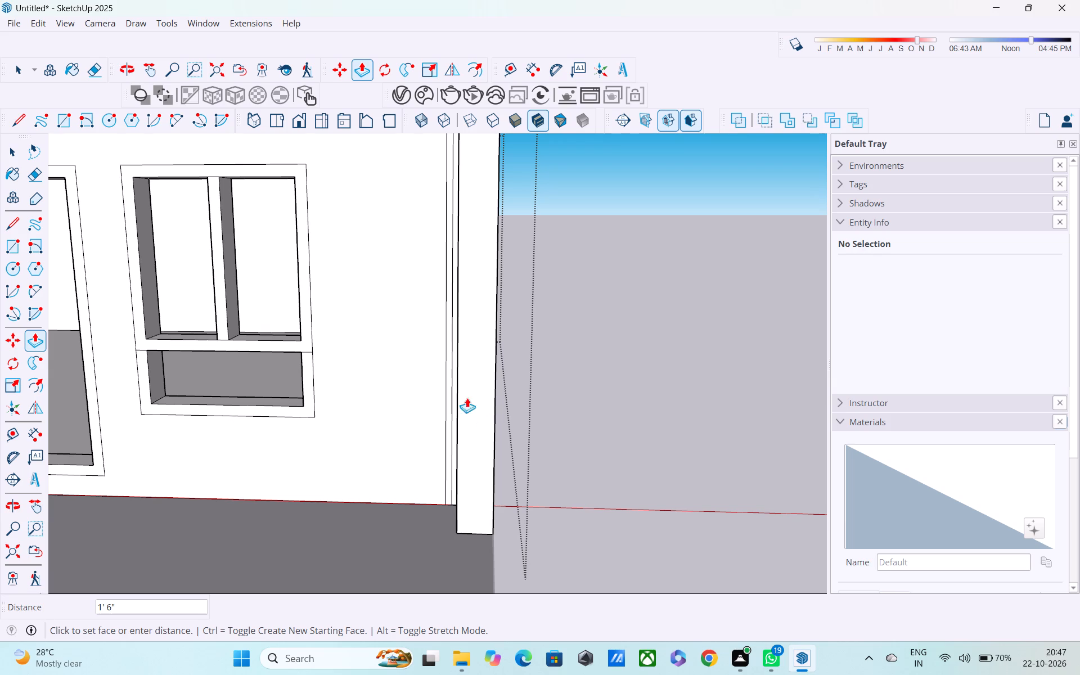
middle_click_drag(496, 409, 606, 400)
scroll(606, 400, "down", 1)
scroll(371, 483, "up", 3)
scroll(530, 416, "up", 3)
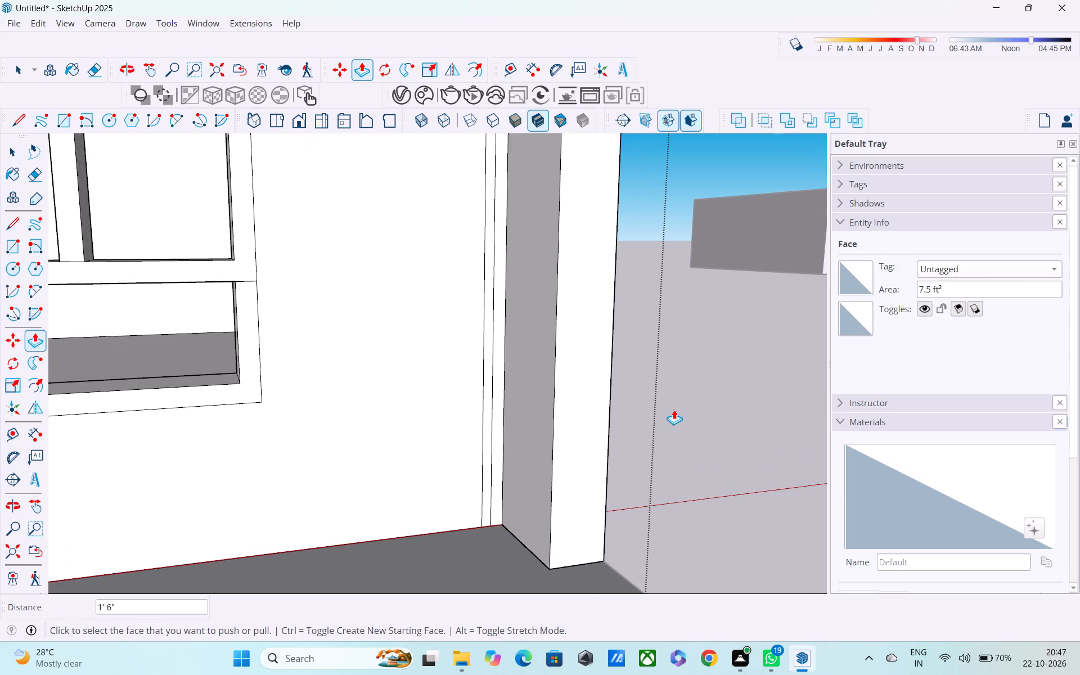
key("Escape")
key("Escape")
key("Escape")
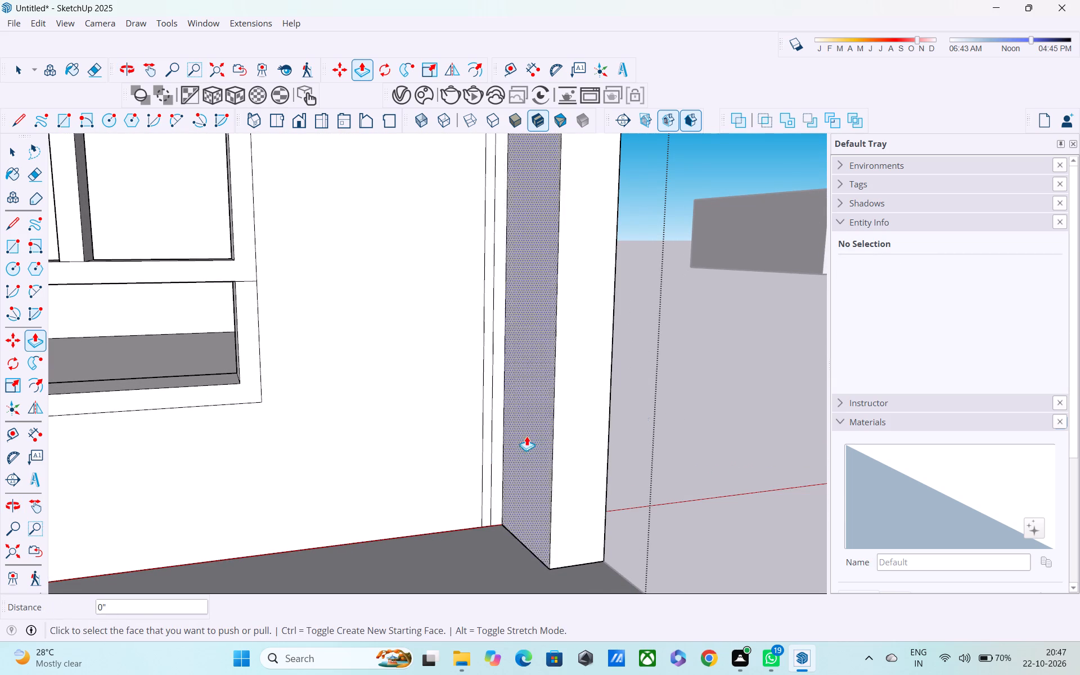
Move the two copied vertical edges about 2 1/16" along the wall's base so the nearer one meets the new corner pier.
key("space")
scroll(480, 432, "up", 5)
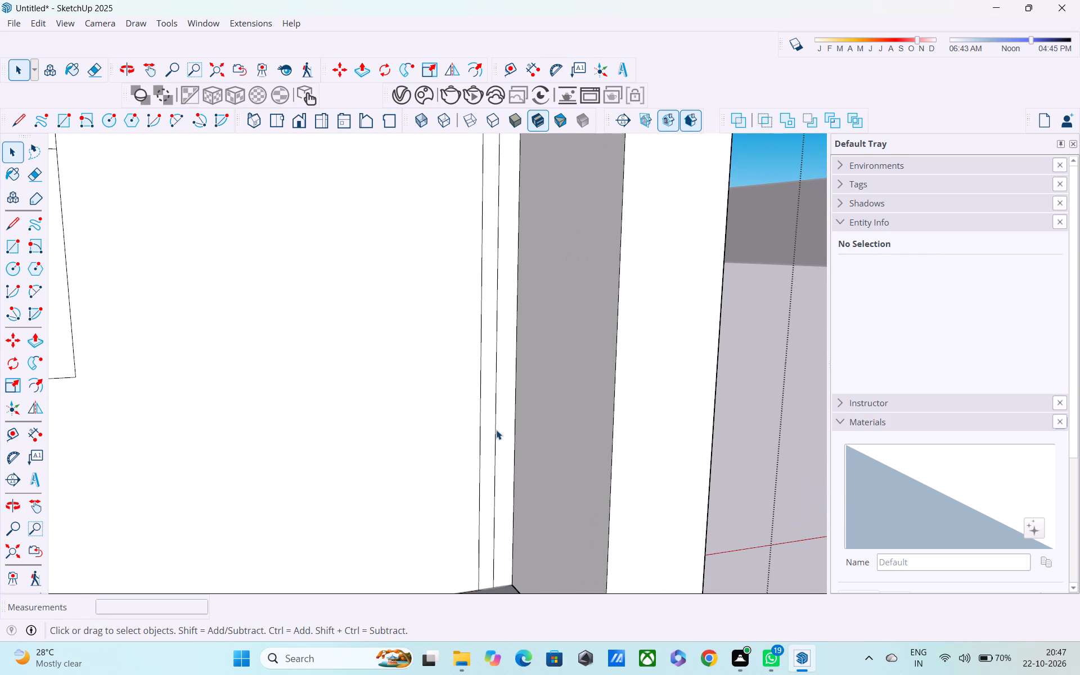
left_click(496, 429)
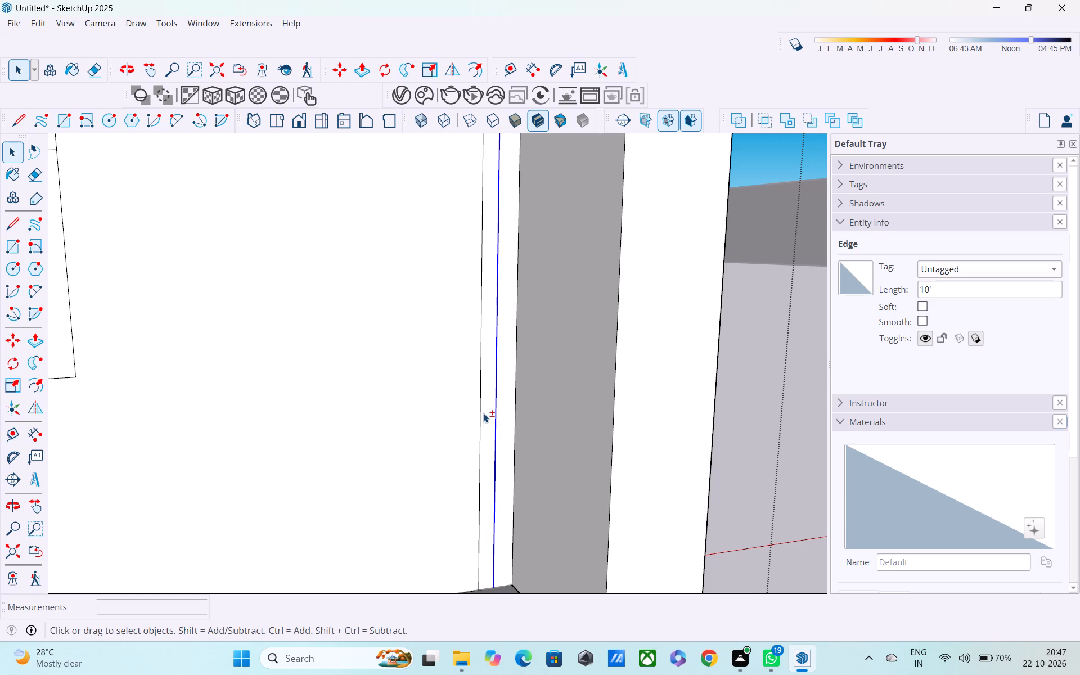
left_click(480, 406, "shift")
key("m")
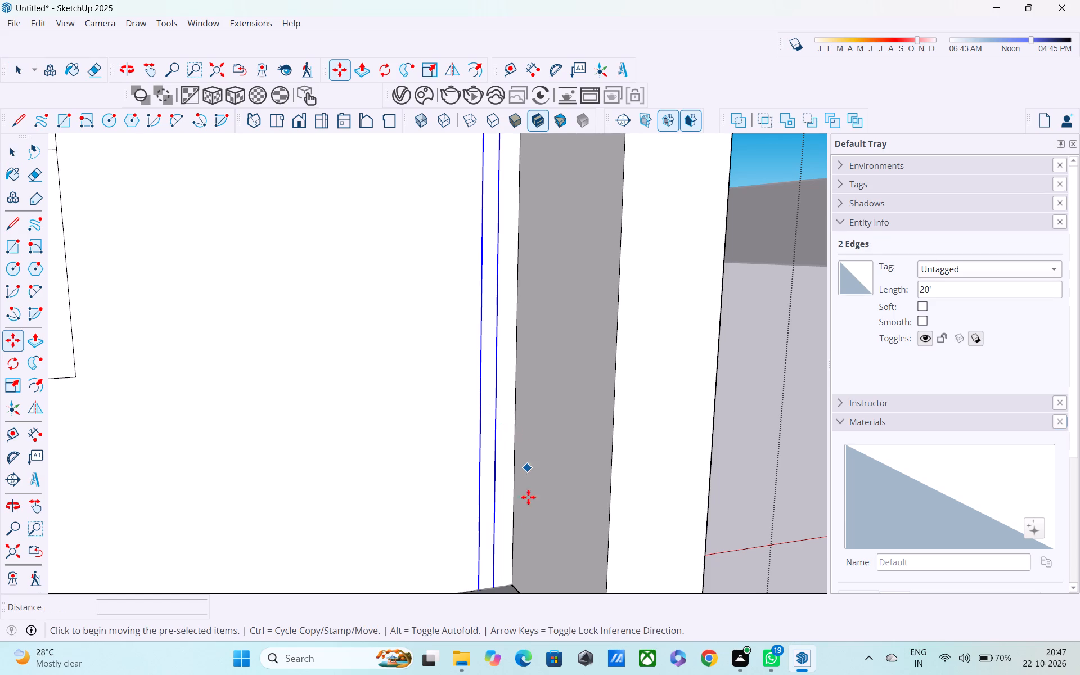
middle_click_drag(521, 529, 523, 425, "shift")
scroll(498, 501, "up", 2)
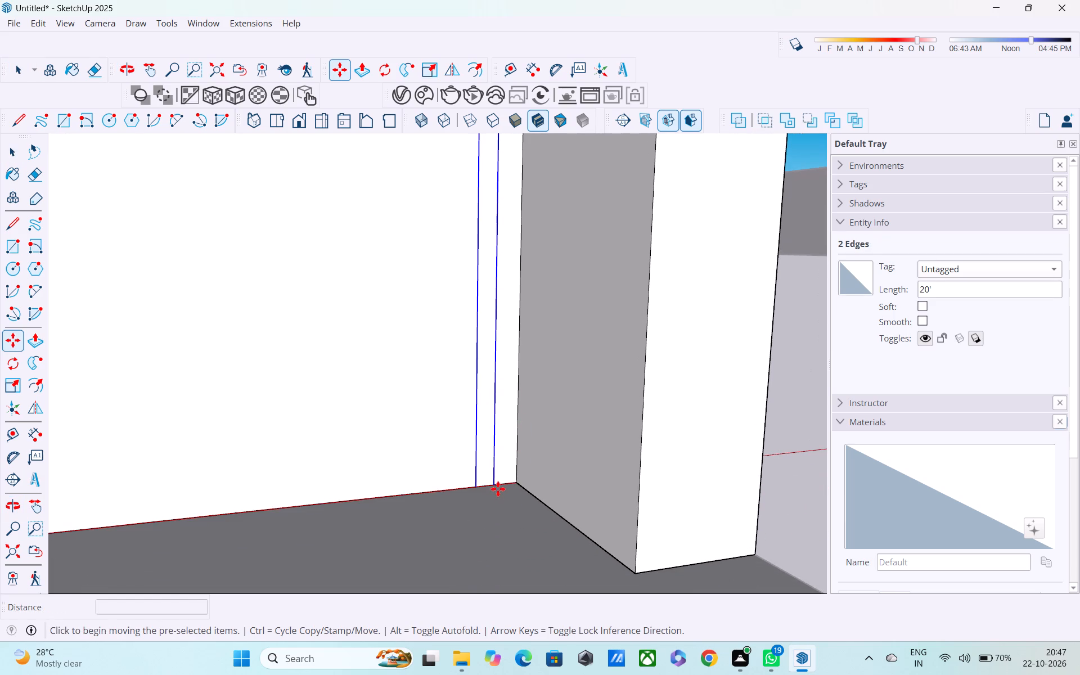
left_click(496, 484)
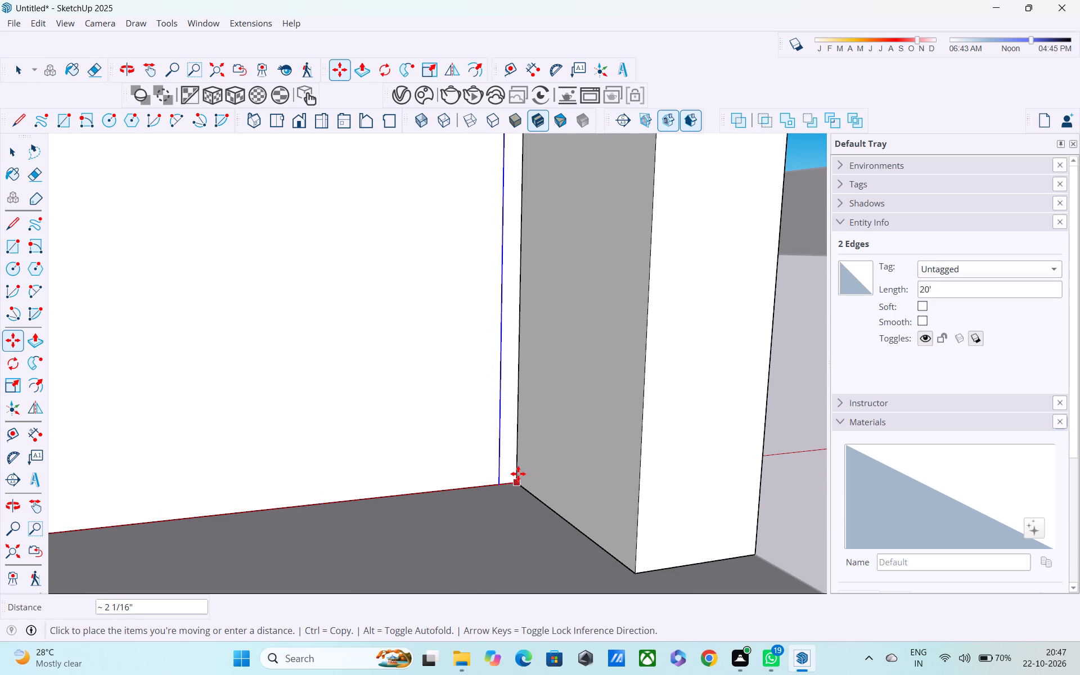
left_click(518, 474)
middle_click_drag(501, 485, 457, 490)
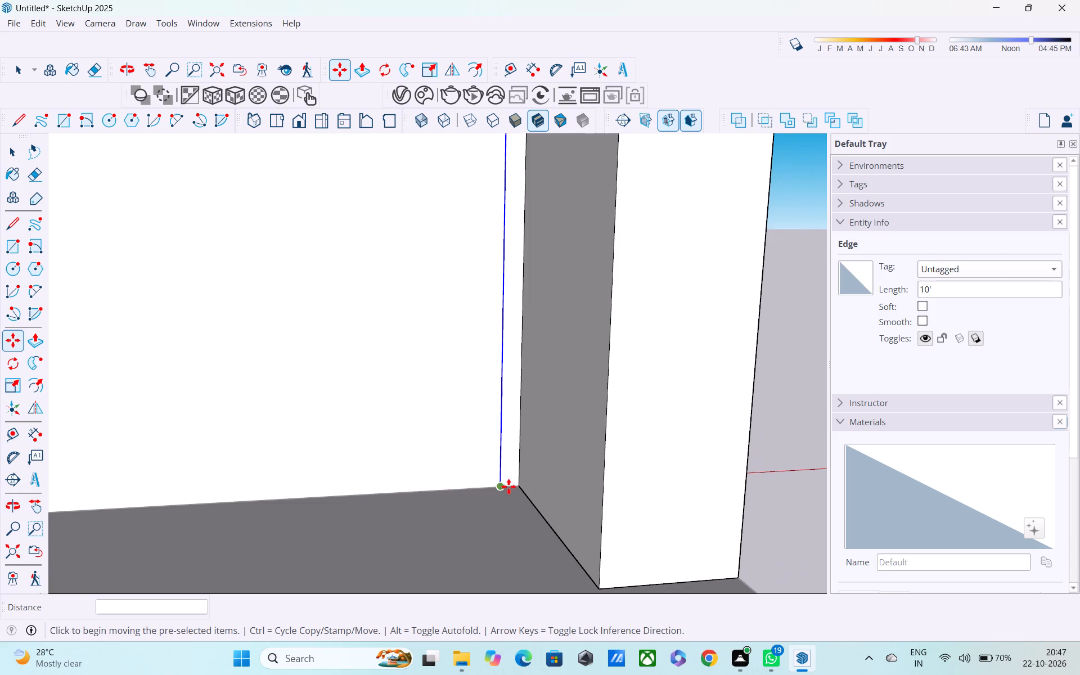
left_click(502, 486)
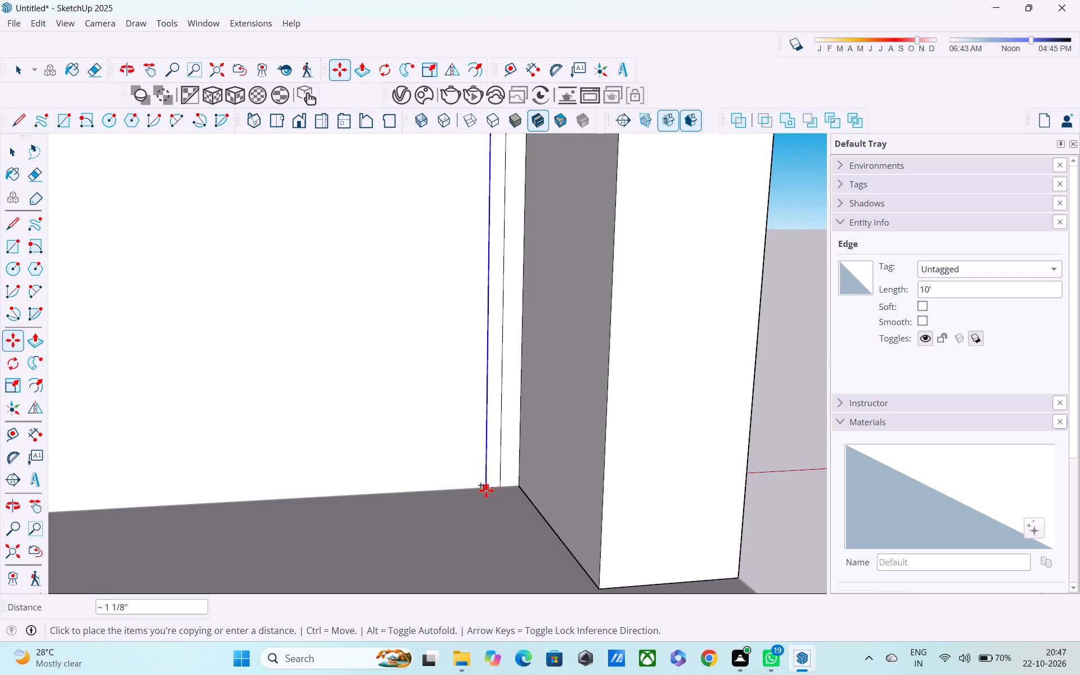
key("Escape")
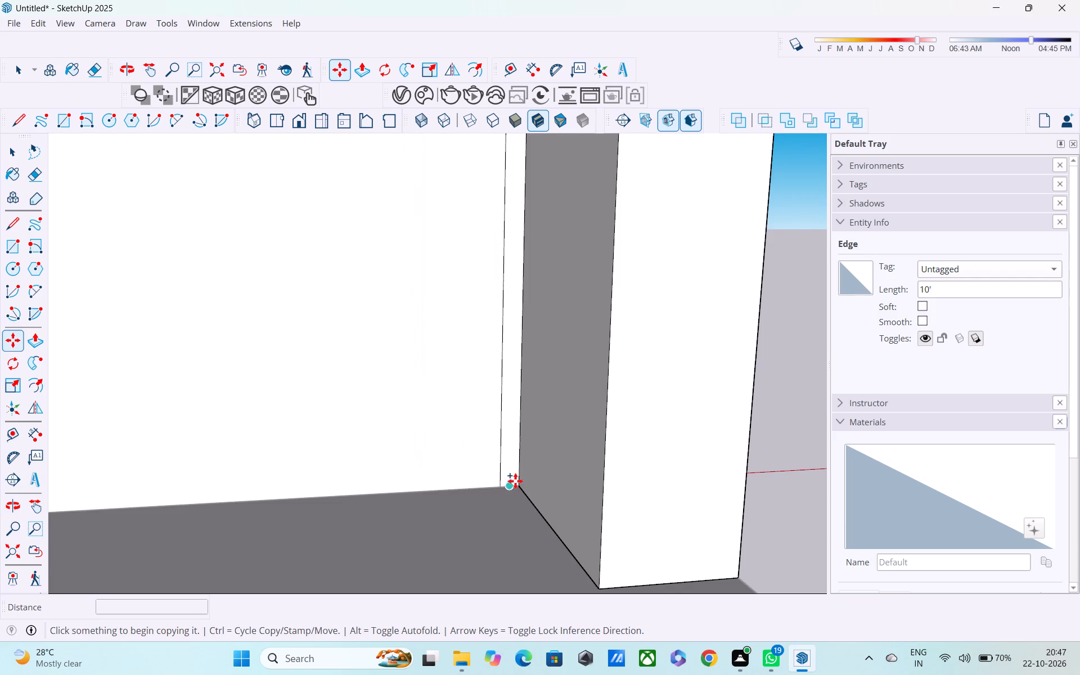
Copy the two vertical edges beside the far corner pier about 2' 10 5/16" along the wall's base, divided into 18 evenly spaced copies.
key("space")
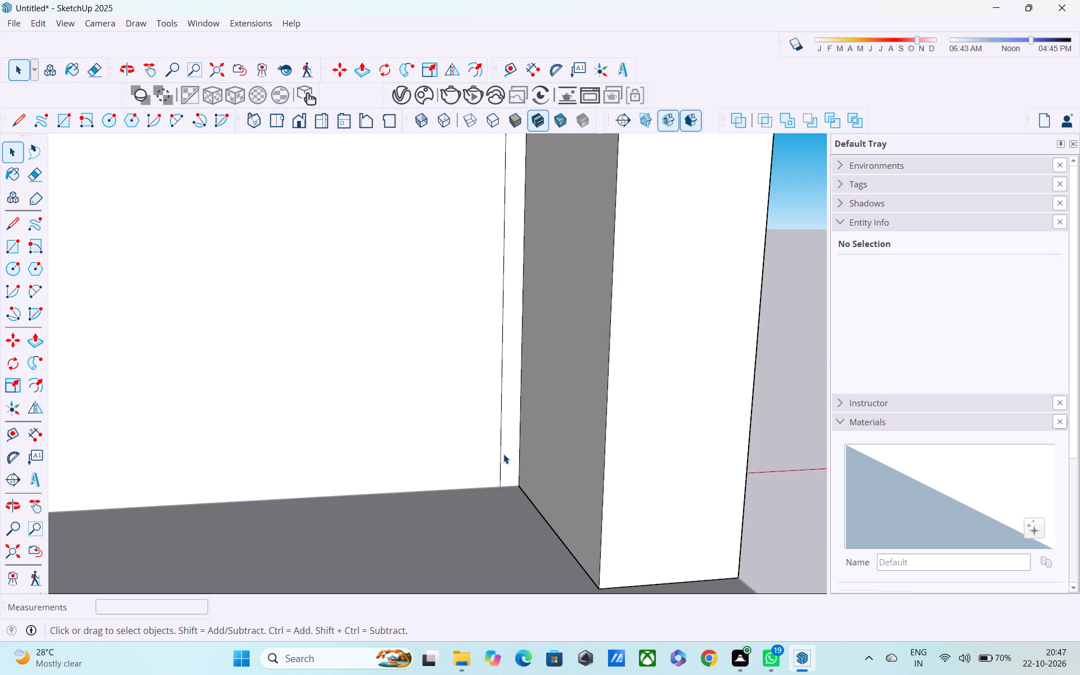
left_click(499, 447)
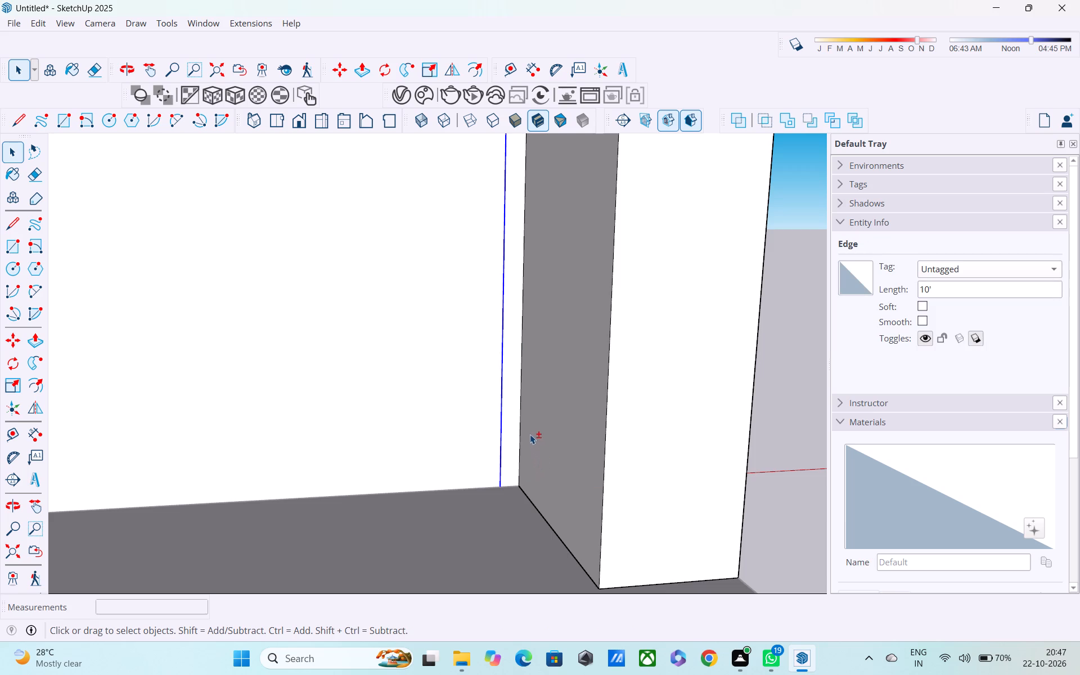
left_click(523, 414, "shift")
left_click(523, 414, "shift")
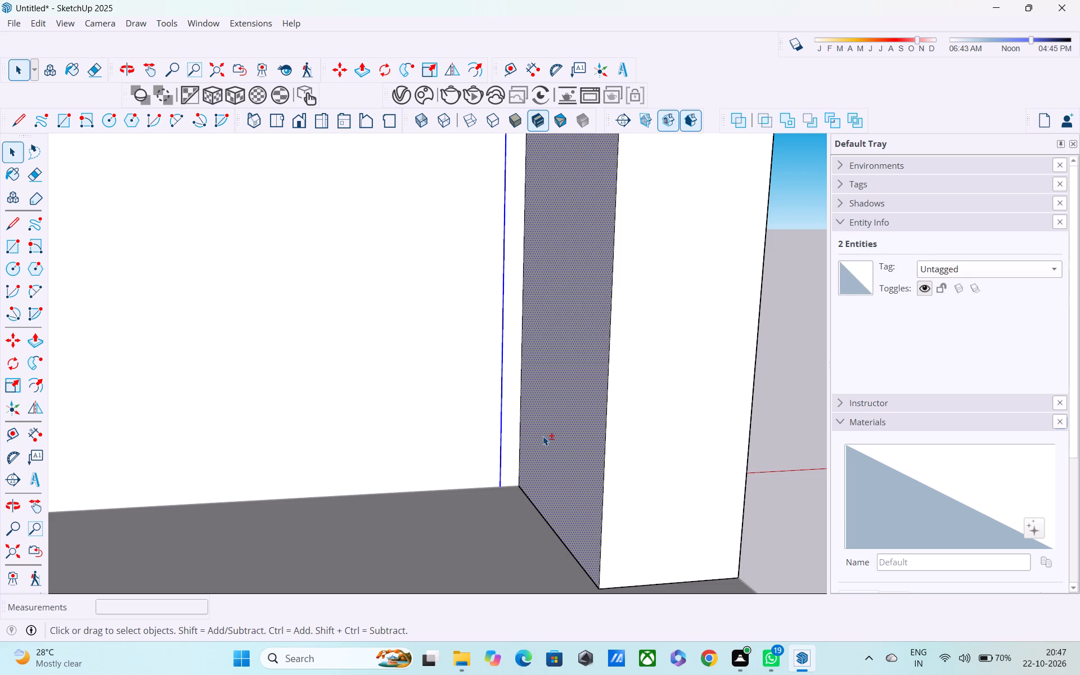
left_click(543, 436, "shift")
left_click(523, 382, "shift")
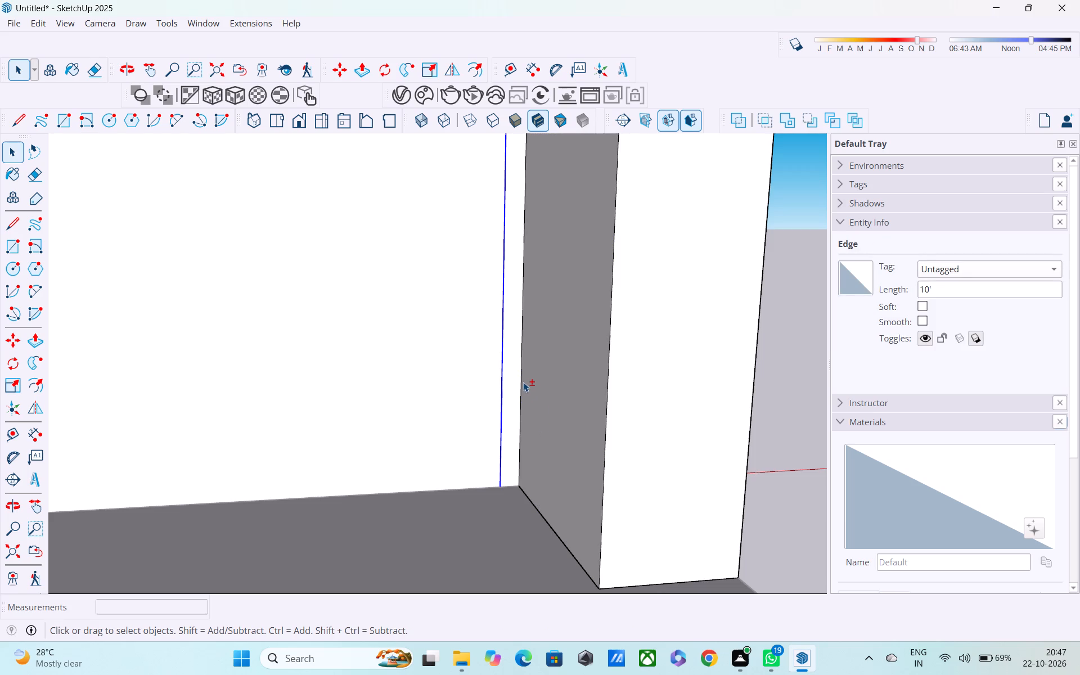
key("m")
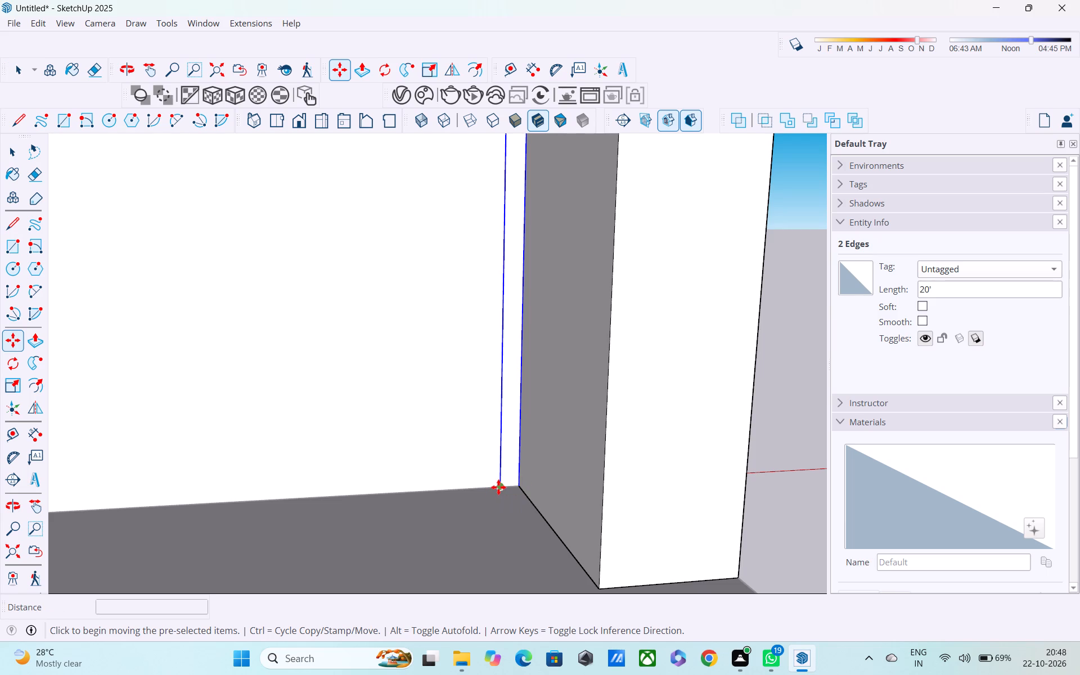
left_click(500, 486)
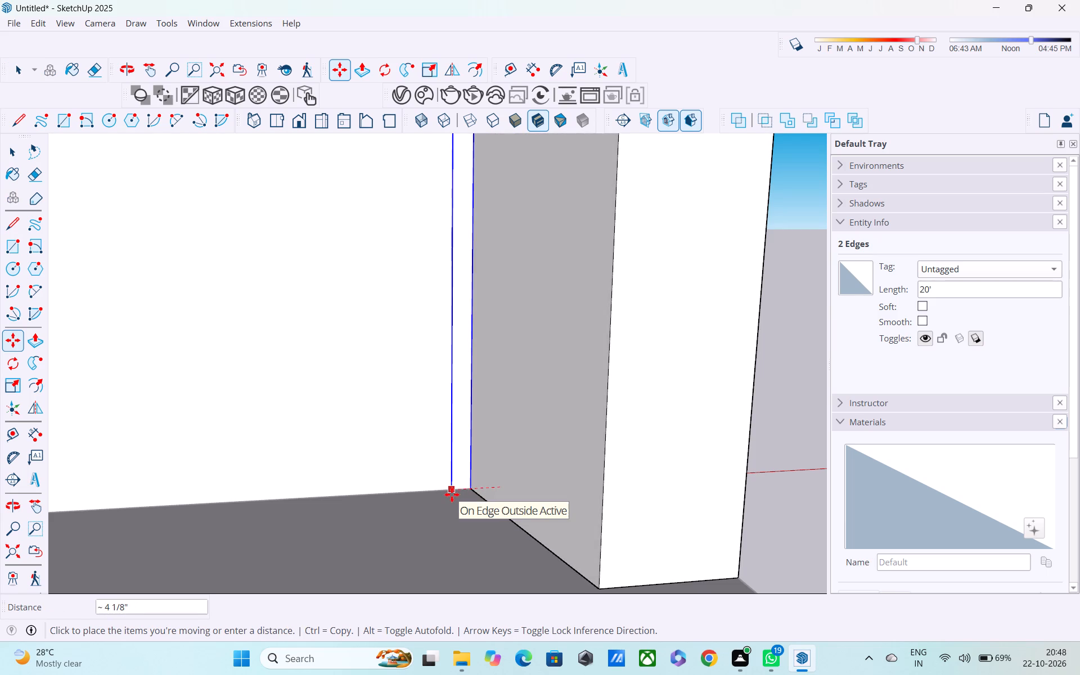
middle_click_drag(371, 491, 569, 492, "shift")
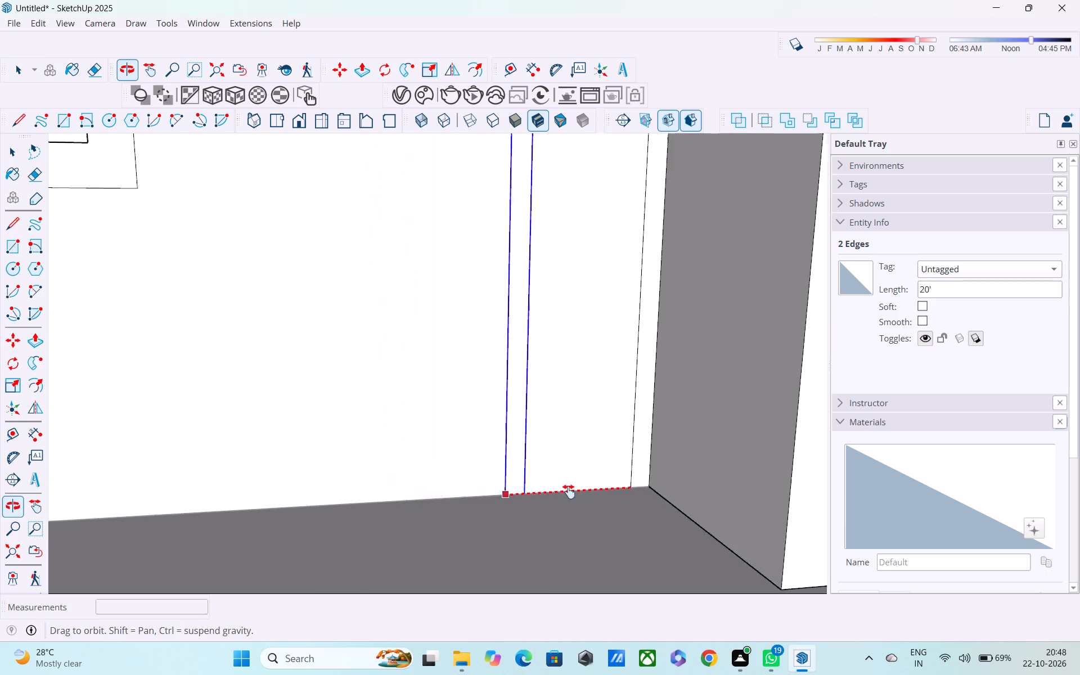
middle_click_drag(569, 492, 715, 488, "shift")
middle_click_drag(502, 496, 404, 526, "shift")
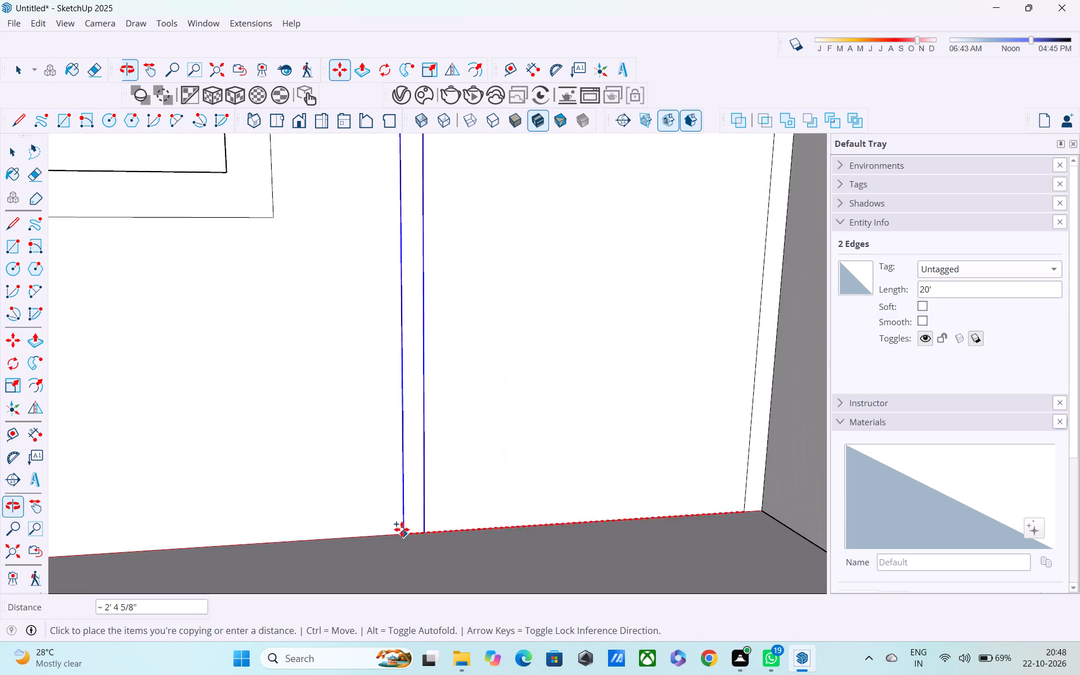
left_click(328, 541)
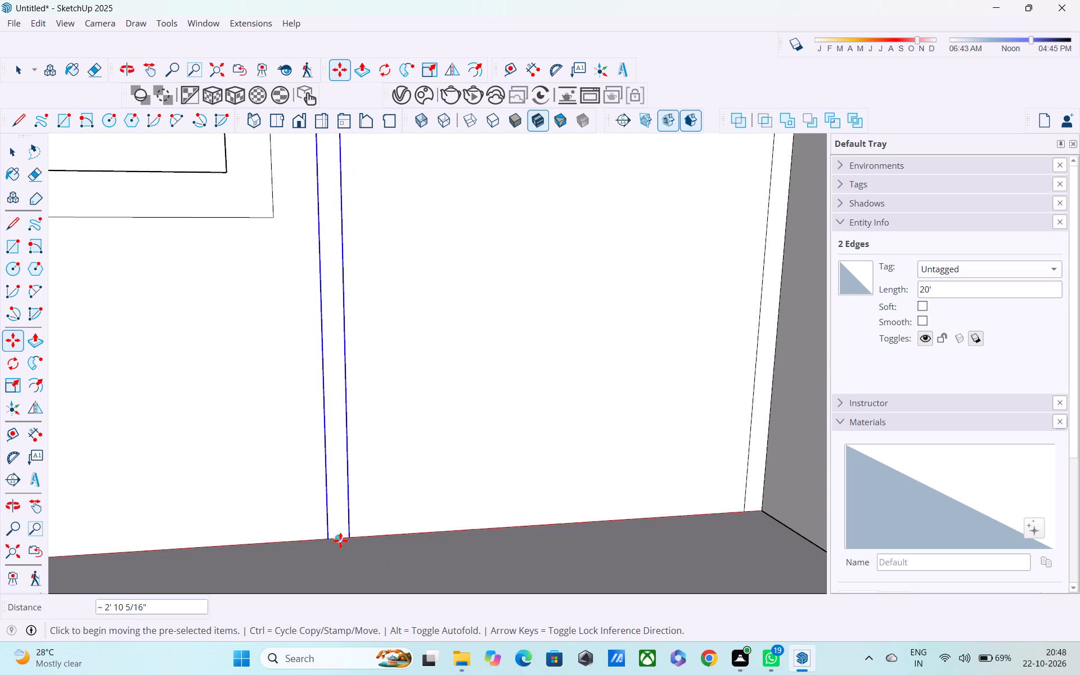
type("/18")
key("Return")
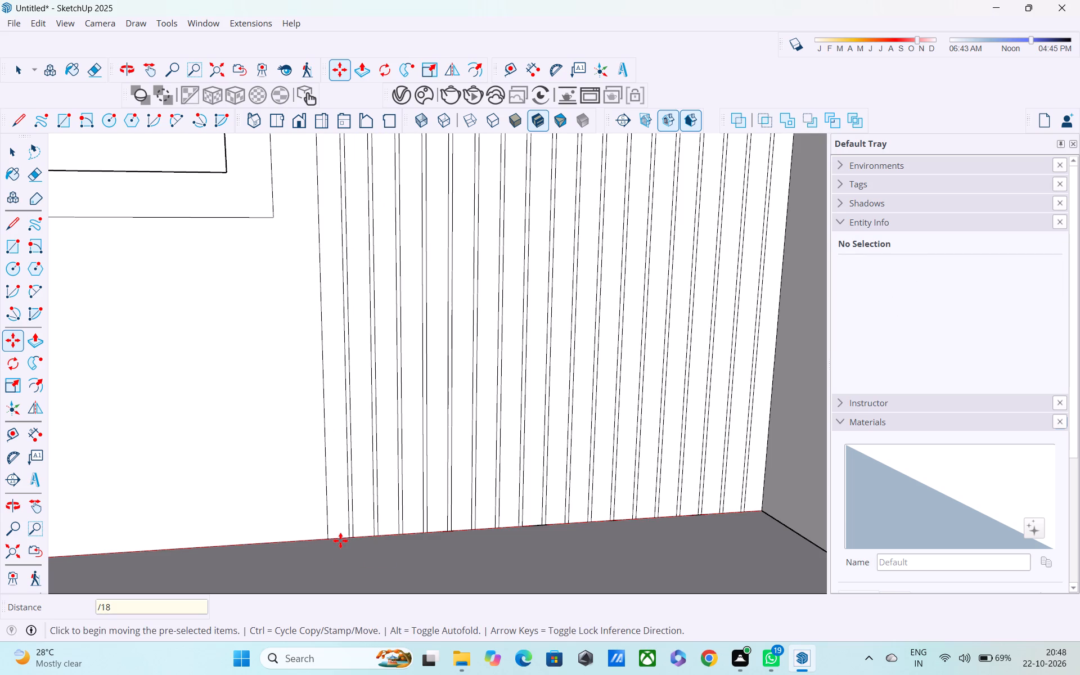
Examine the vertical strips, piers and framed openings across the whole front facade from several angles.
scroll(339, 539, "down", 3)
scroll(656, 361, "down", 3)
scroll(626, 377, "up", 1)
middle_click_drag(612, 380, 566, 362)
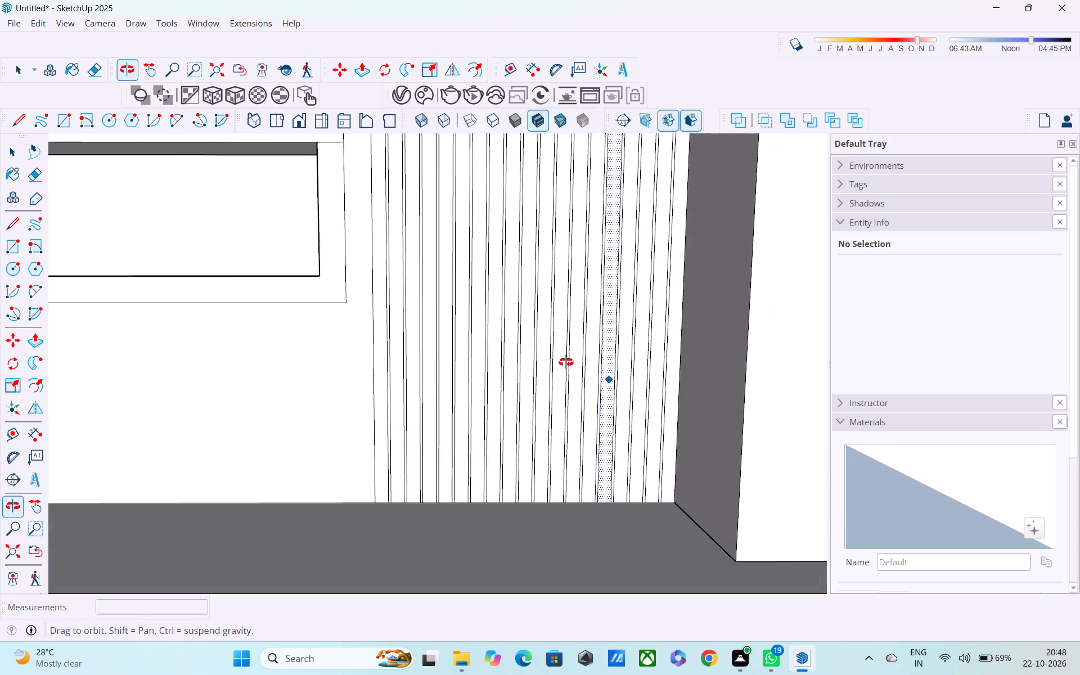
middle_click_drag(566, 362, 563, 359)
scroll(561, 356, "down", 9)
scroll(519, 374, "down", 7)
scroll(357, 372, "down", 4)
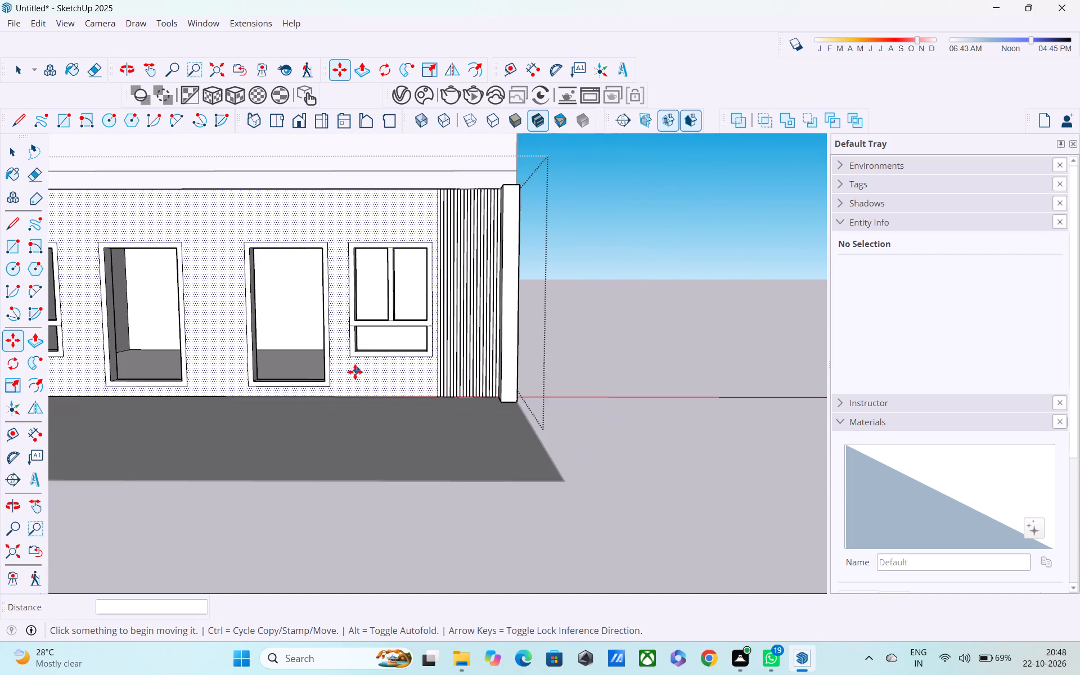
scroll(308, 373, "down", 2)
middle_click_drag(308, 373, 609, 380)
middle_click_drag(538, 379, 499, 370)
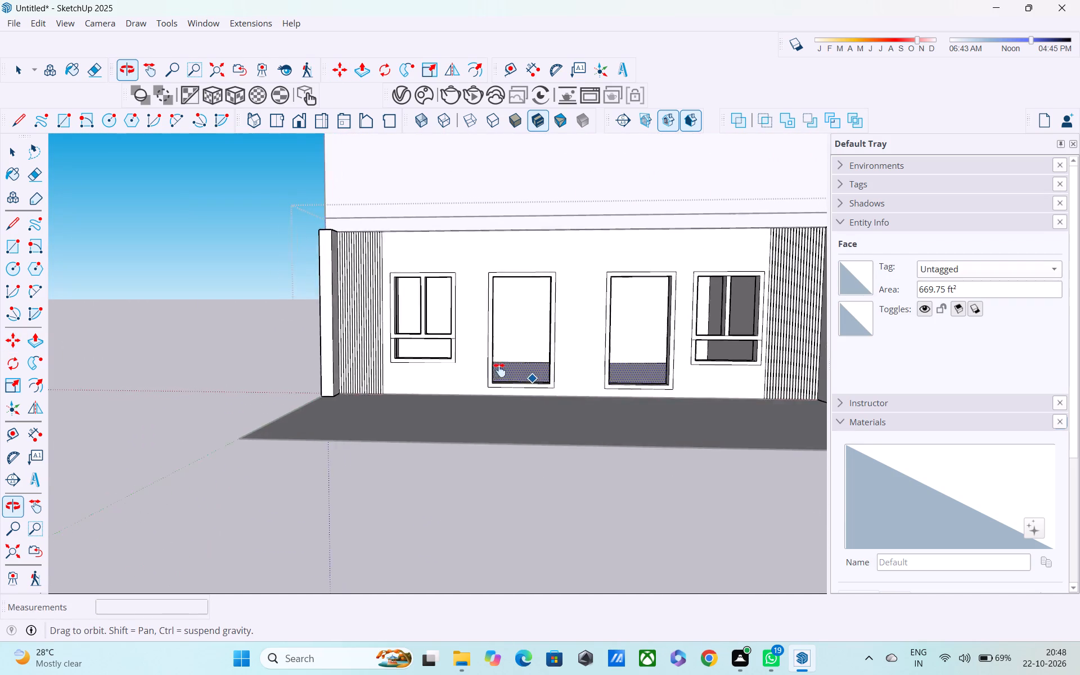
middle_click_drag(499, 370, 484, 369)
key("space")
left_click(143, 220)
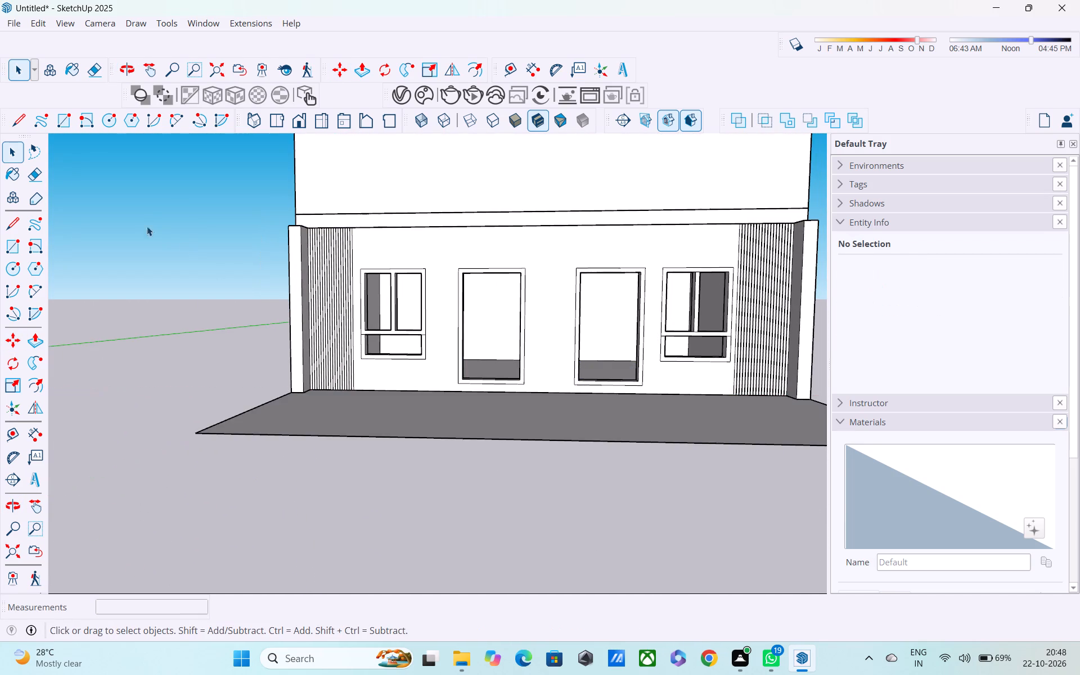
middle_click_drag(362, 276, 394, 324)
scroll(380, 295, "up", 5)
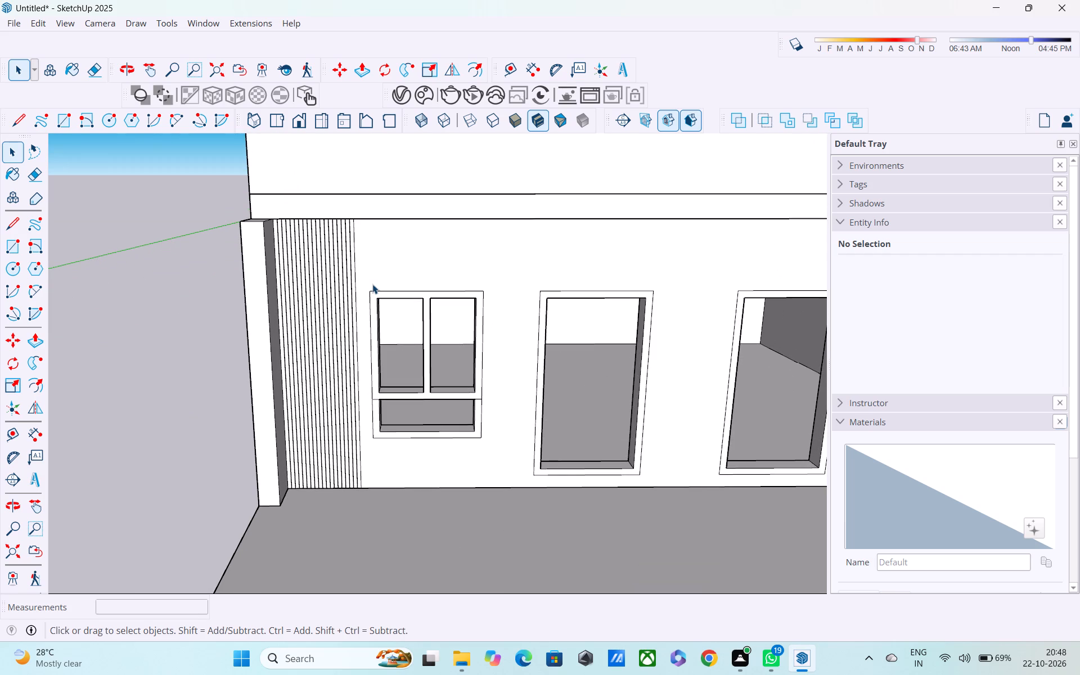
middle_click_drag(372, 284, 286, 353, "shift")
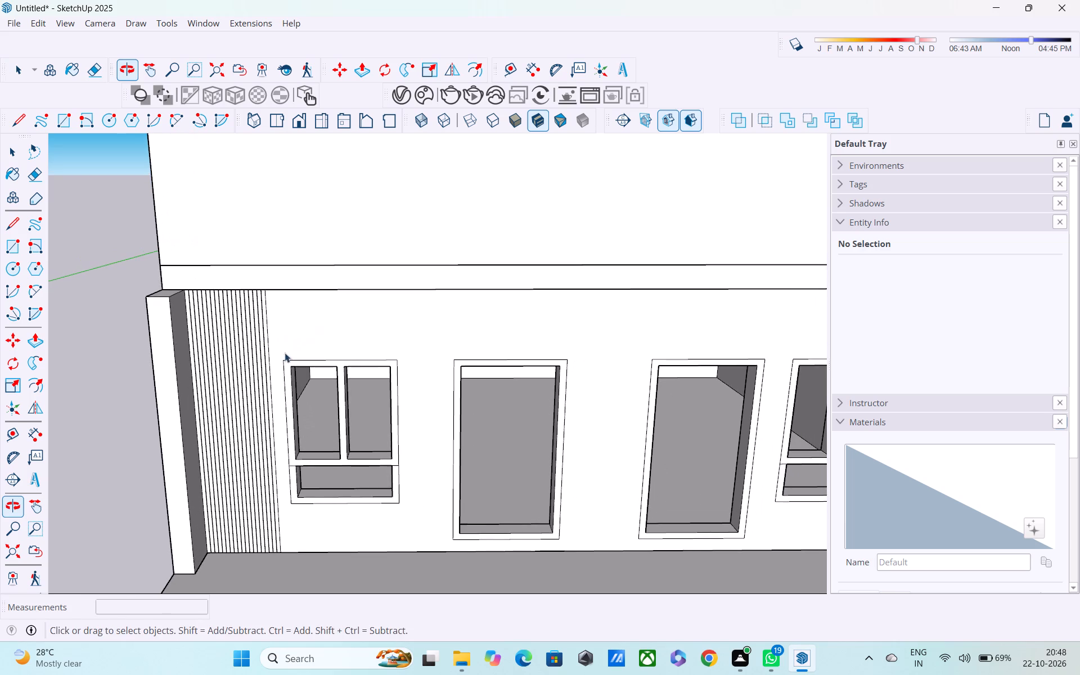
middle_click_drag(289, 317, 391, 273)
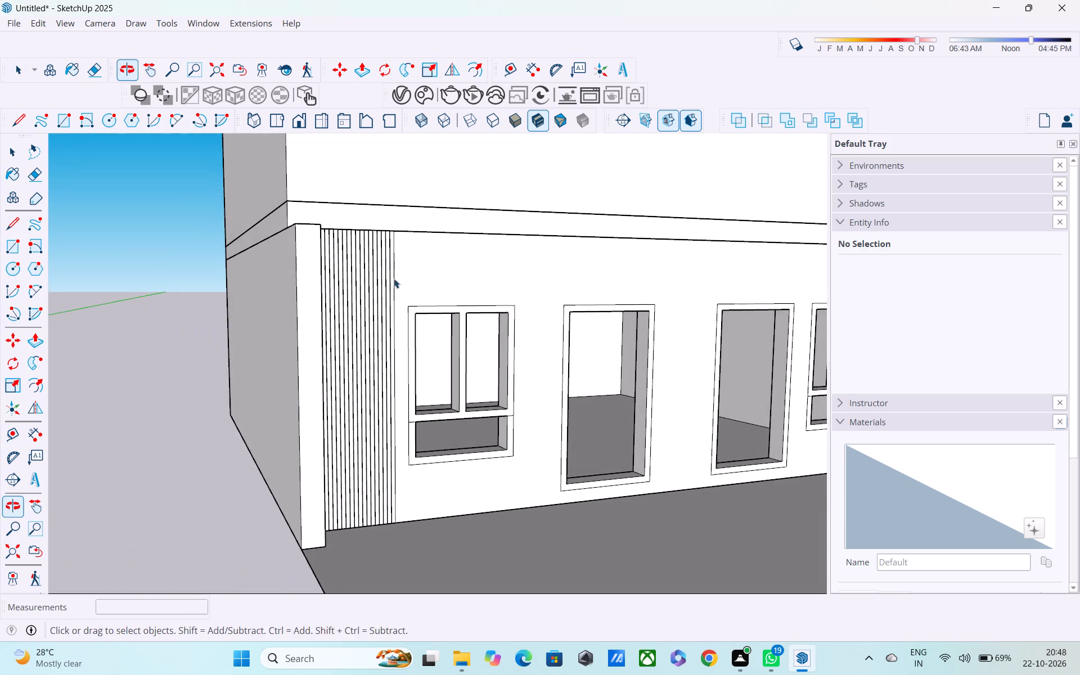
middle_click_drag(394, 281, 262, 344, "shift")
scroll(261, 345, "down", 2)
middle_click_drag(260, 341, 259, 351, "shift")
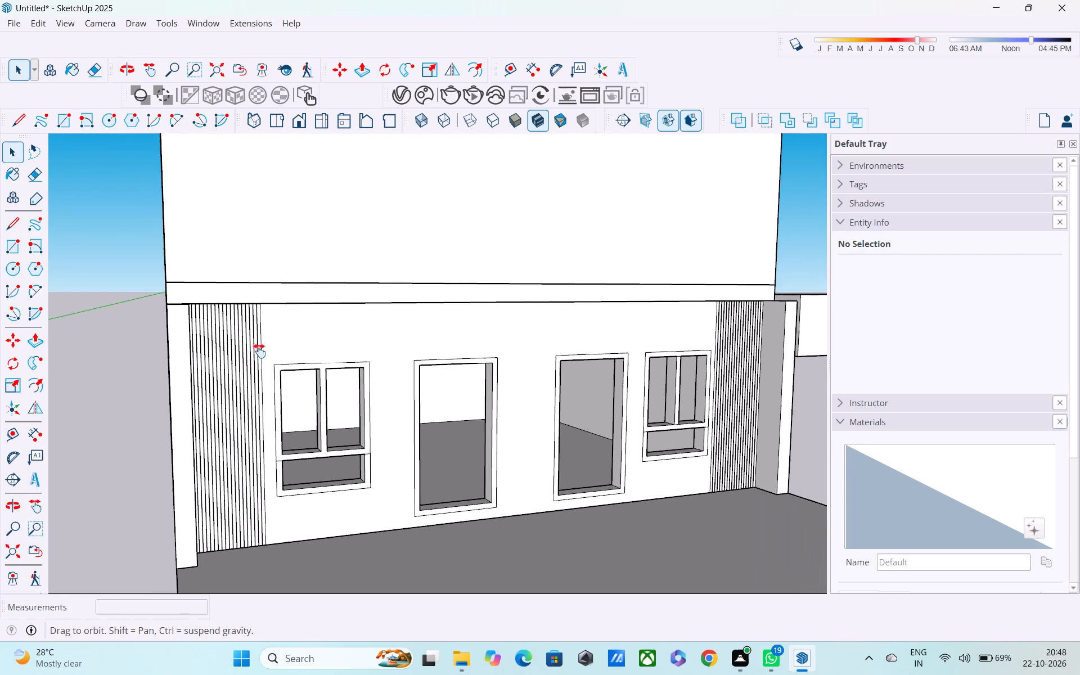
middle_click_drag(259, 351, 236, 426, "shift")
middle_click_drag(205, 396, 161, 381)
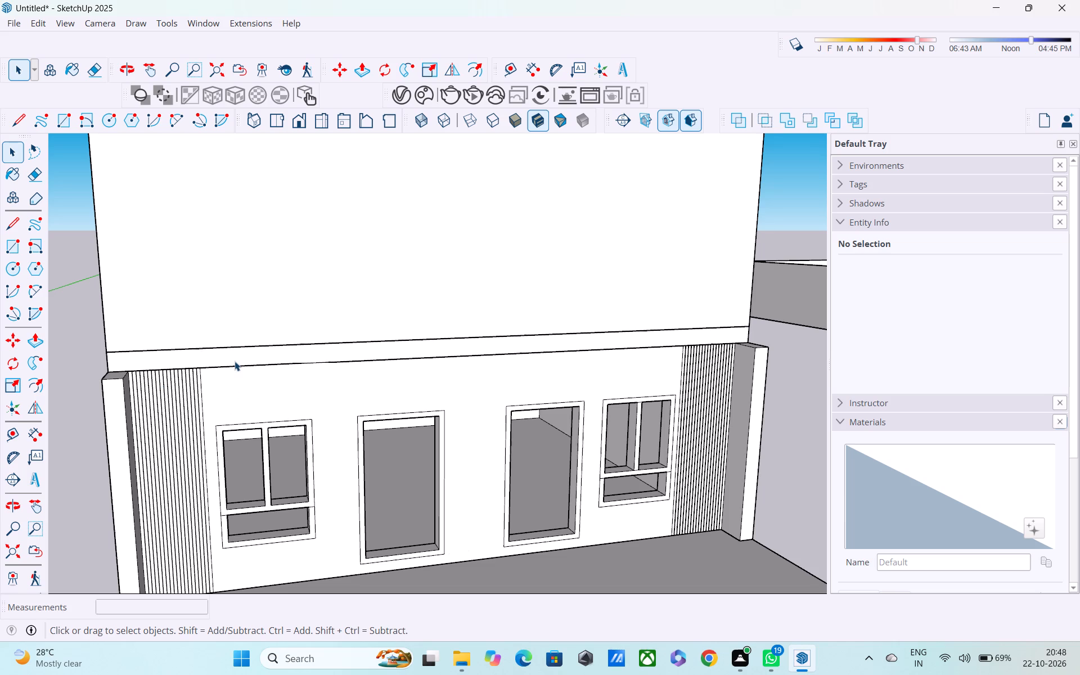
middle_click_drag(268, 470, 210, 448, "shift")
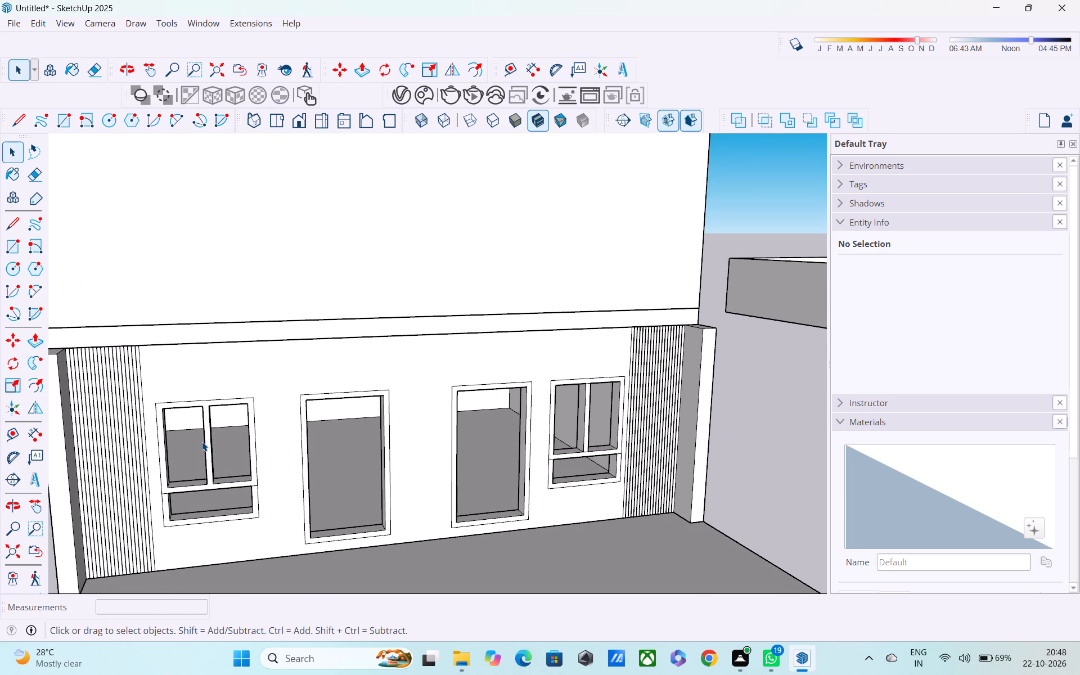
middle_click_drag(232, 290, 260, 360)
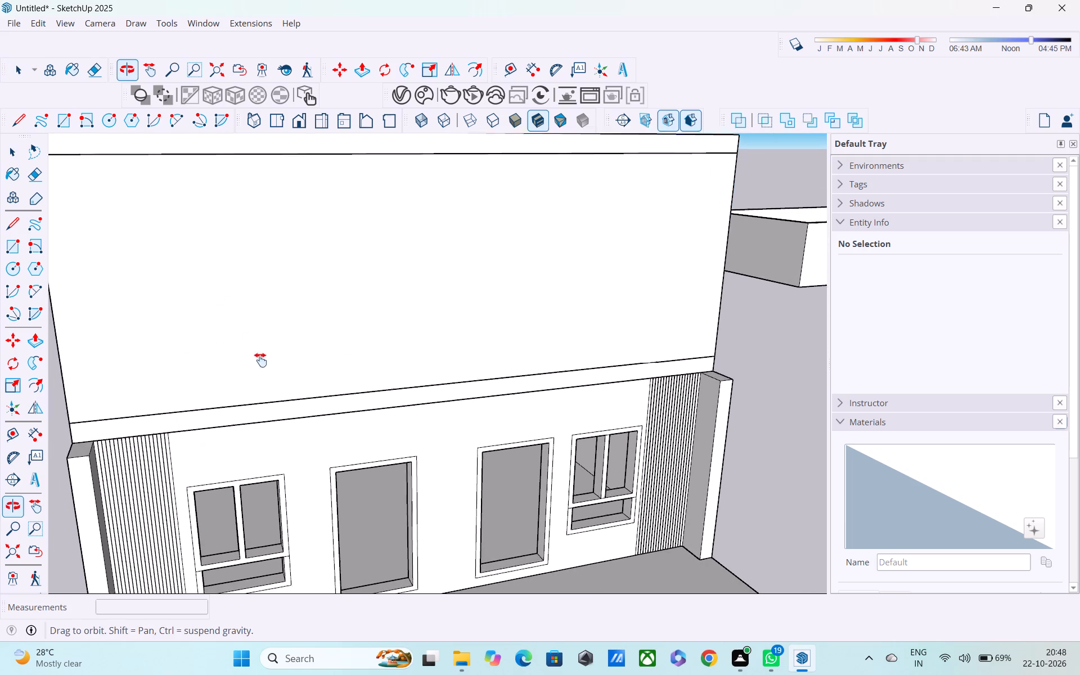
middle_click_drag(260, 360, 260, 361)
Move the upper-storey wall group off the ground-floor slab to open ground beyond the separate wall box beside the building.
left_click(235, 322)
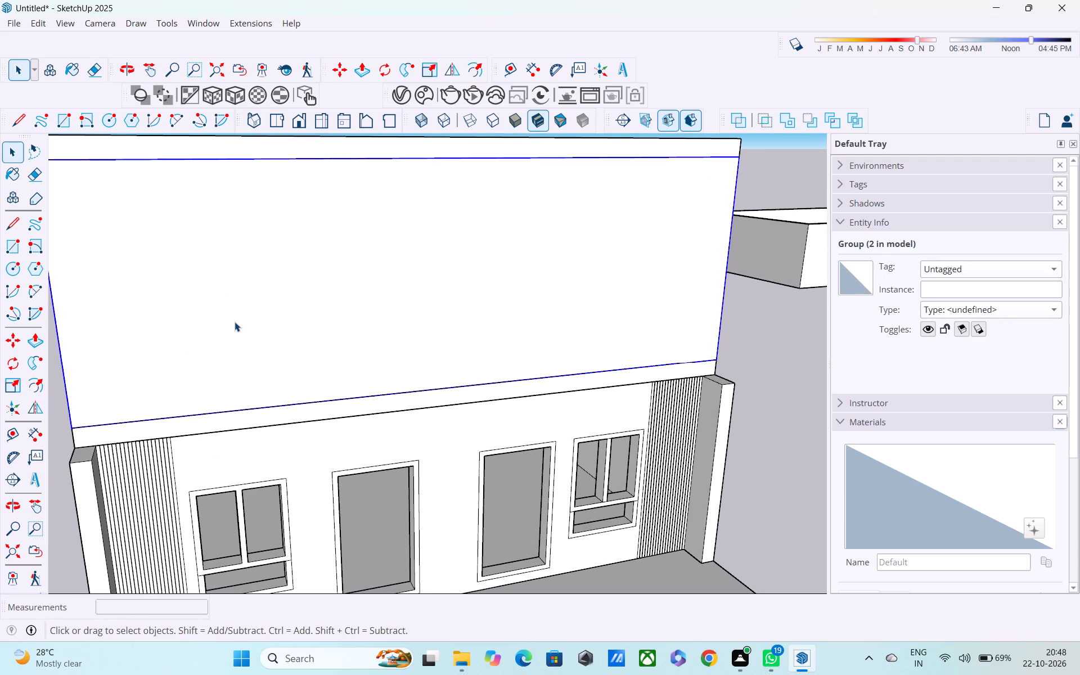
key("m")
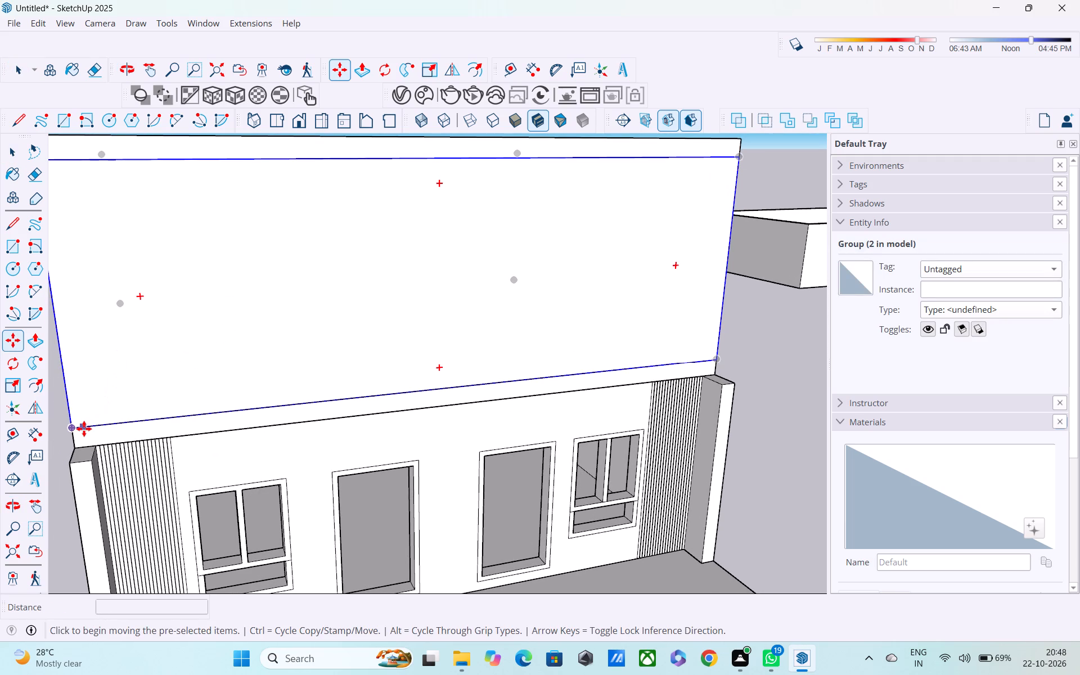
middle_click_drag(84, 429, 226, 443, "shift")
left_click(211, 443)
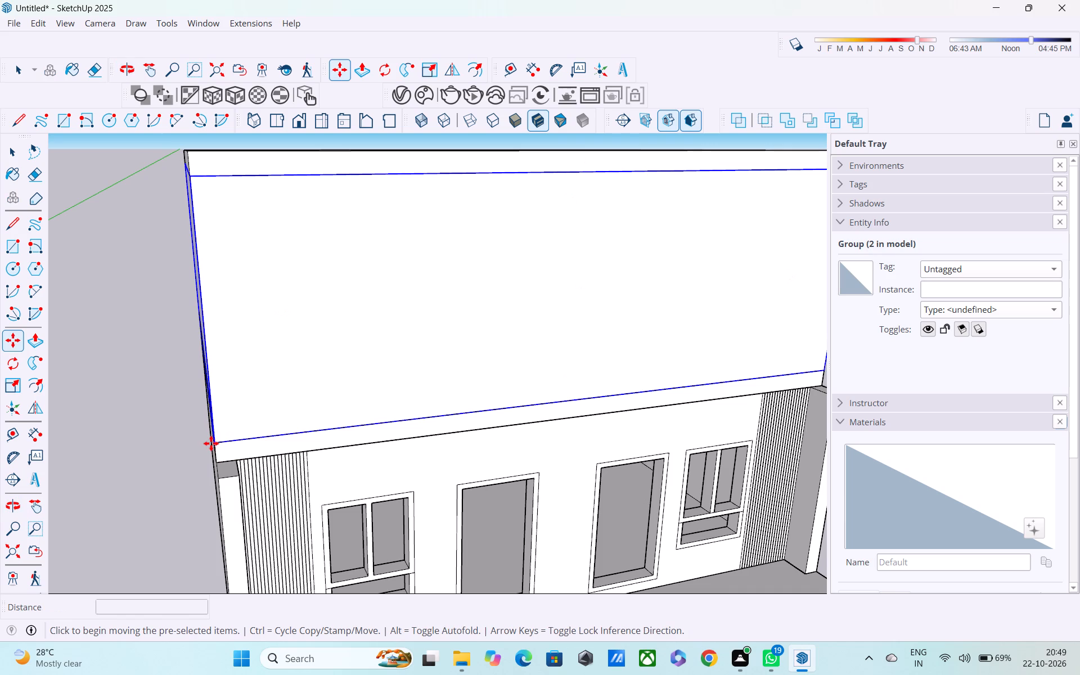
scroll(398, 336, "down", 4)
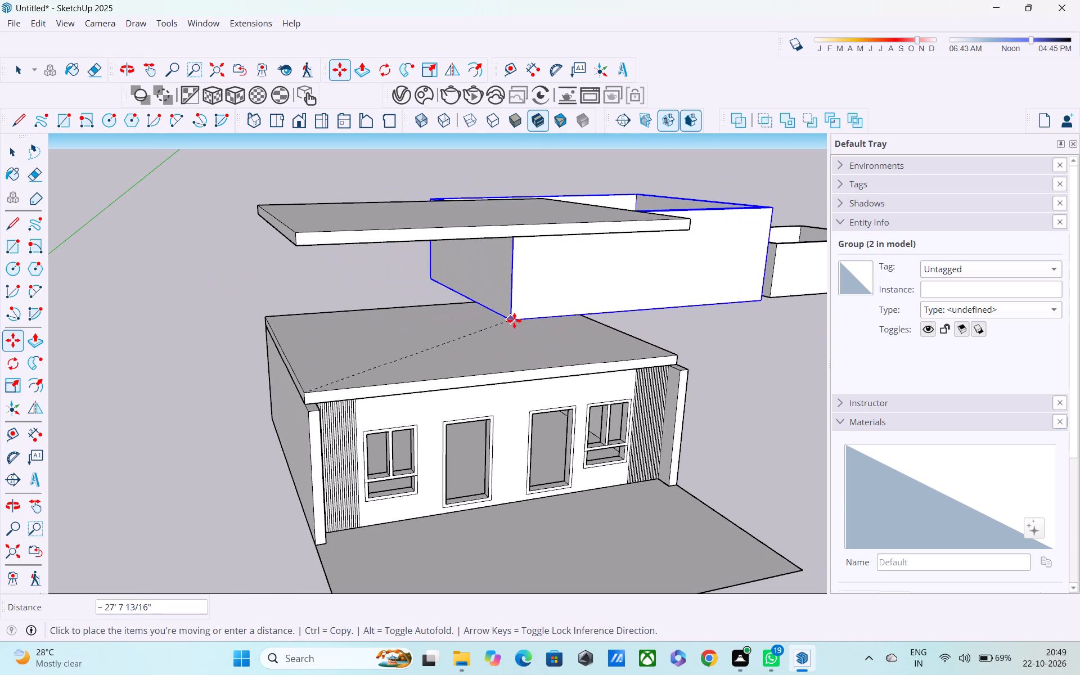
middle_click_drag(514, 321, 211, 319)
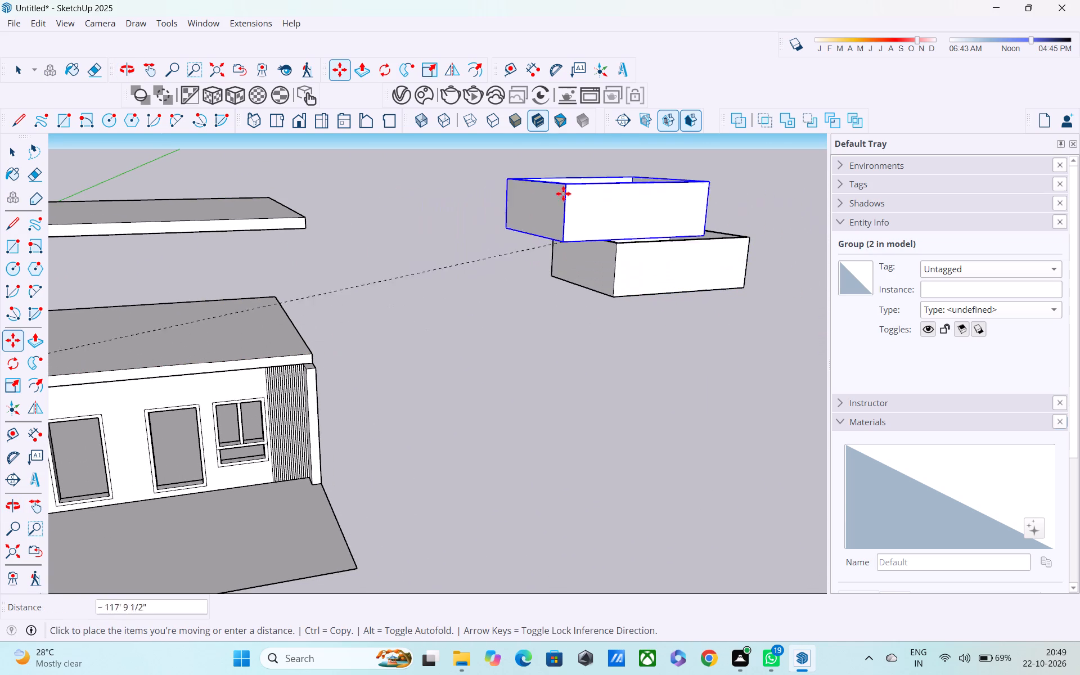
middle_click_drag(614, 265, 138, 268, "shift")
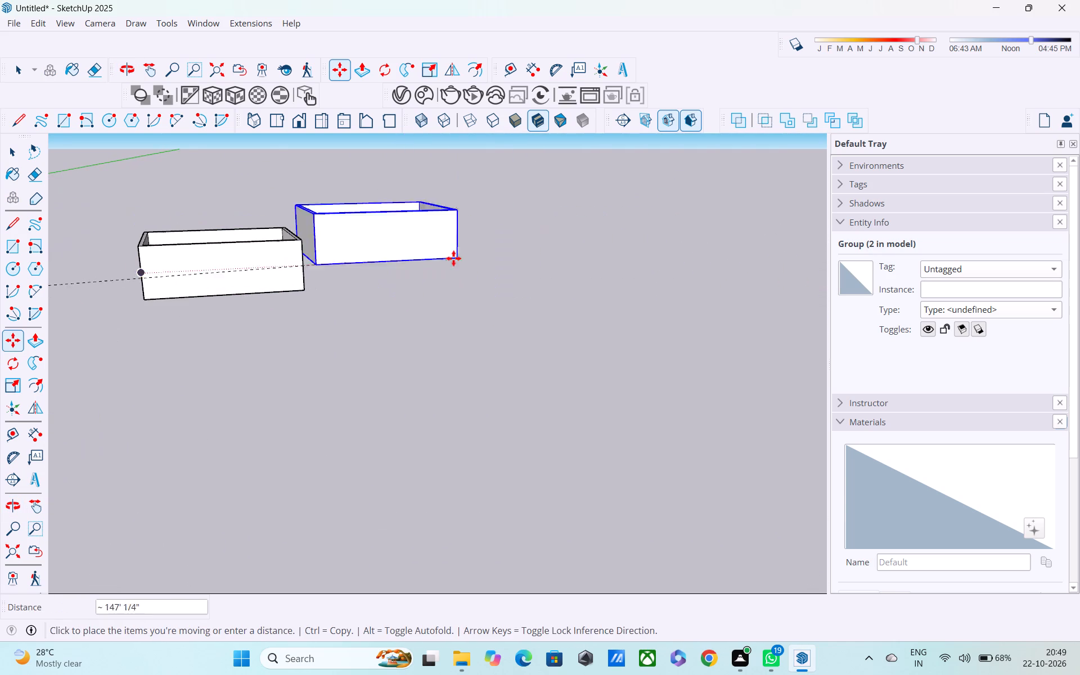
left_click(524, 258)
Move the floating upper slab group about 95' 2 3/16" sideways from above the ground floor, towards the relocated walls.
middle_click_drag(280, 284, 924, 331, "shift")
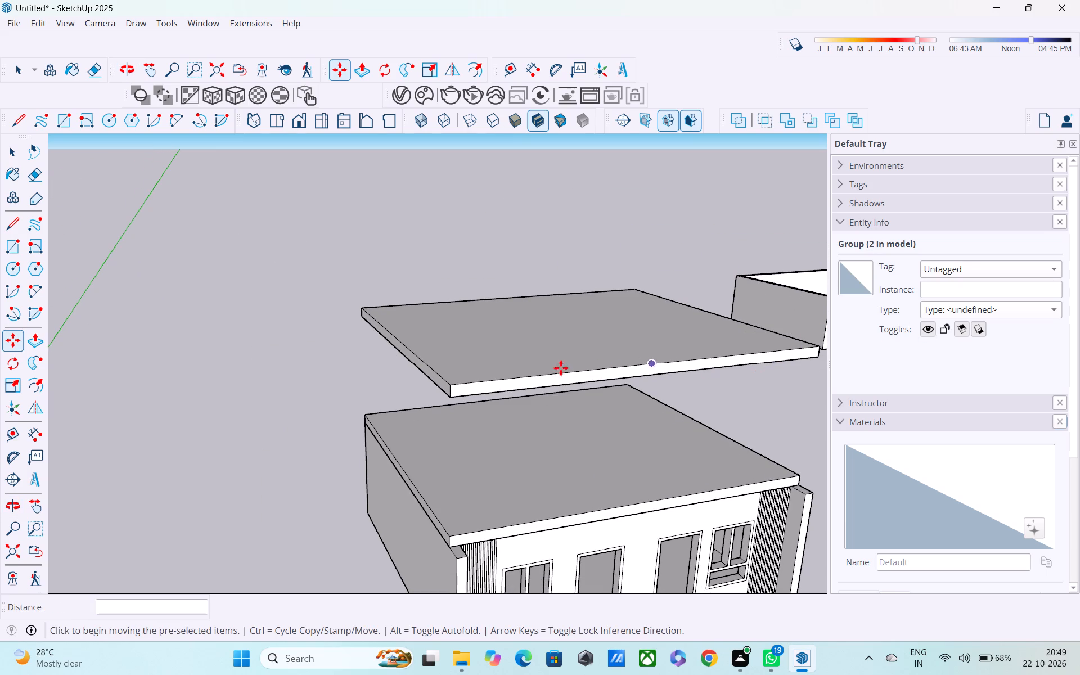
key("space")
left_click(451, 383)
key("m")
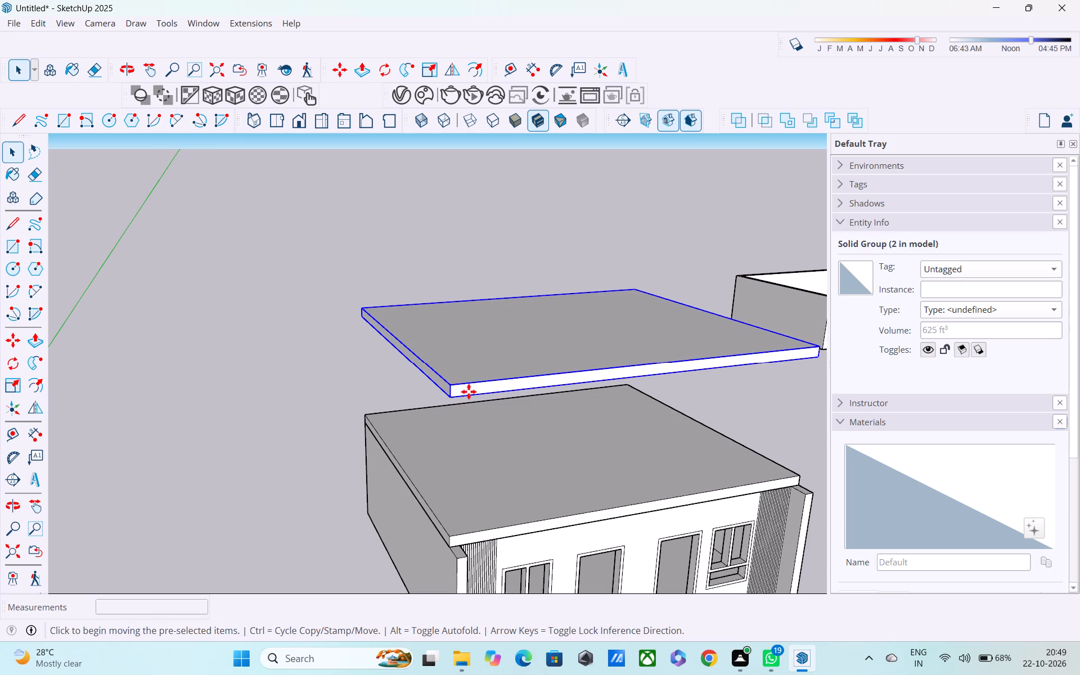
left_click(449, 398)
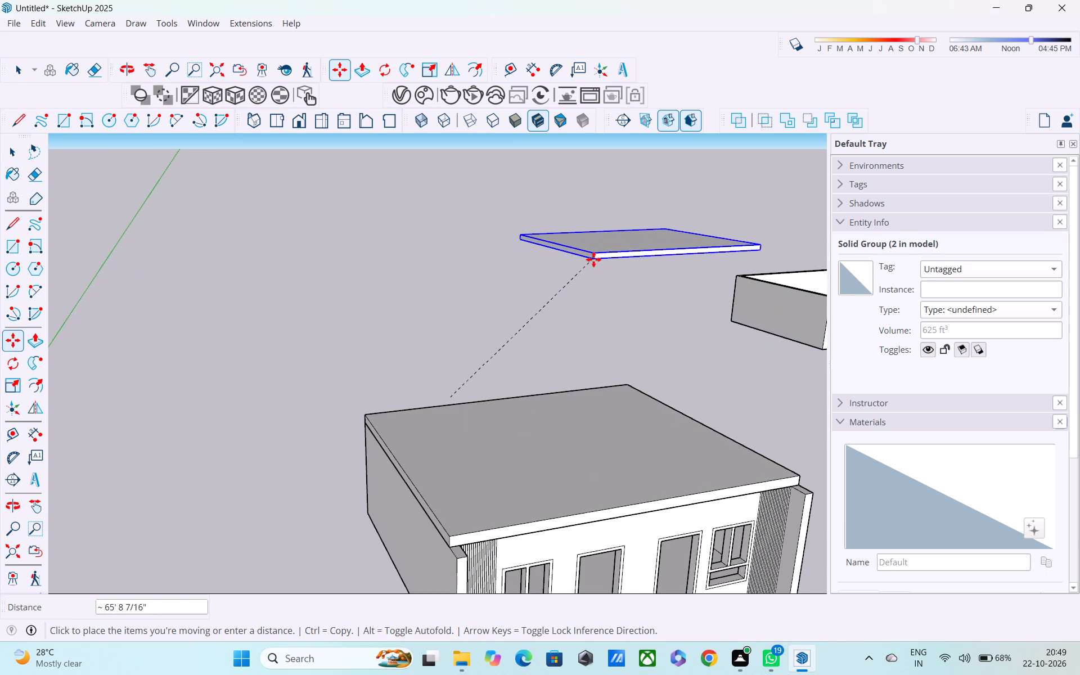
scroll(593, 259, "down", 1)
middle_click_drag(593, 259, 87, 302, "shift")
left_click(536, 219)
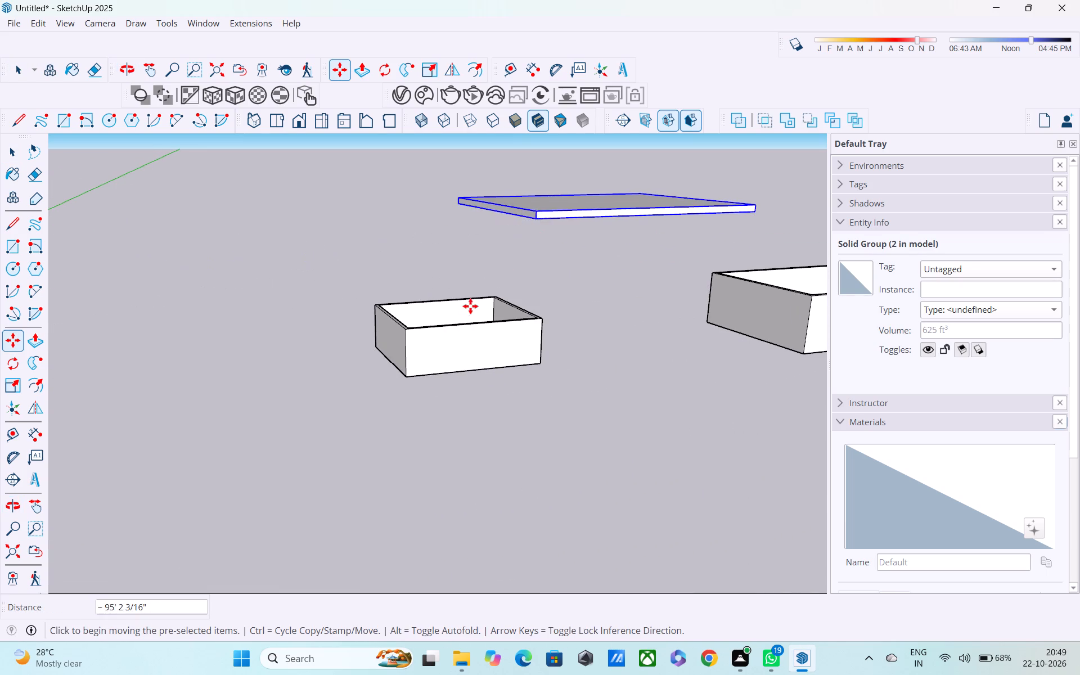
Examine the ground floor's front facade and its window and door openings up close.
scroll(469, 308, "down", 3)
middle_click_drag(258, 413, 571, 397, "shift")
middle_click_drag(450, 422, 391, 299)
middle_click_drag(366, 339, 307, 443)
scroll(299, 393, "up", 6)
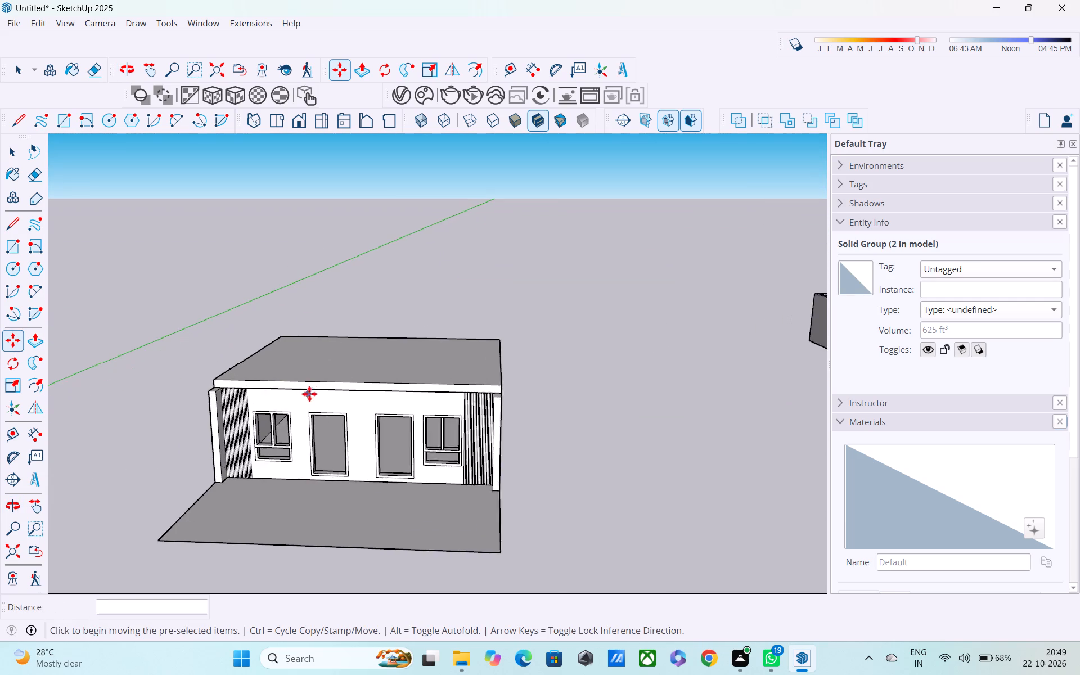
scroll(309, 394, "up", 1)
middle_click_drag(344, 422, 350, 348)
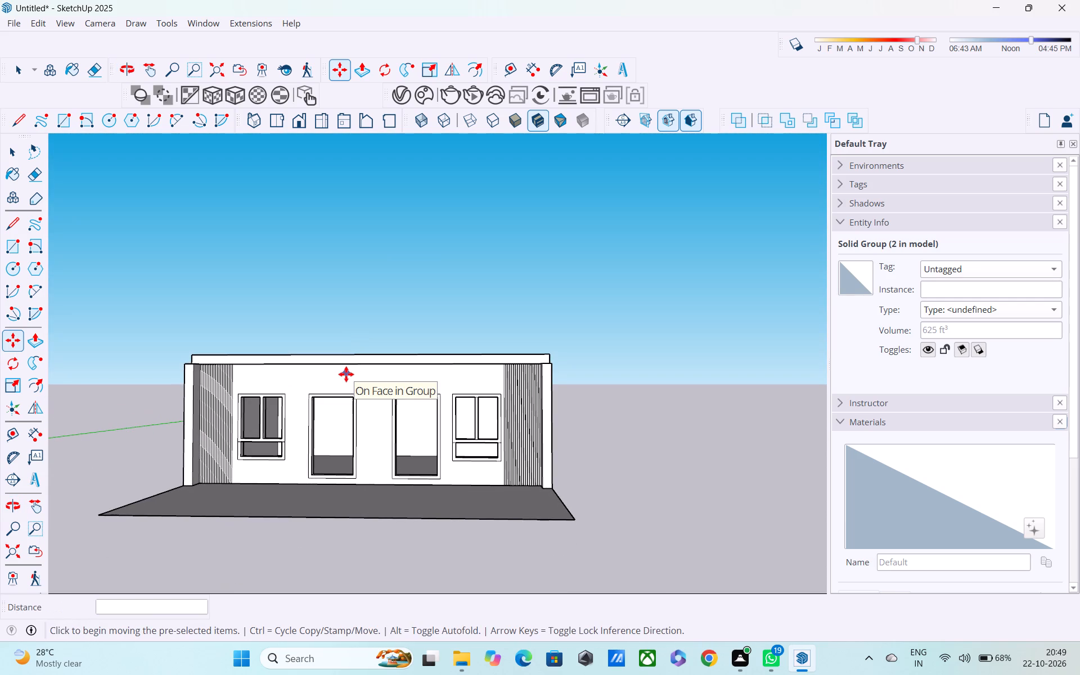
scroll(344, 374, "up", 2)
middle_click_drag(341, 370, 337, 397)
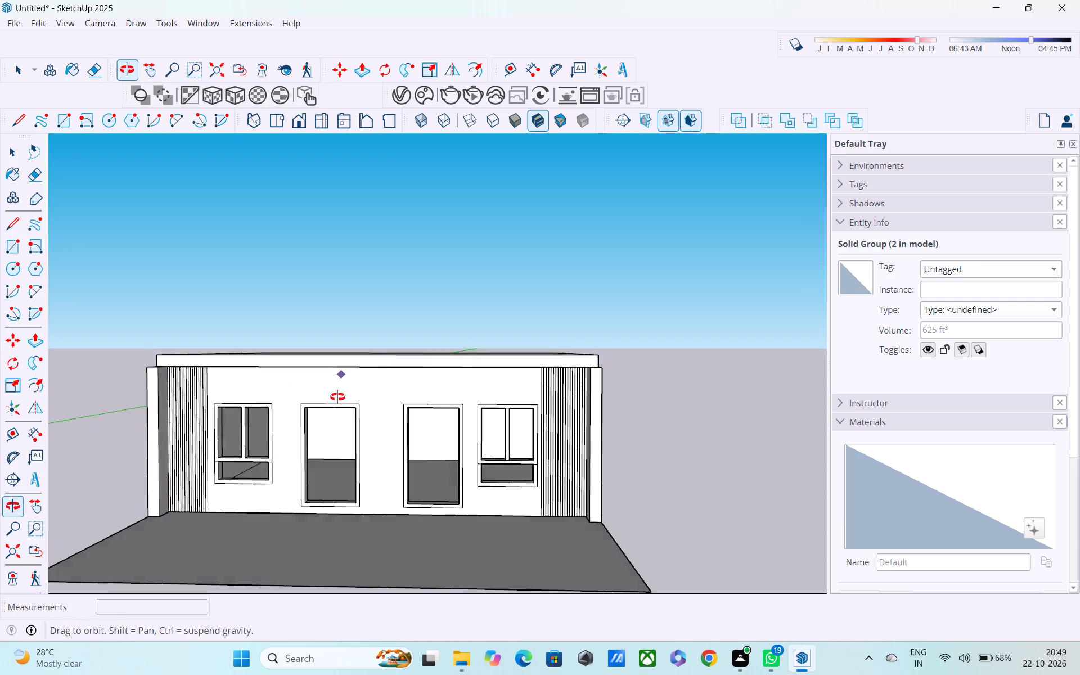
middle_click_drag(337, 397, 330, 407)
scroll(281, 456, "up", 8)
key("space")
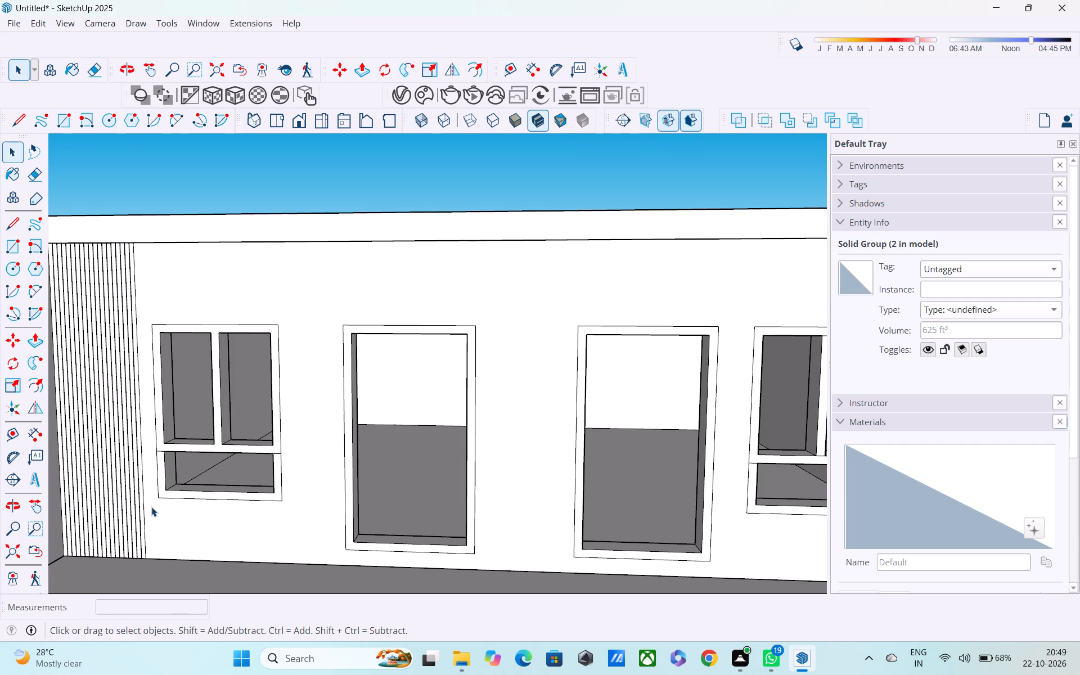
Open the strips' group and extrude the vertical strip nearest the end pier 2" outward.
middle_click_drag(153, 507, 310, 520, "shift")
scroll(259, 448, "up", 7)
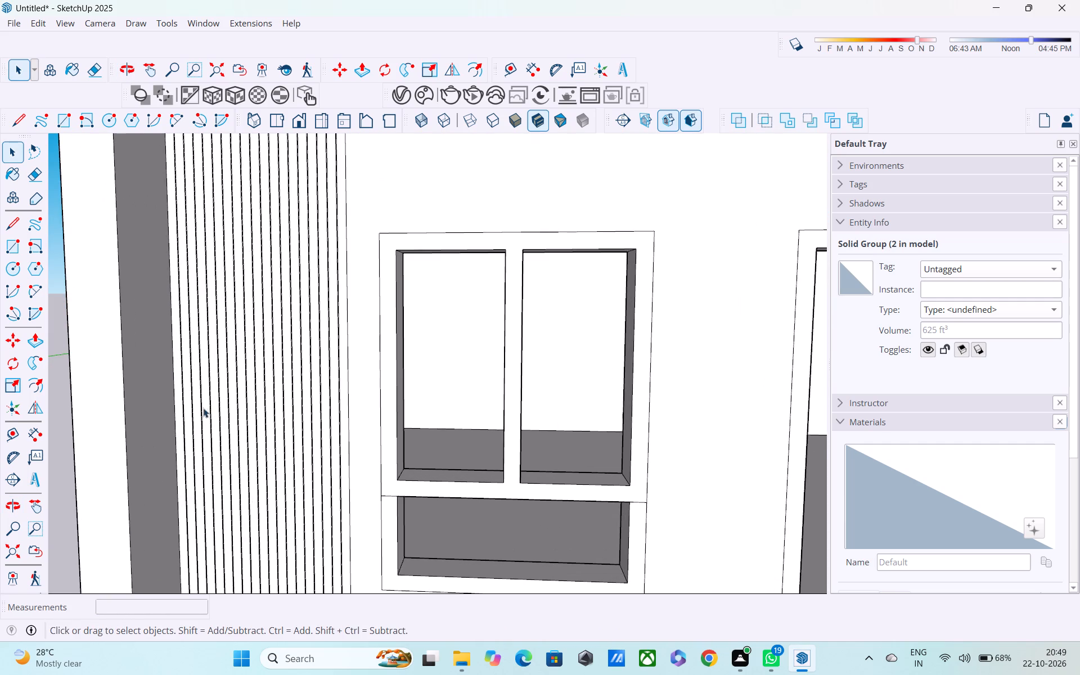
scroll(195, 407, "up", 3)
left_click(174, 399)
double_click(174, 399)
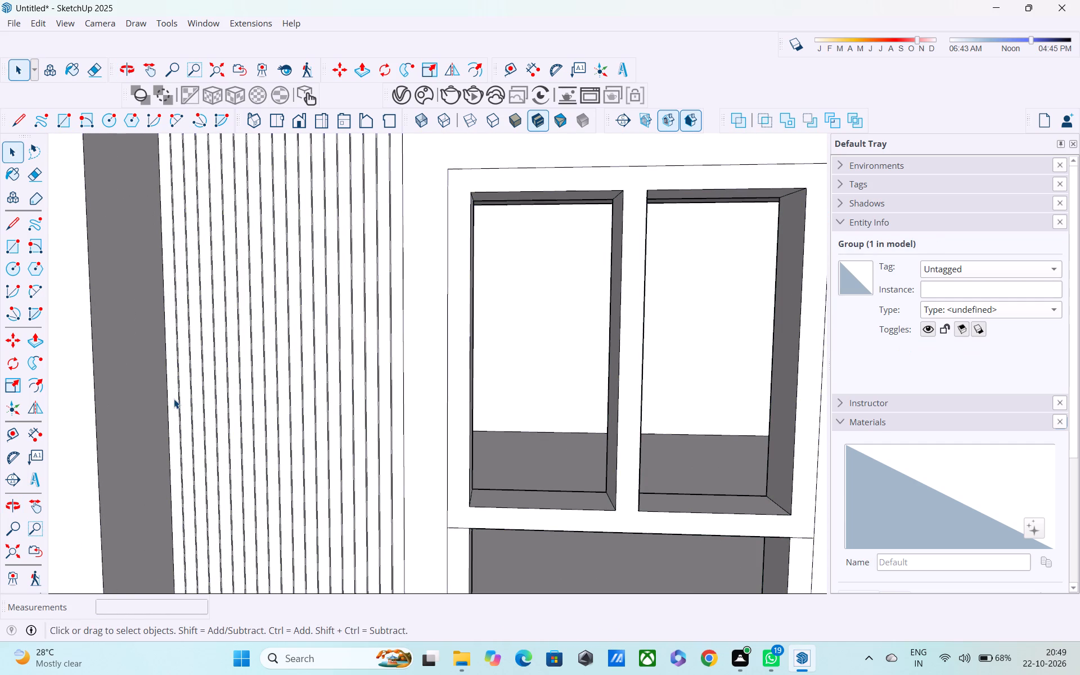
key("p")
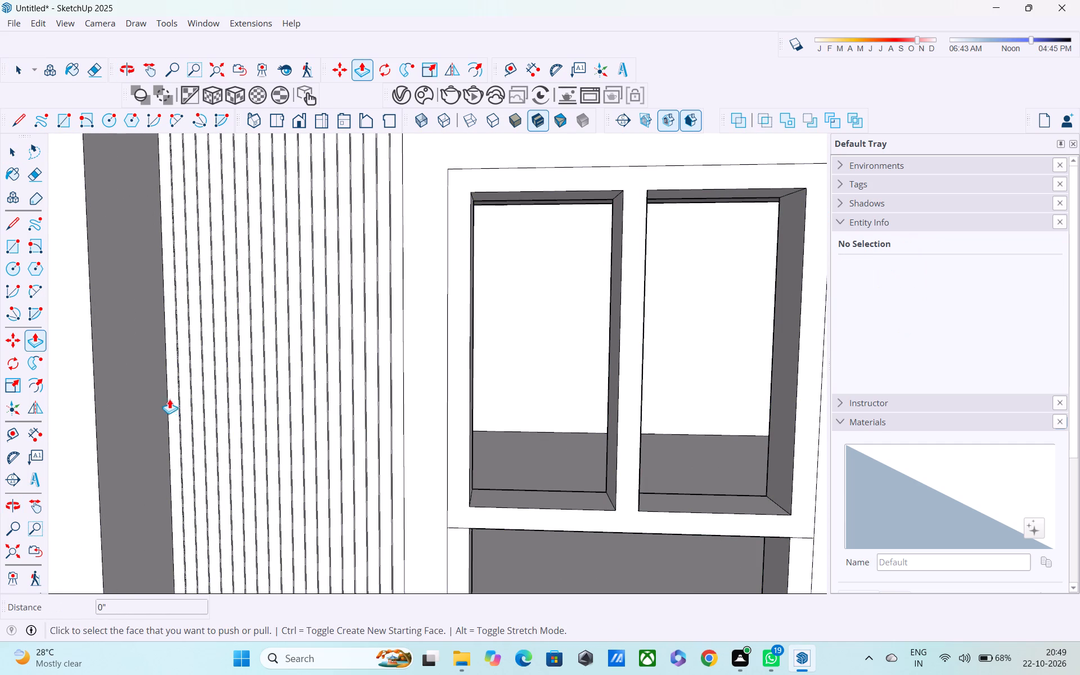
left_click(177, 410)
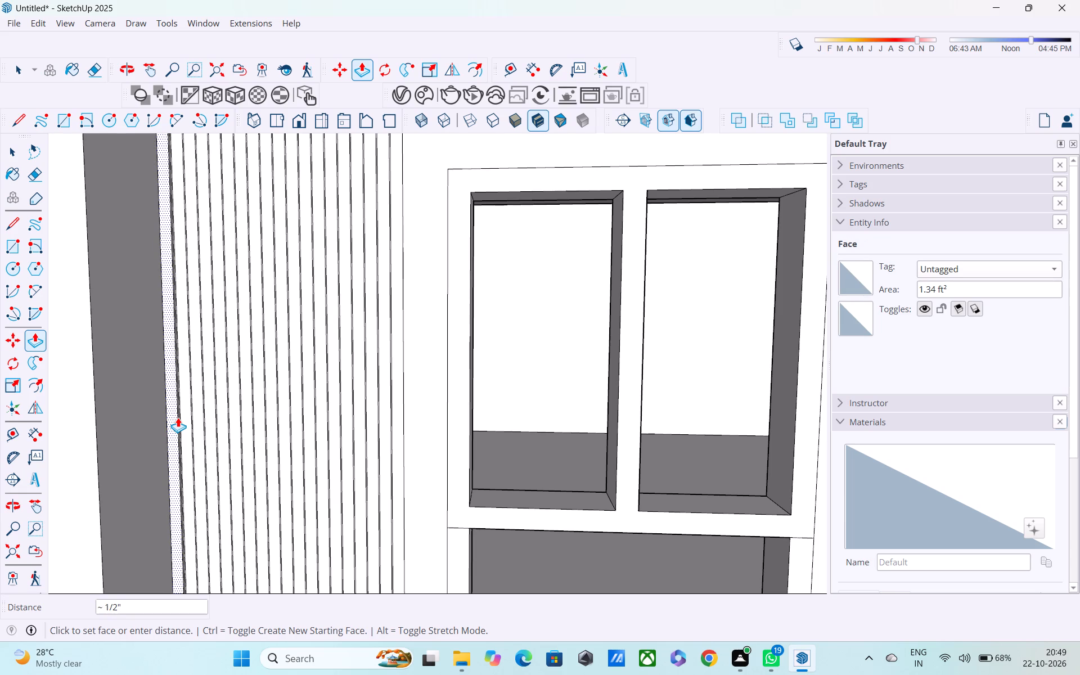
key("2")
key("shift+quotedbl")
key("Return")
Repeat the 2" extrusion on each remaining vertical strip between the end pier and the nearest framed window.
double_click(187, 436)
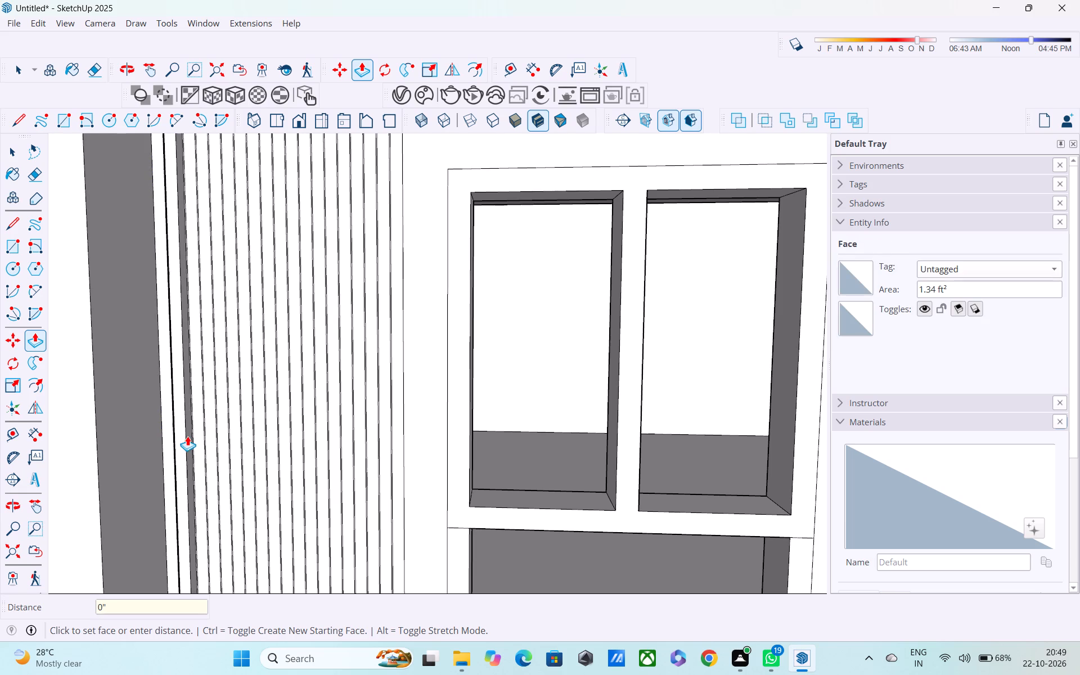
double_click(197, 438)
double_click(210, 449)
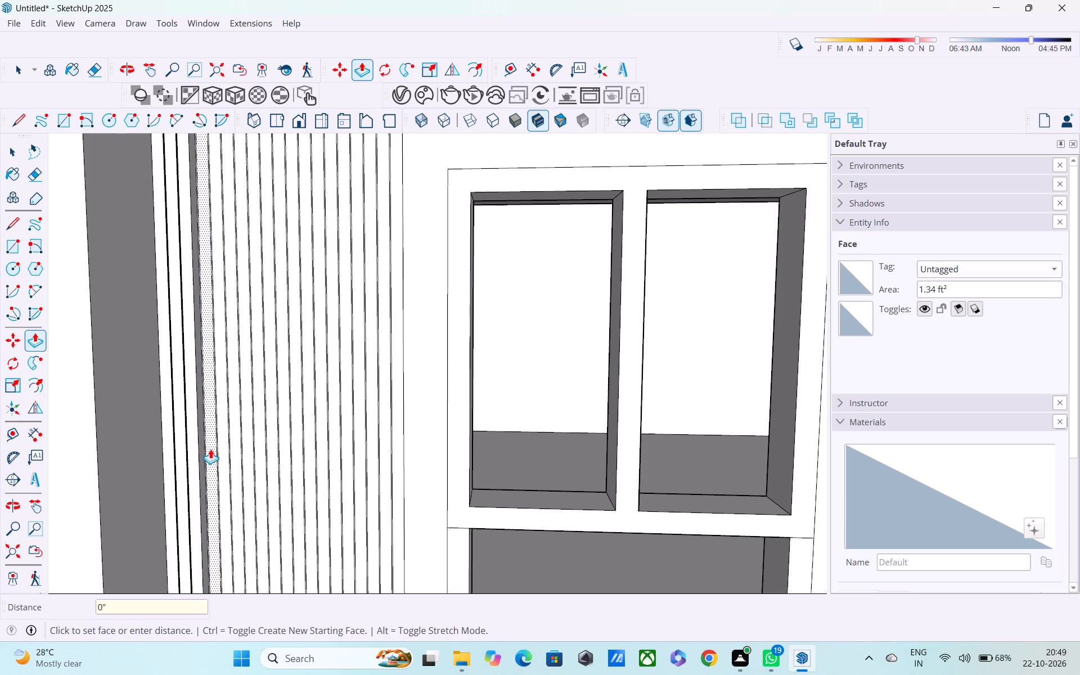
double_click(221, 454)
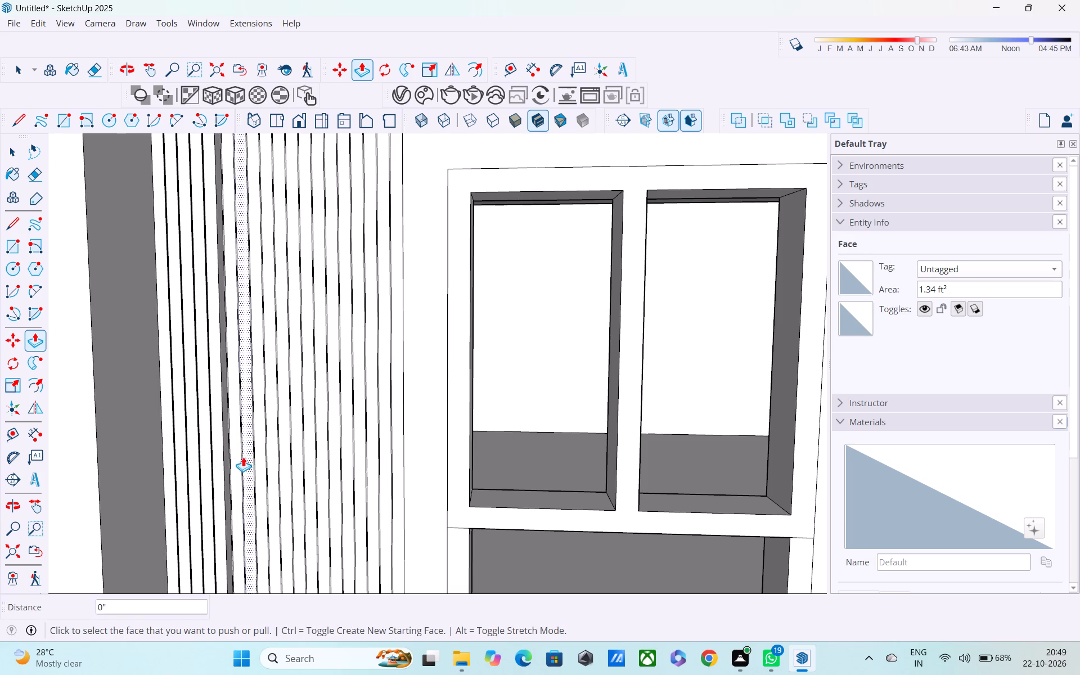
double_click(238, 453)
double_click(248, 457)
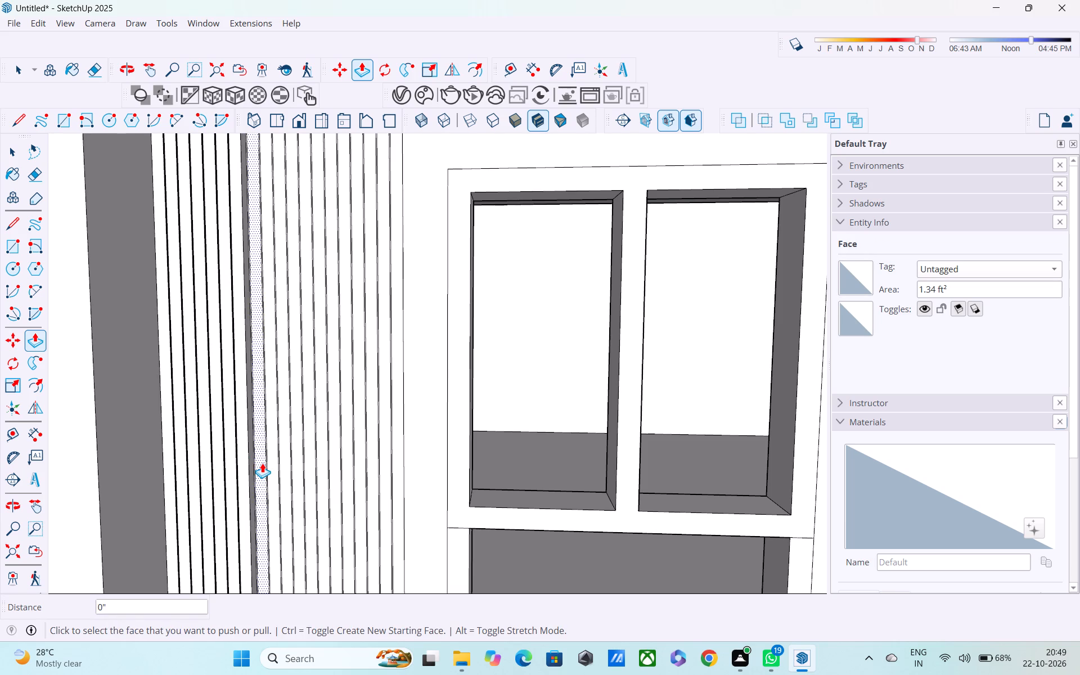
double_click(260, 460)
double_click(273, 462)
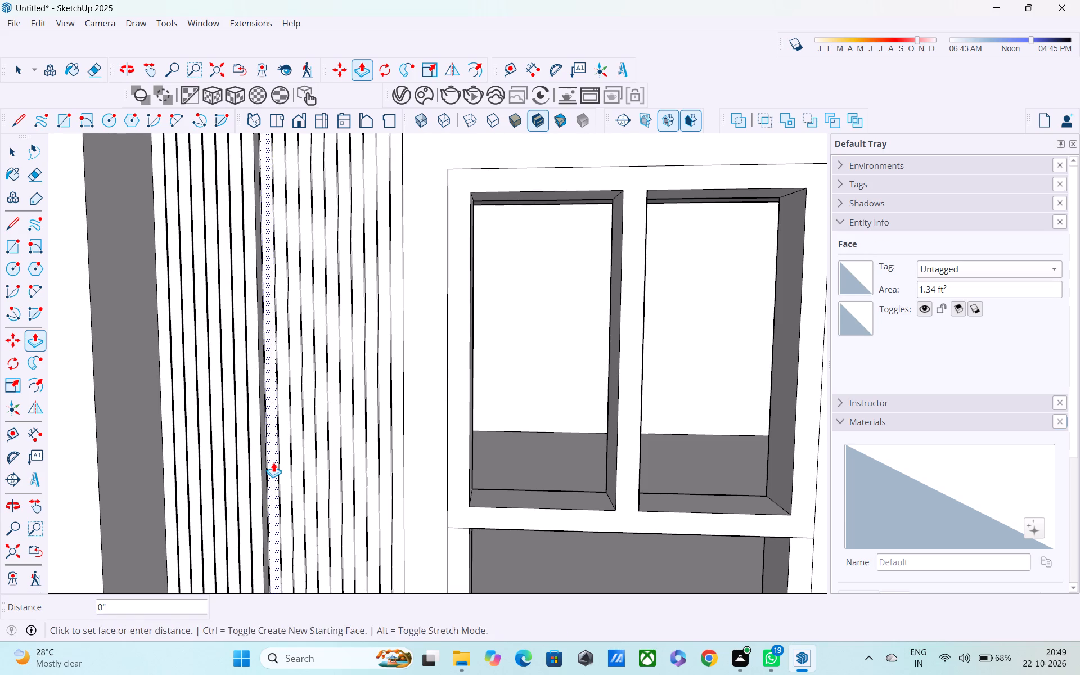
double_click(285, 467)
double_click(299, 472)
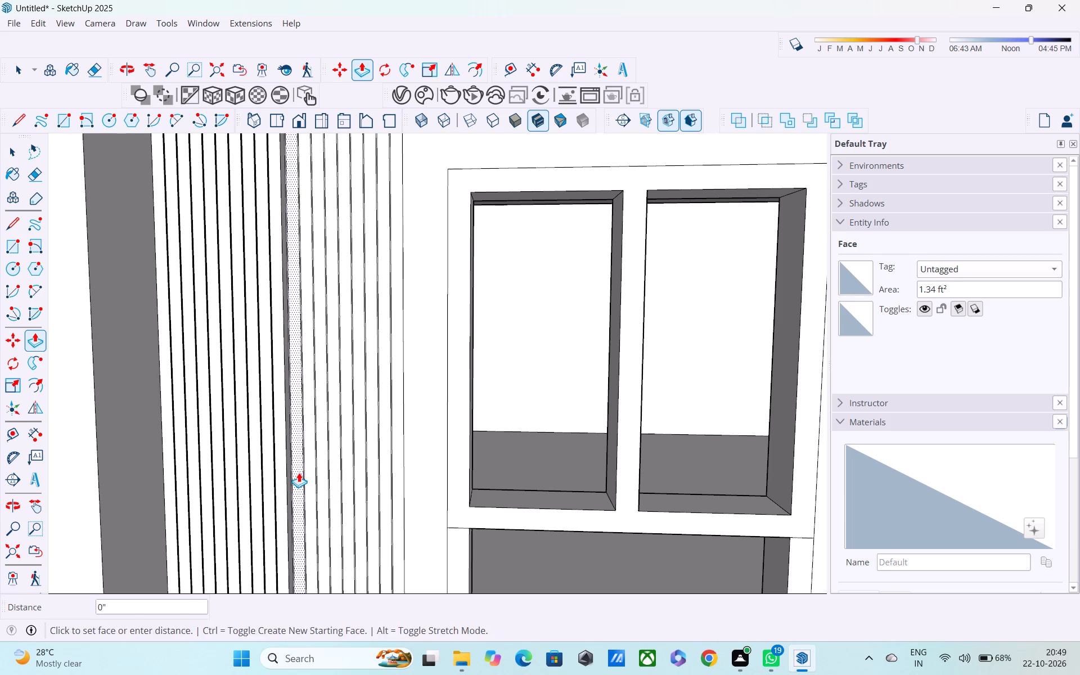
double_click(313, 478)
double_click(321, 480)
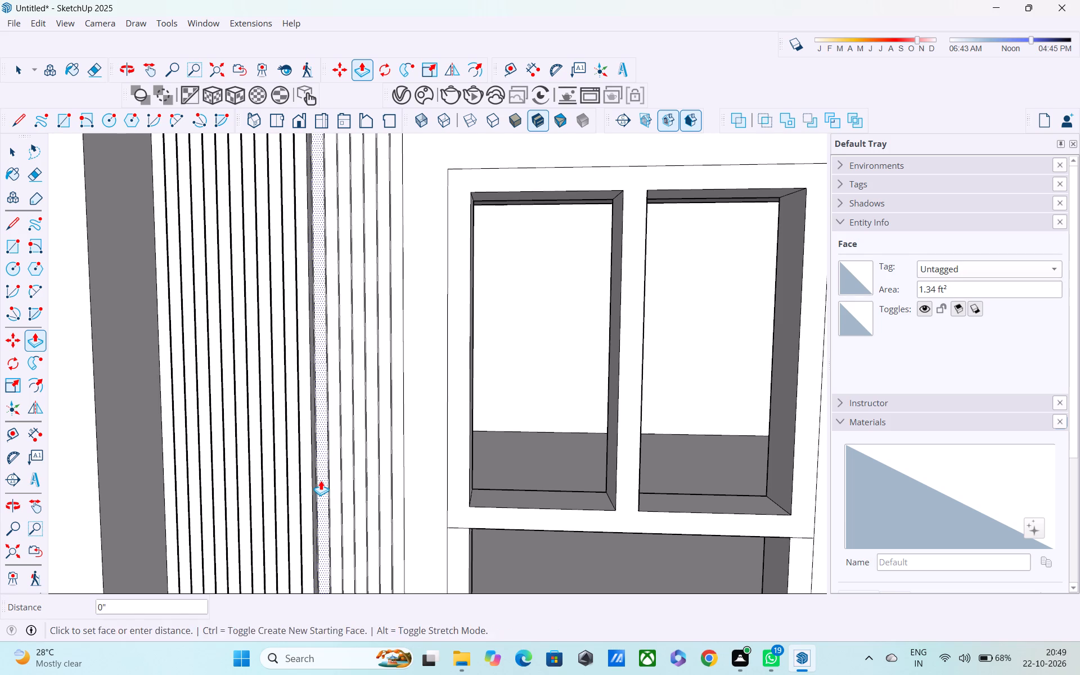
double_click(332, 490)
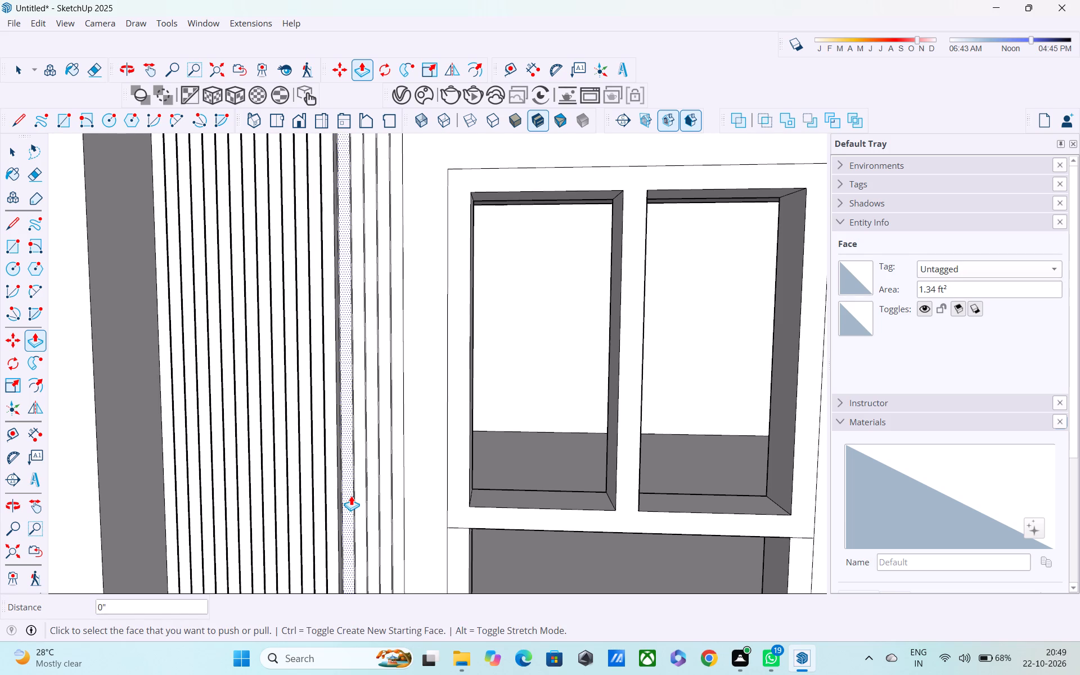
double_click(352, 494)
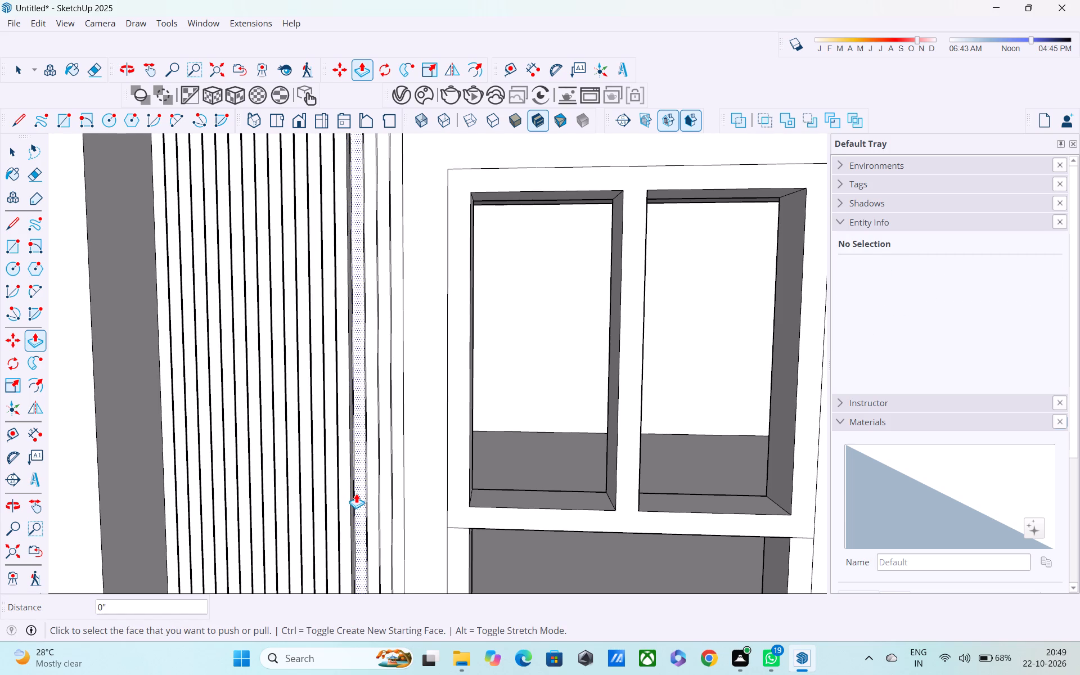
double_click(356, 493)
double_click(377, 499)
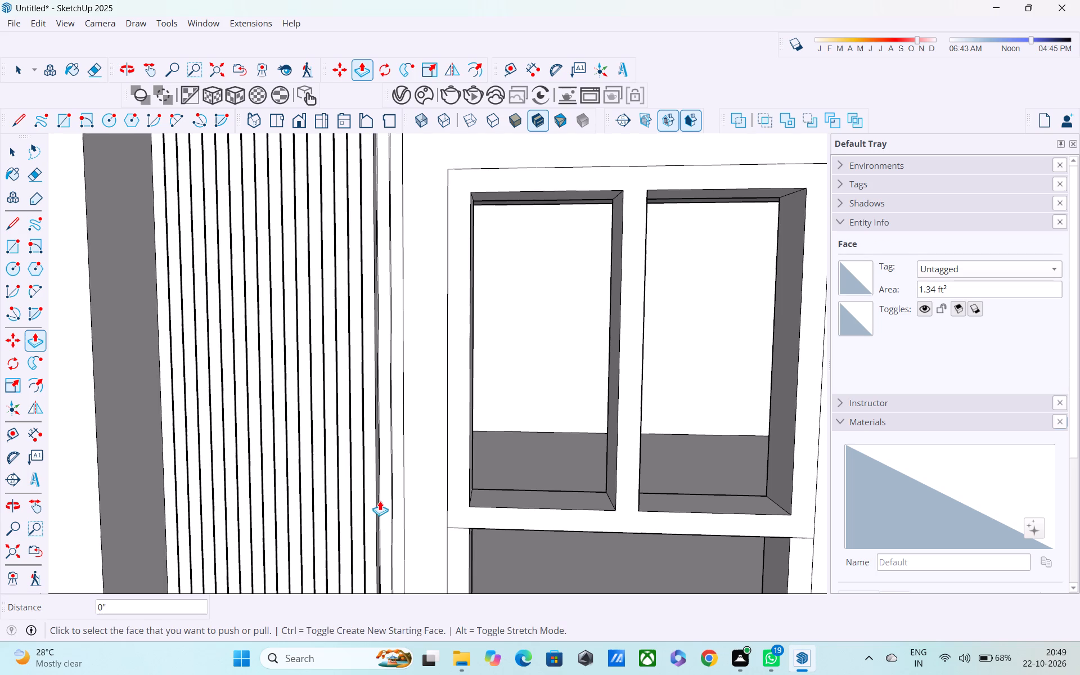
double_click(386, 503)
double_click(398, 499)
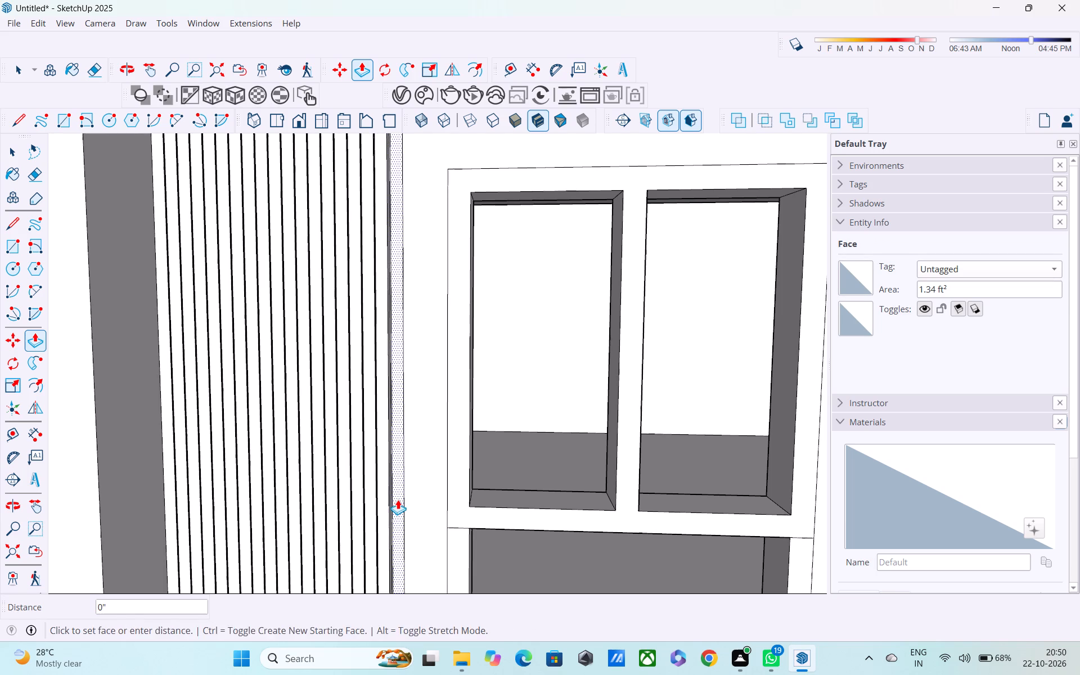
Extrude the first seven vertical strips at the facade's other end by the same 2", working from the window towards the pier.
scroll(420, 458, "down", 13)
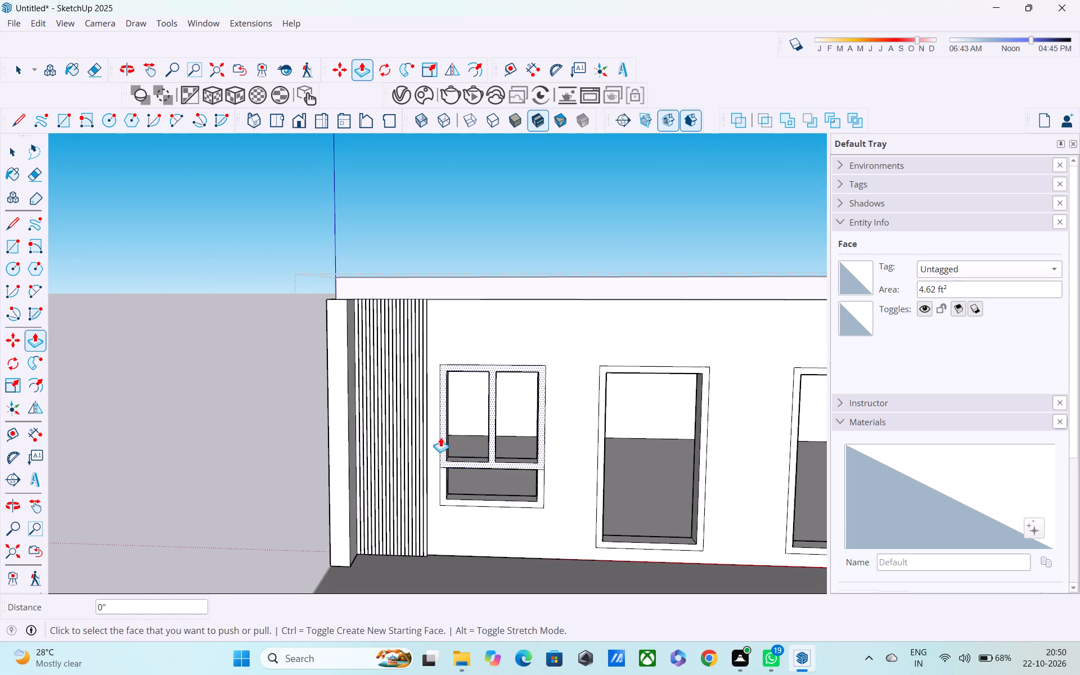
middle_click_drag(439, 437, 61, 392, "shift")
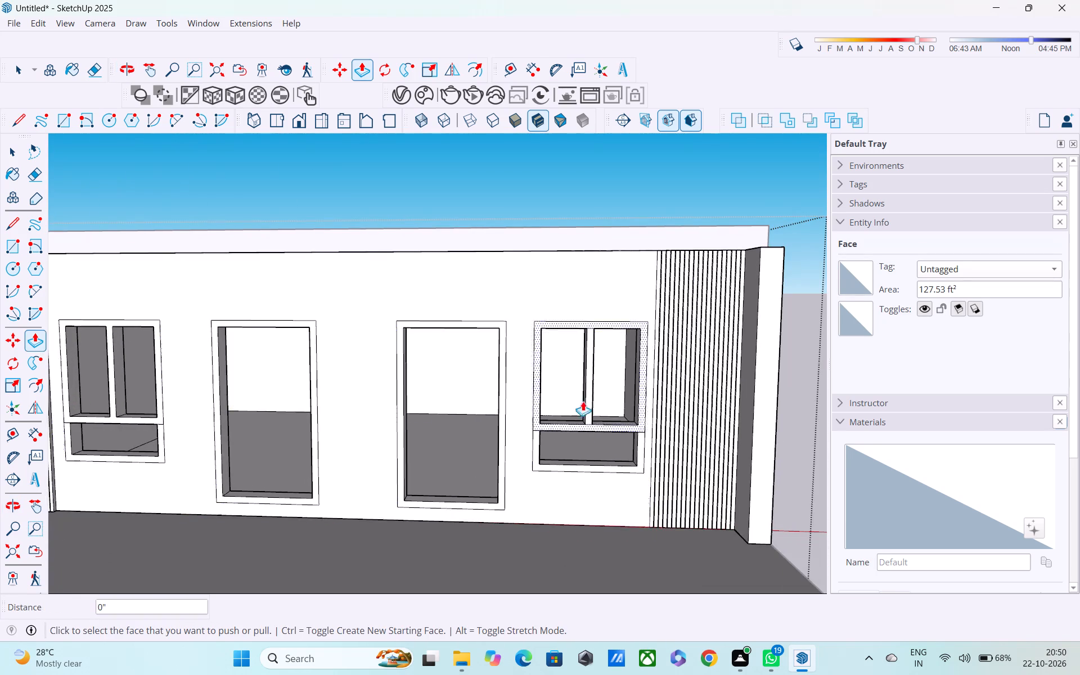
scroll(709, 403, "up", 3)
scroll(637, 404, "up", 9)
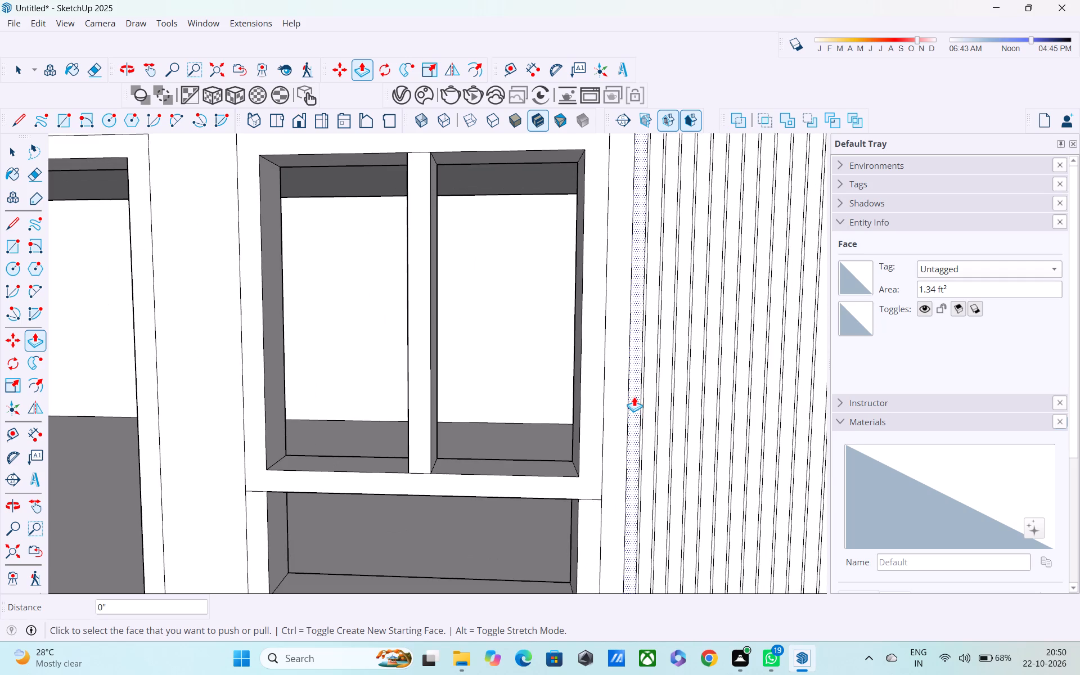
double_click(634, 397)
double_click(649, 404)
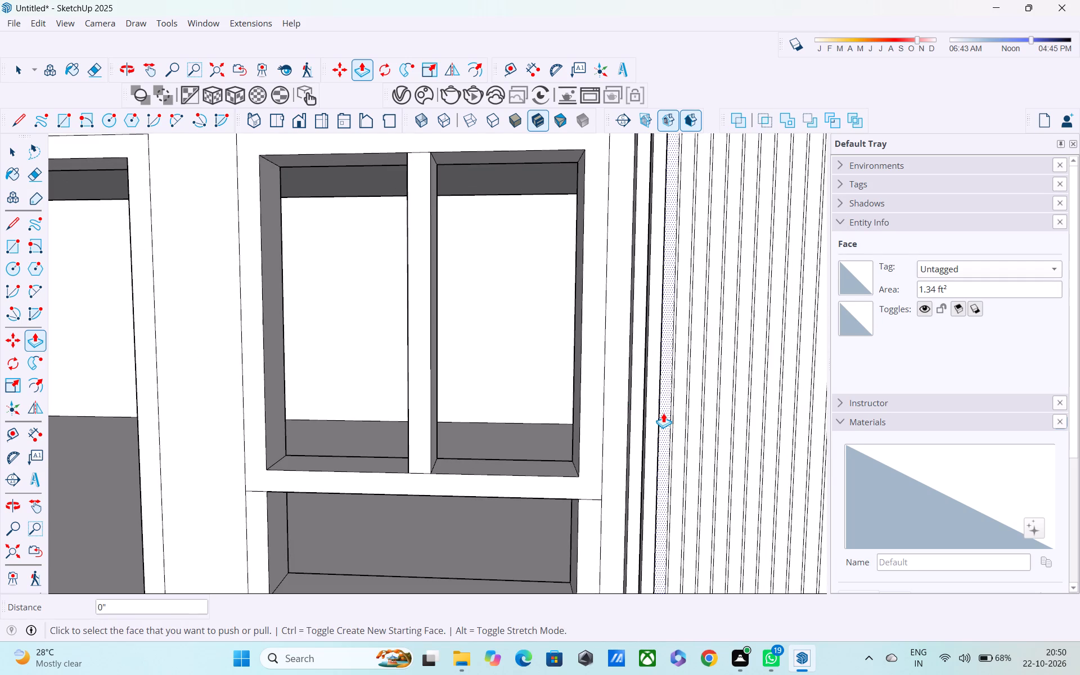
double_click(663, 413)
double_click(683, 421)
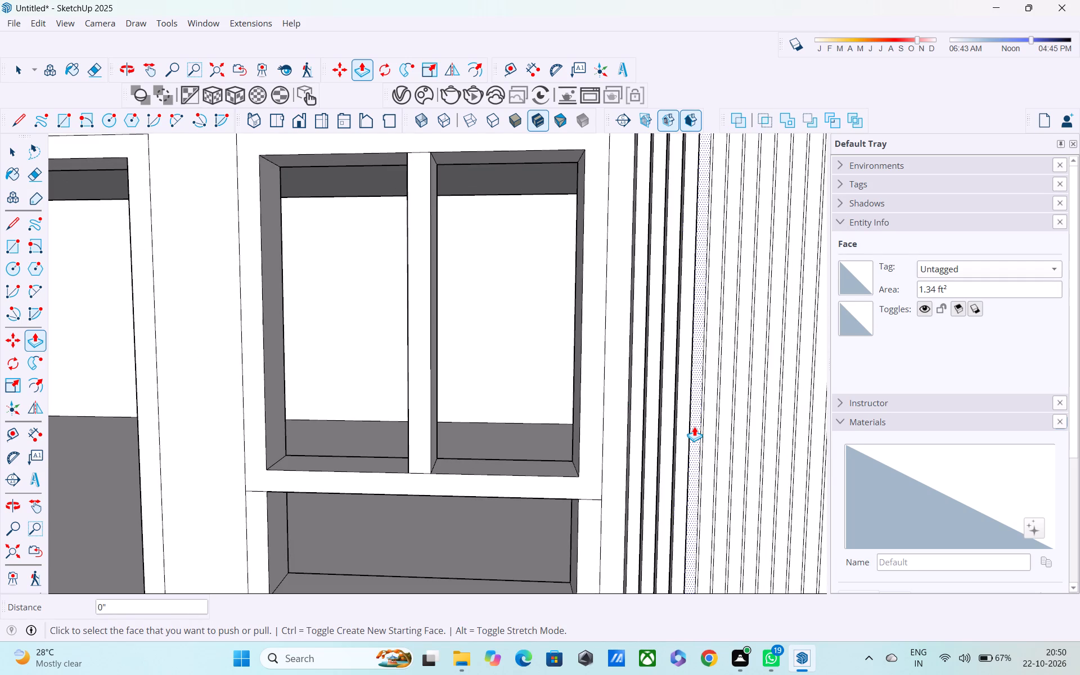
double_click(694, 426)
double_click(707, 429)
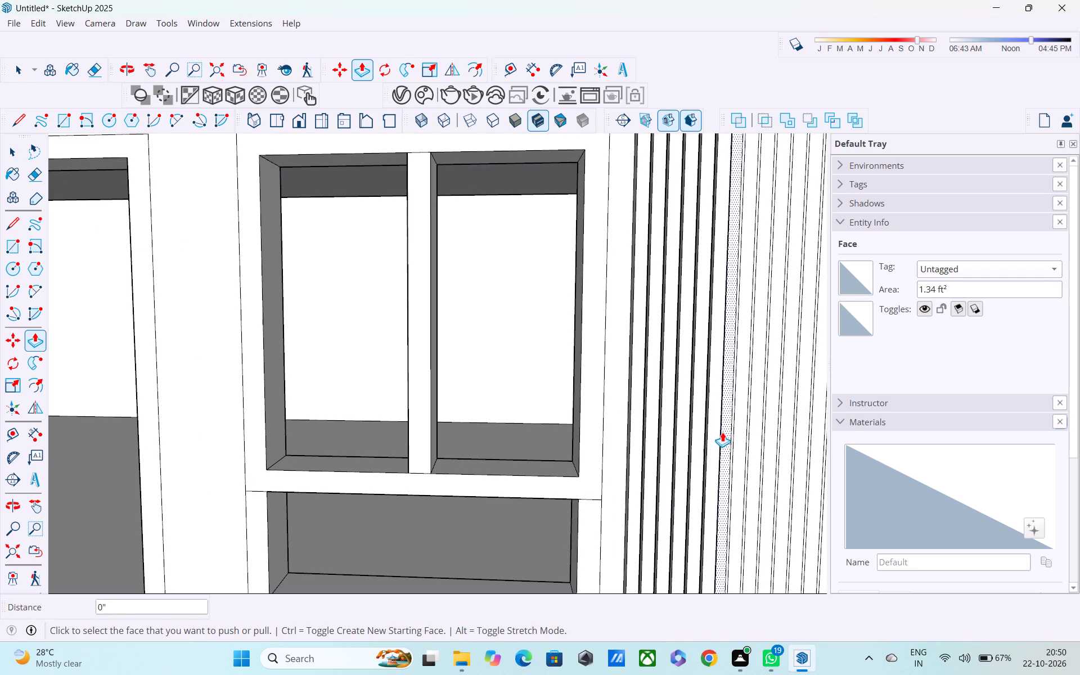
double_click(725, 433)
Extrude the next seven strips of this second set by the same 2", continuing towards the pier.
middle_click_drag(722, 431, 530, 422)
scroll(551, 440, "up", 3)
middle_click_drag(552, 449, 418, 446)
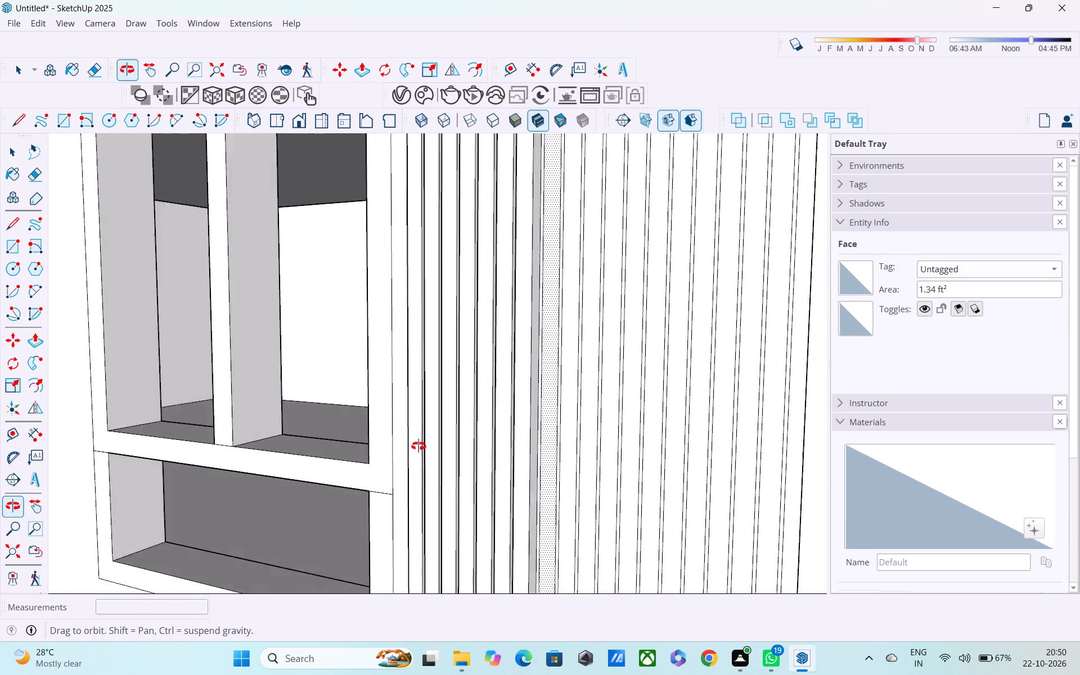
middle_click_drag(418, 446, 412, 445)
double_click(543, 479)
double_click(567, 491)
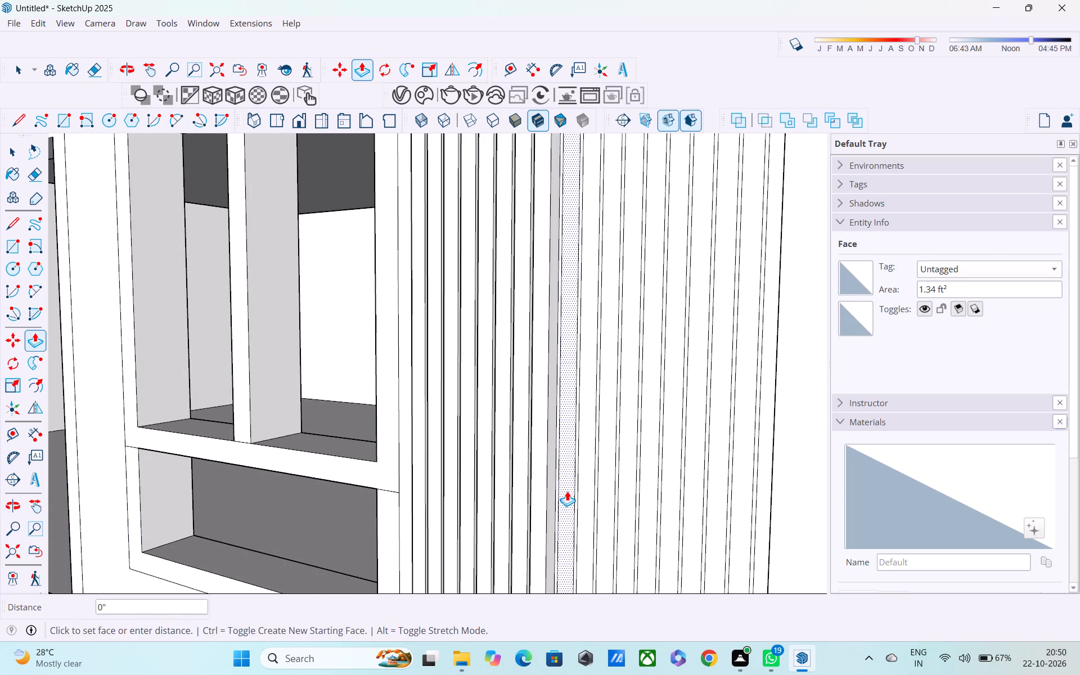
double_click(586, 501)
double_click(601, 506)
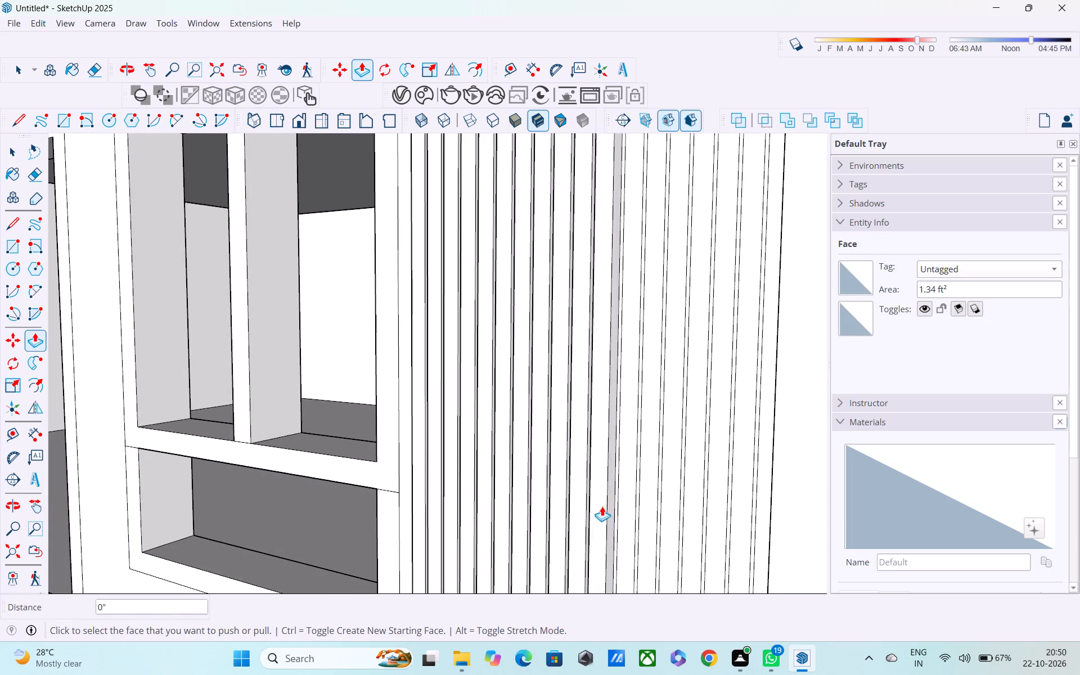
double_click(622, 515)
double_click(642, 532)
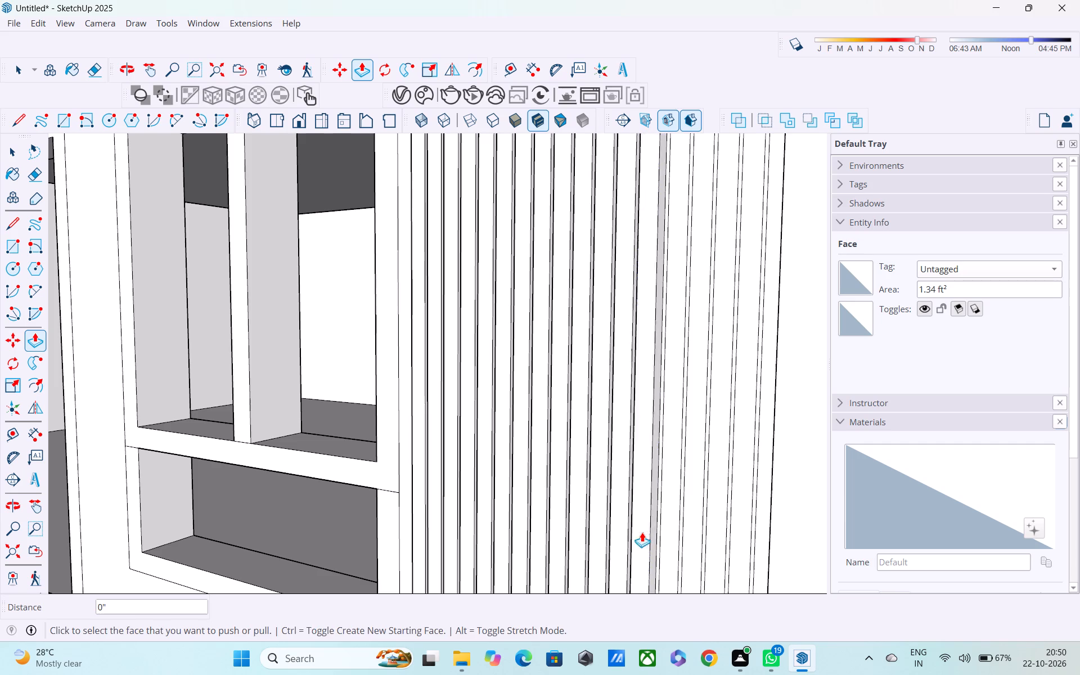
middle_click_drag(636, 529, 564, 485)
middle_click_drag(602, 494, 638, 487)
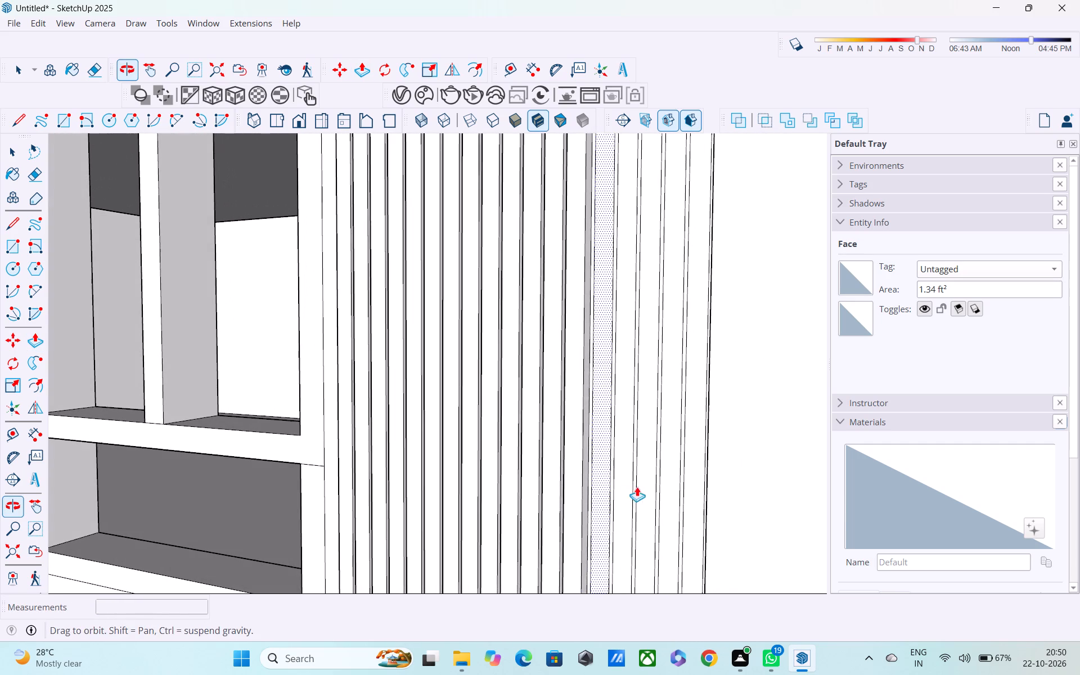
double_click(606, 499)
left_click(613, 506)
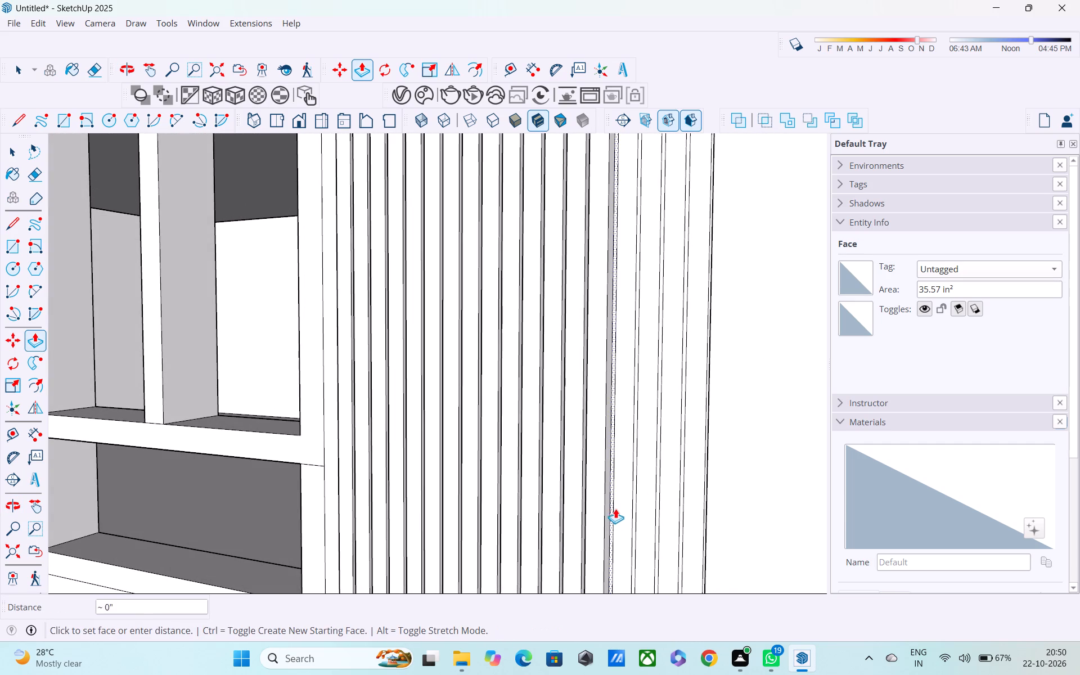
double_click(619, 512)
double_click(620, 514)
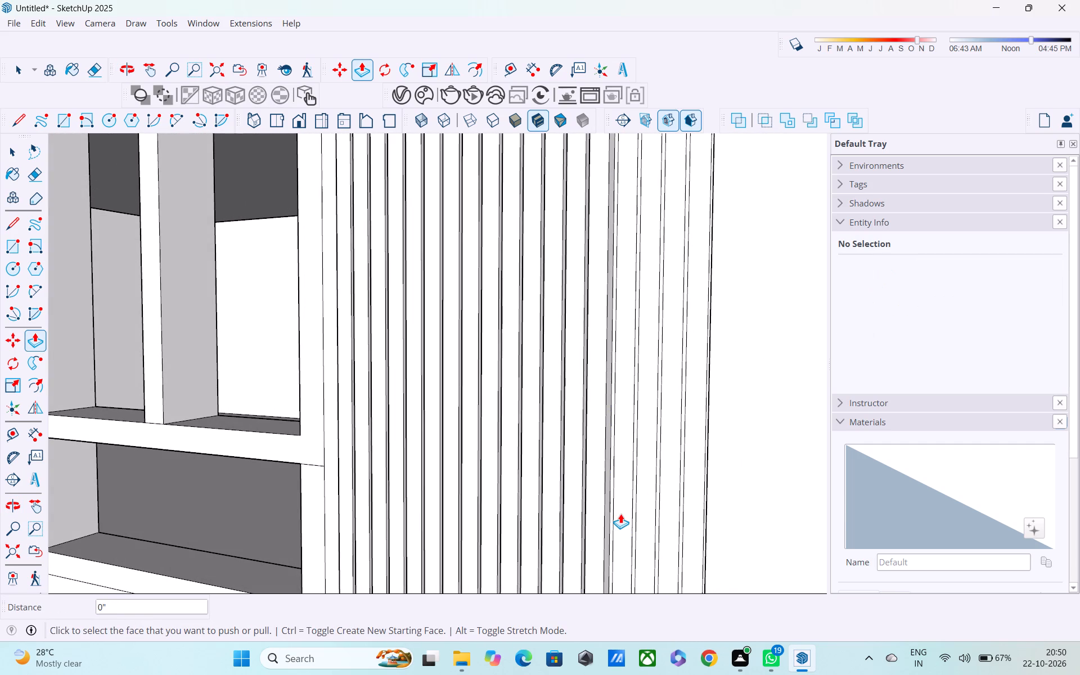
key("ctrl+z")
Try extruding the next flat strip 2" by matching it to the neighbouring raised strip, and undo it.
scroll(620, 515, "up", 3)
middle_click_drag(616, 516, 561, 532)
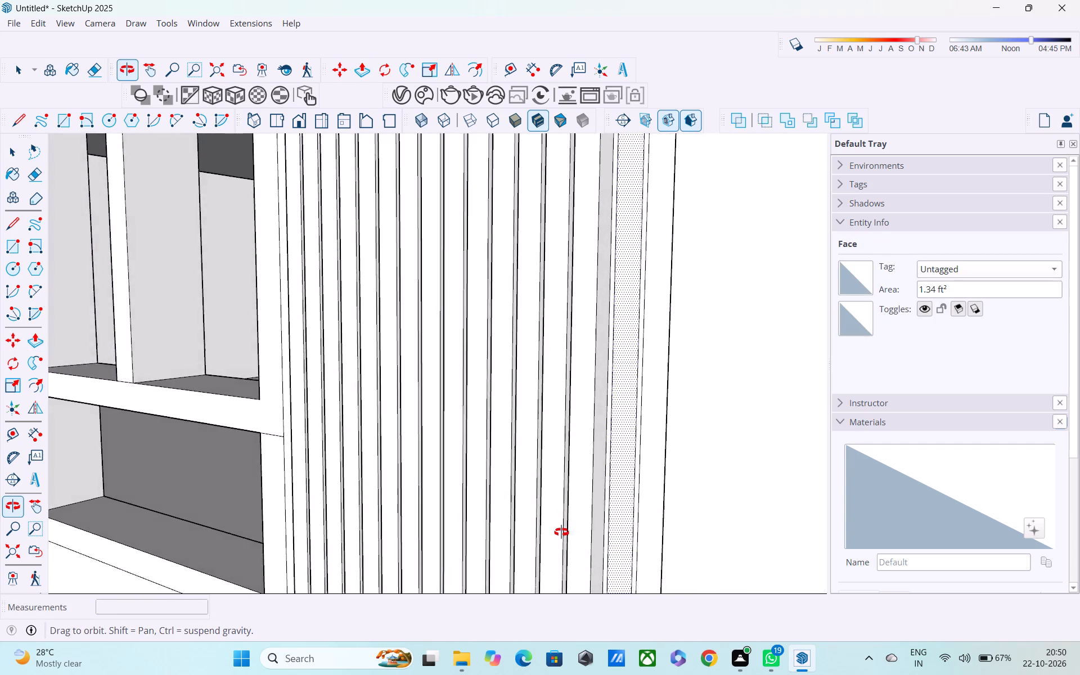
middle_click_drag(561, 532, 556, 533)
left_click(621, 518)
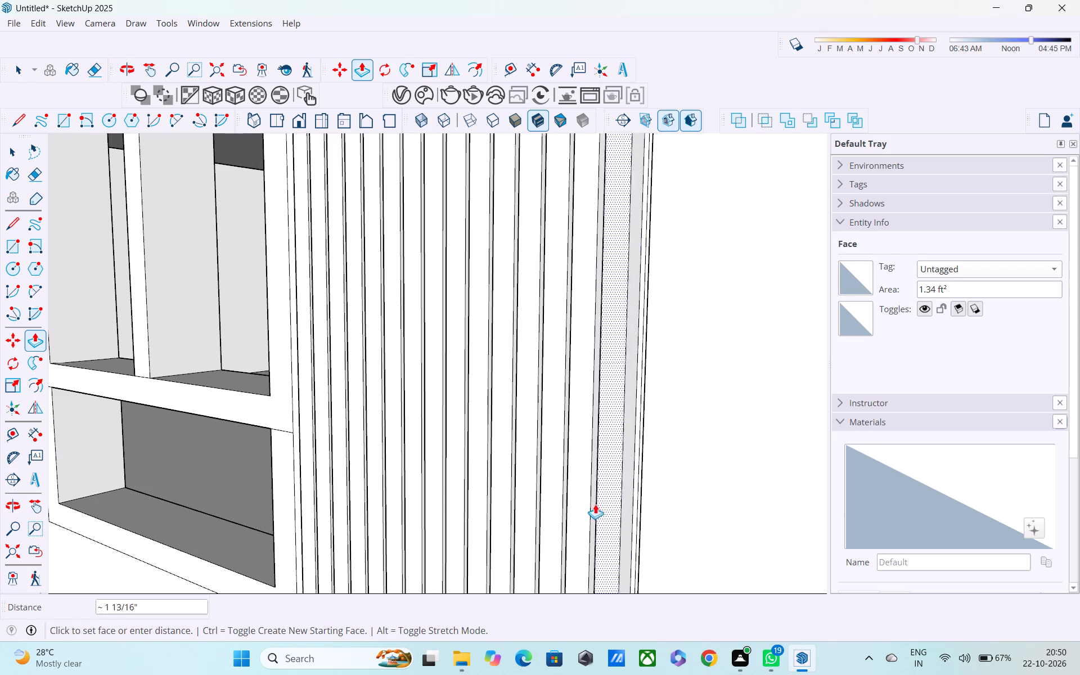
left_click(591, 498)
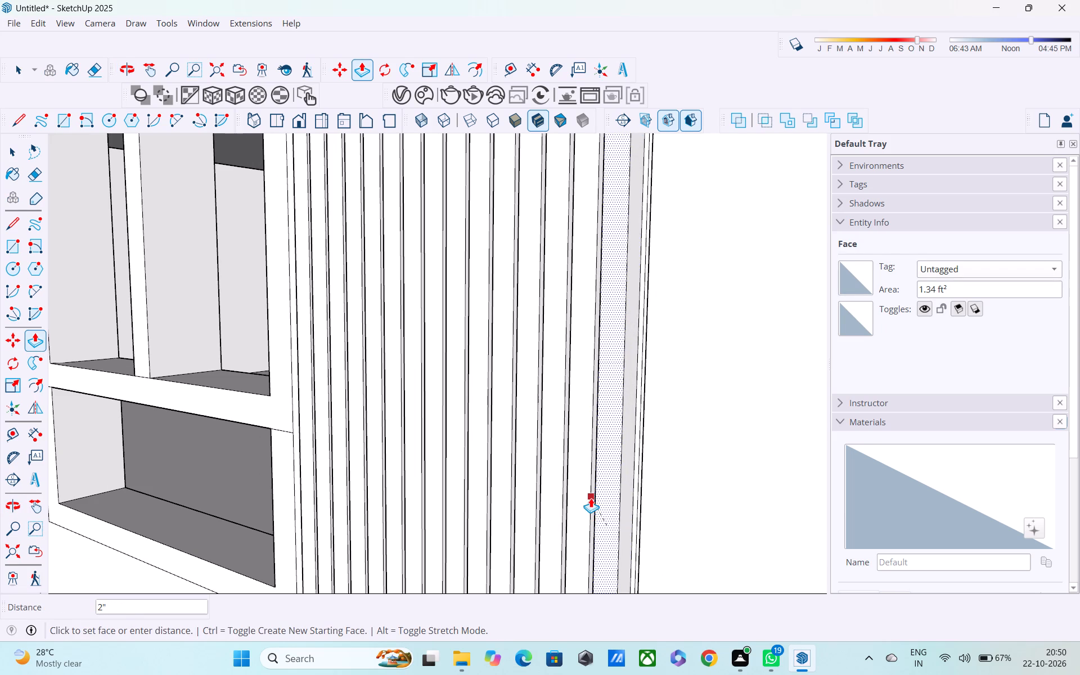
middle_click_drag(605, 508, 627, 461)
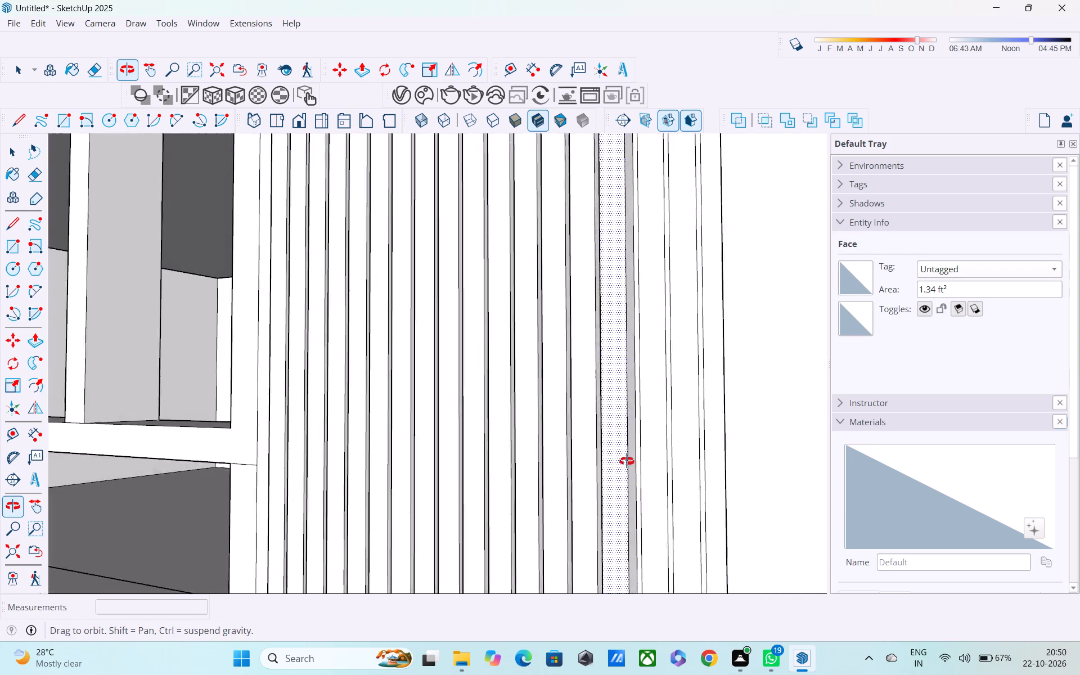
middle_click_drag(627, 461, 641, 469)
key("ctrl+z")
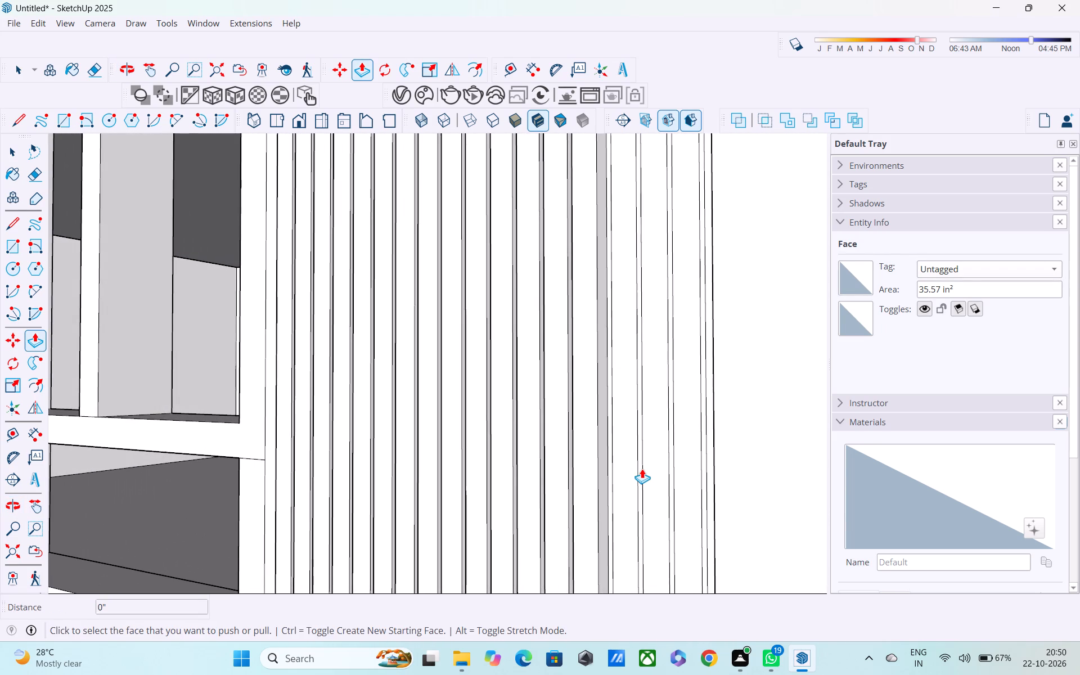
Extrude the remaining flat vertical strips up to the end pier by 2", matching the neighbouring raised strips.
left_click(624, 464)
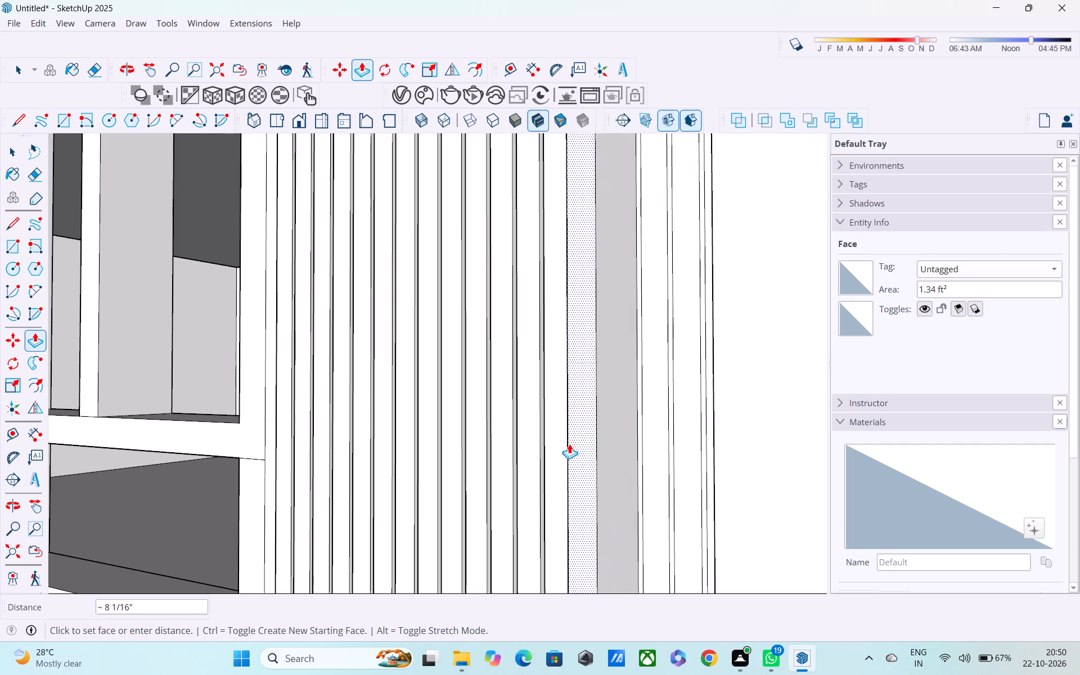
left_click(490, 412)
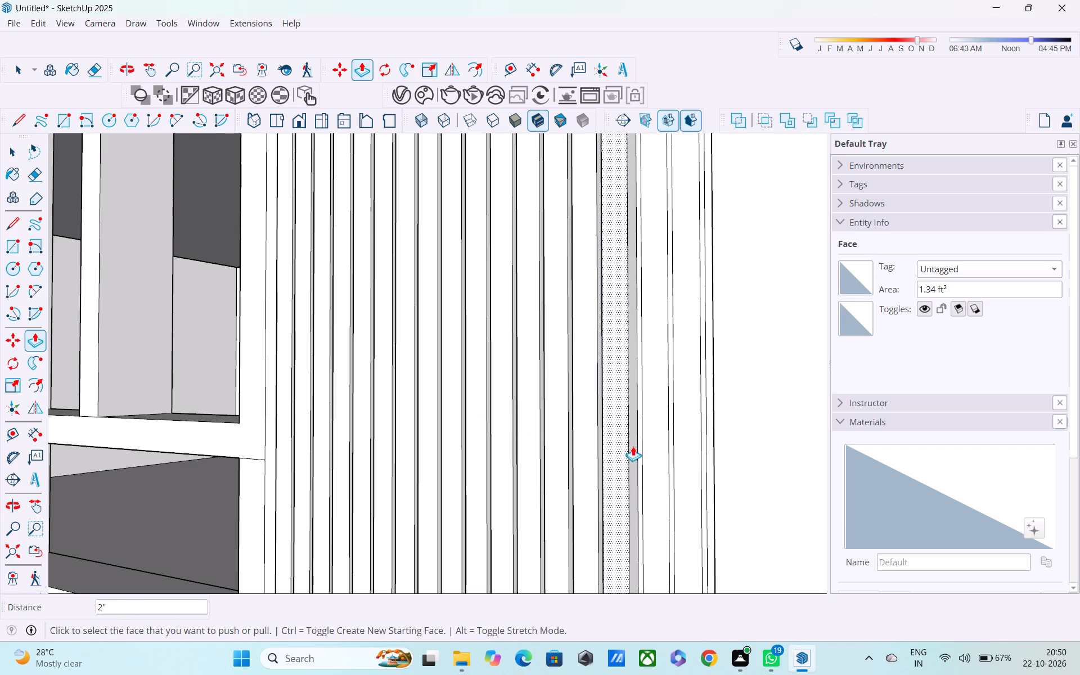
double_click(653, 474)
left_click(692, 482)
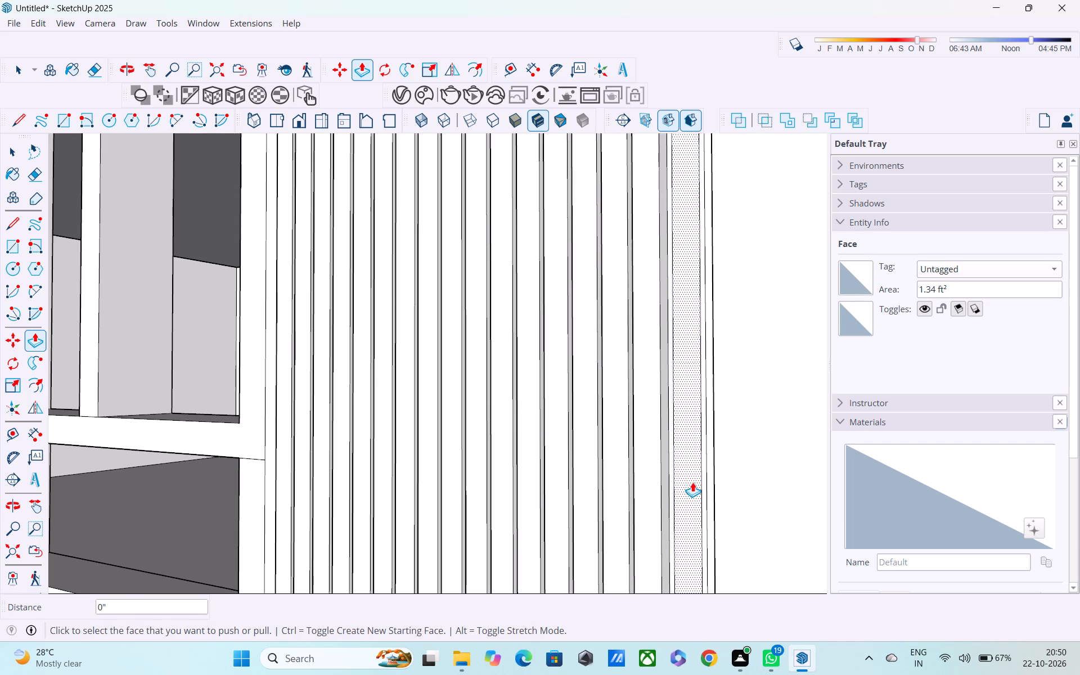
left_click(692, 482)
scroll(692, 482, "down", 3)
middle_click_drag(692, 482, 773, 493)
scroll(680, 483, "up", 2)
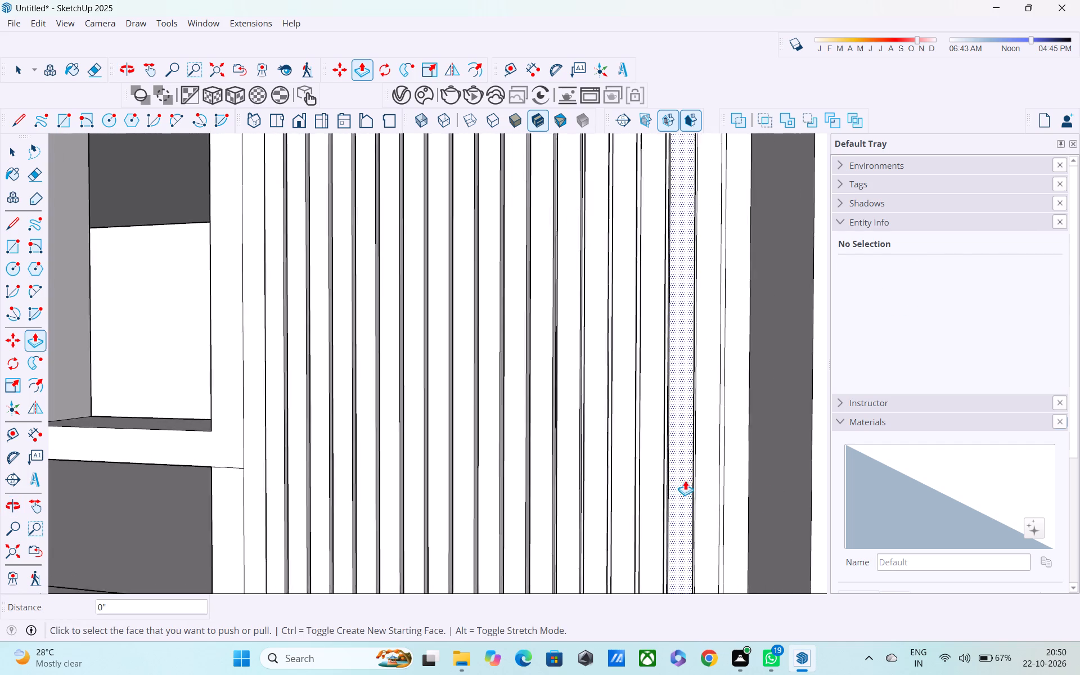
scroll(685, 480, "up", 1)
double_click(708, 474)
double_click(745, 483)
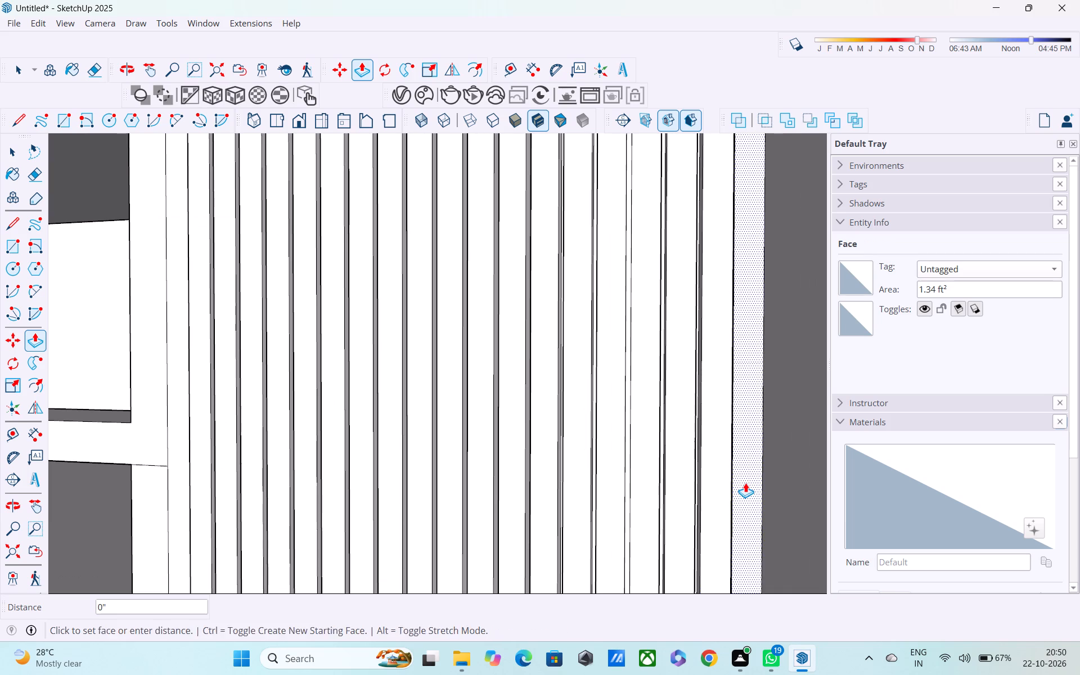
Examine the whole front facade from both ends, checking the raised strips beside the two piers.
scroll(745, 483, "down", 20)
scroll(745, 483, "down", 4)
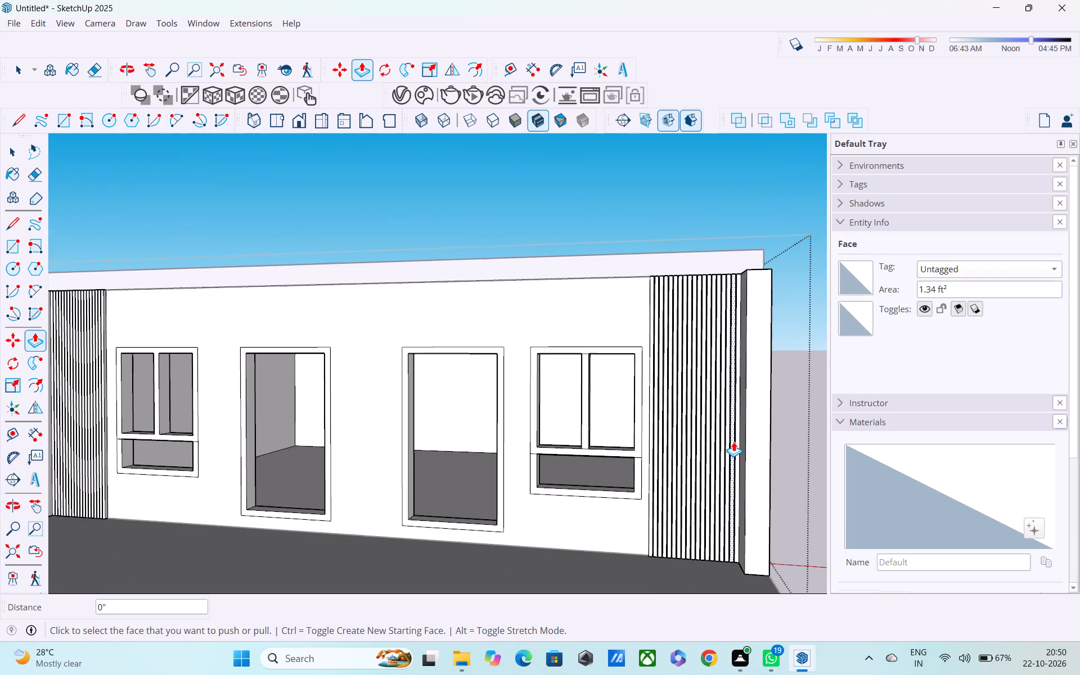
scroll(732, 440, "down", 1)
middle_click_drag(732, 444, 480, 559)
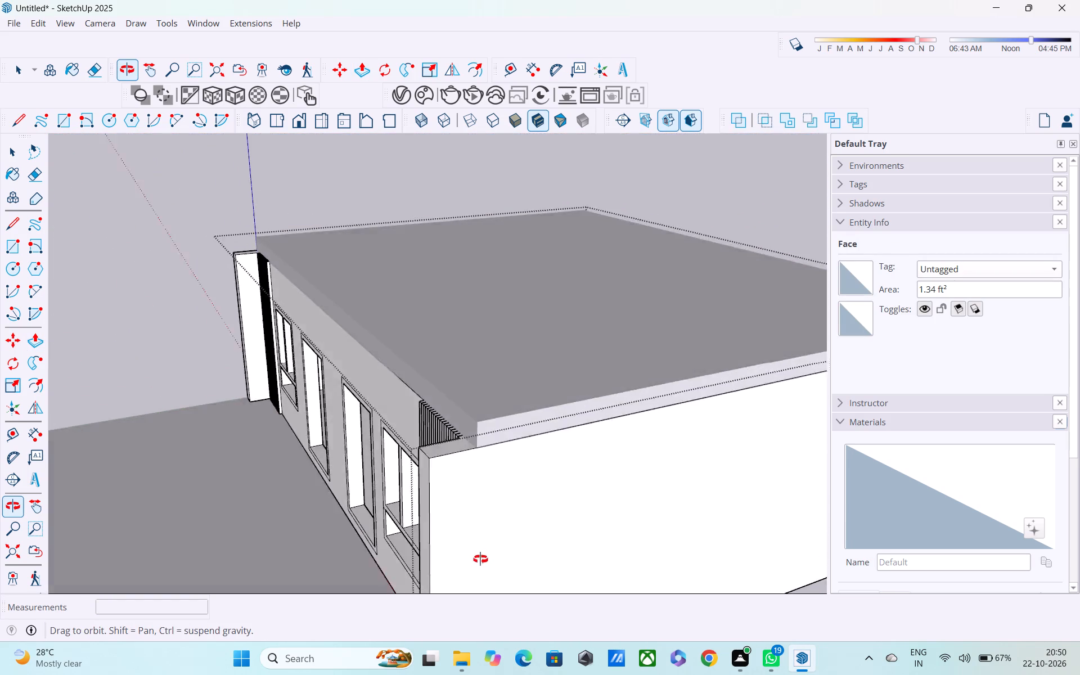
middle_click_drag(480, 559, 840, 430)
scroll(840, 430, "down", 3)
scroll(716, 448, "down", 1)
middle_click_drag(715, 455, 687, 501)
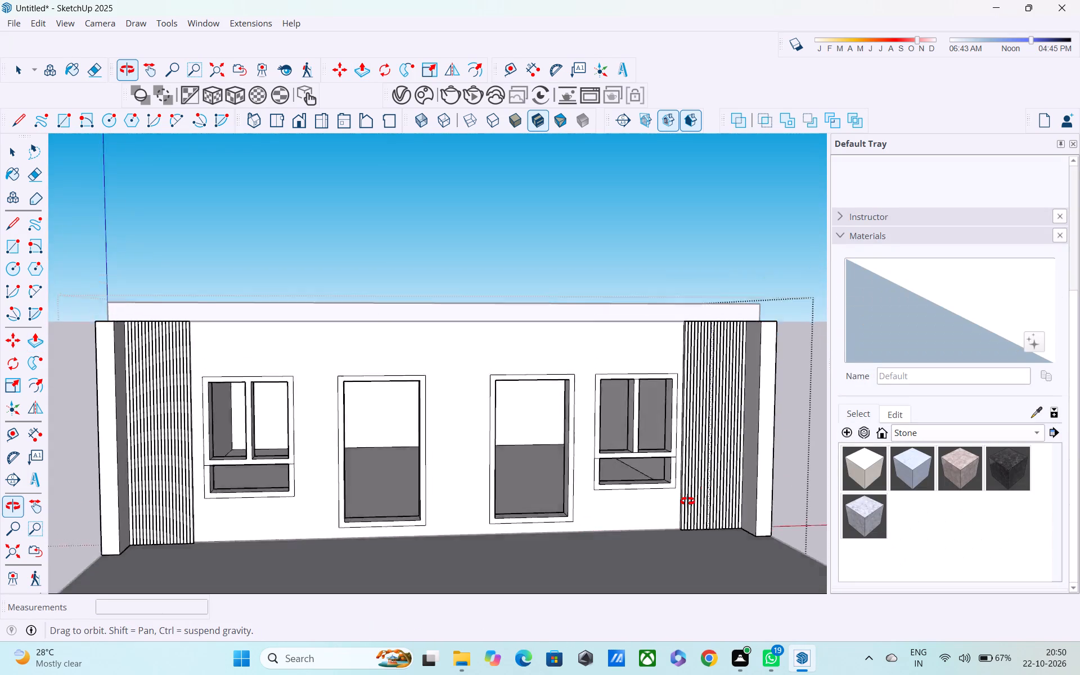
middle_click_drag(687, 501, 863, 481)
scroll(679, 478, "down", 2)
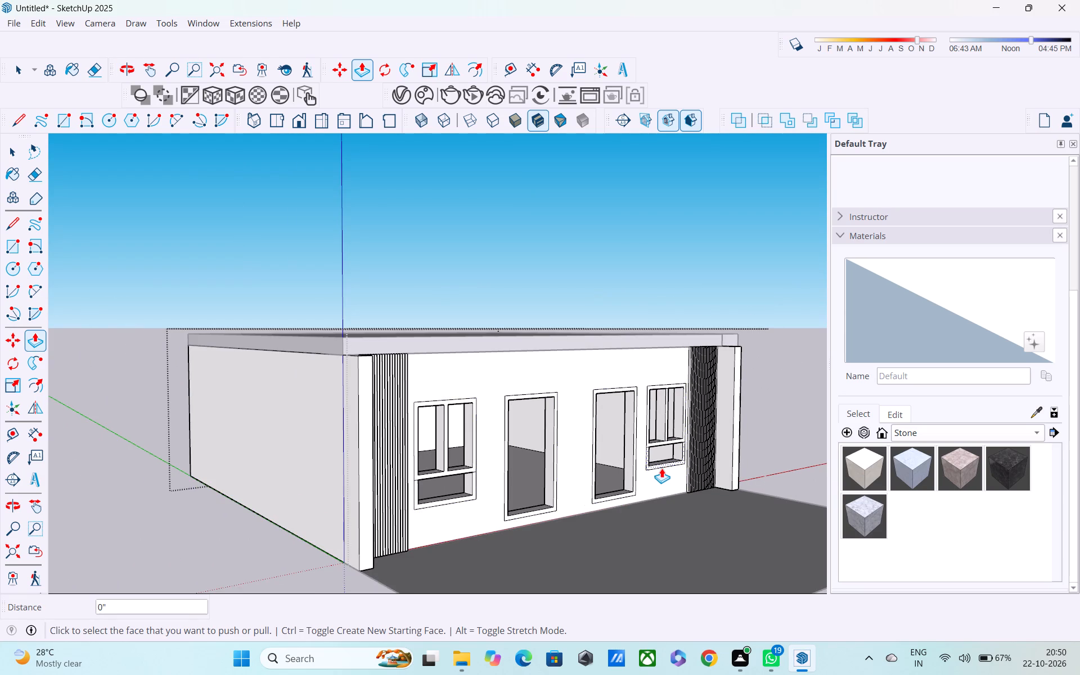
middle_click_drag(622, 442, 496, 435)
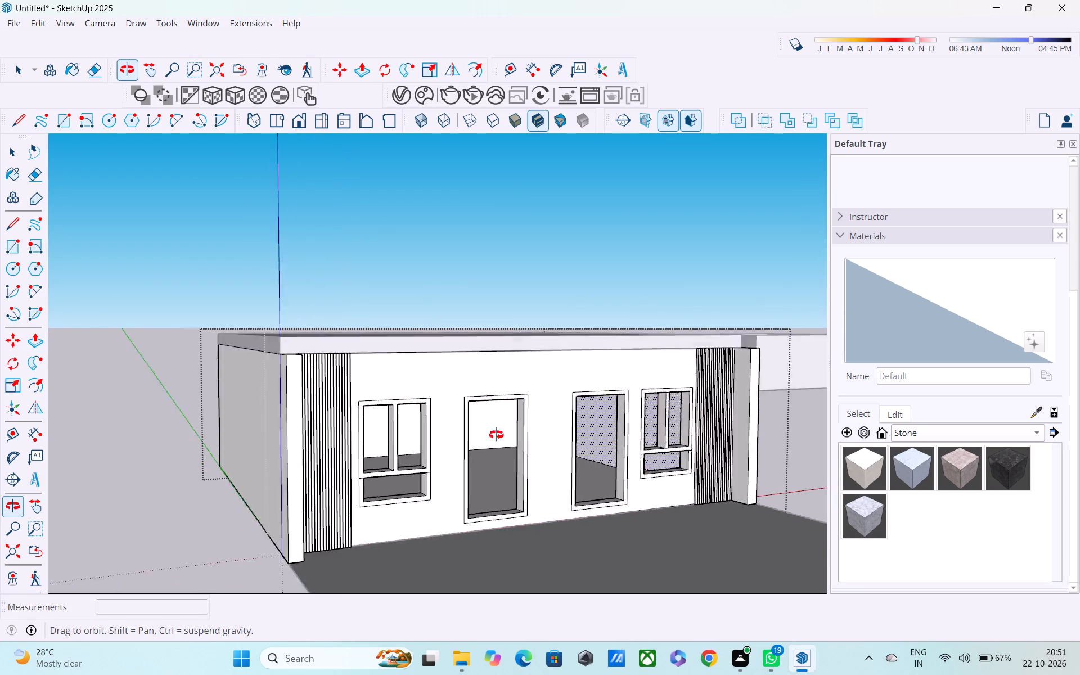
middle_click_drag(496, 435, 423, 434)
Draw a 3' 6" by 6' 6" rectangle filling the first tall framed opening, between its opposite inner frame corners.
scroll(412, 430, "up", 4)
key("space")
middle_click_drag(359, 371, 306, 390)
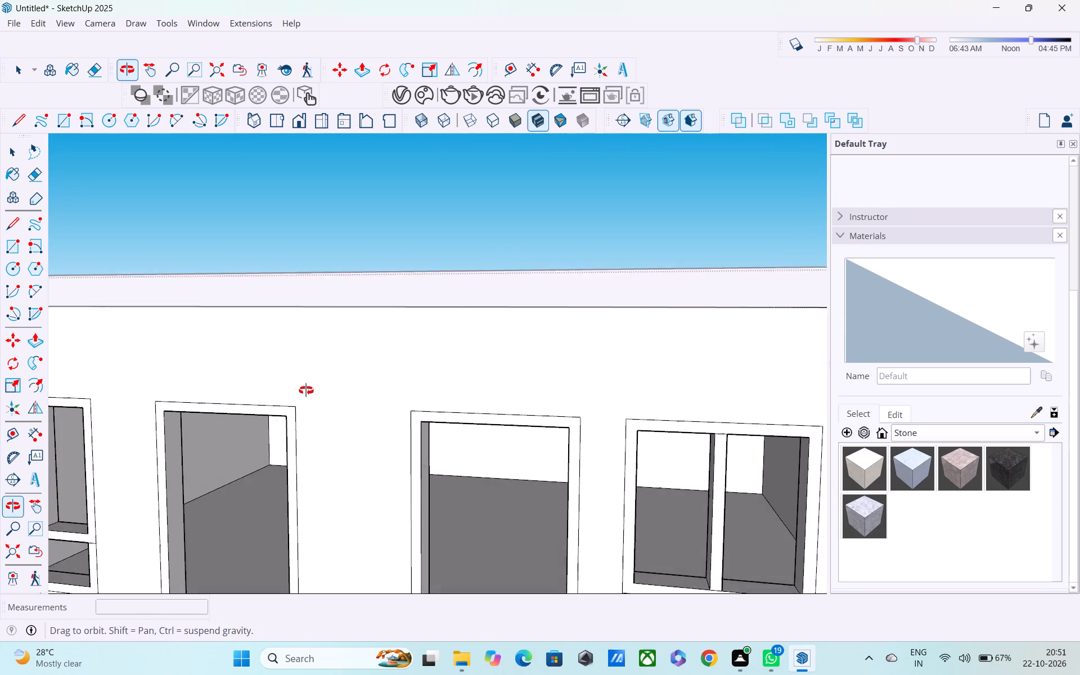
middle_click_drag(306, 390, 303, 388)
scroll(267, 379, "up", 1)
middle_click_drag(267, 382, 287, 300, "shift")
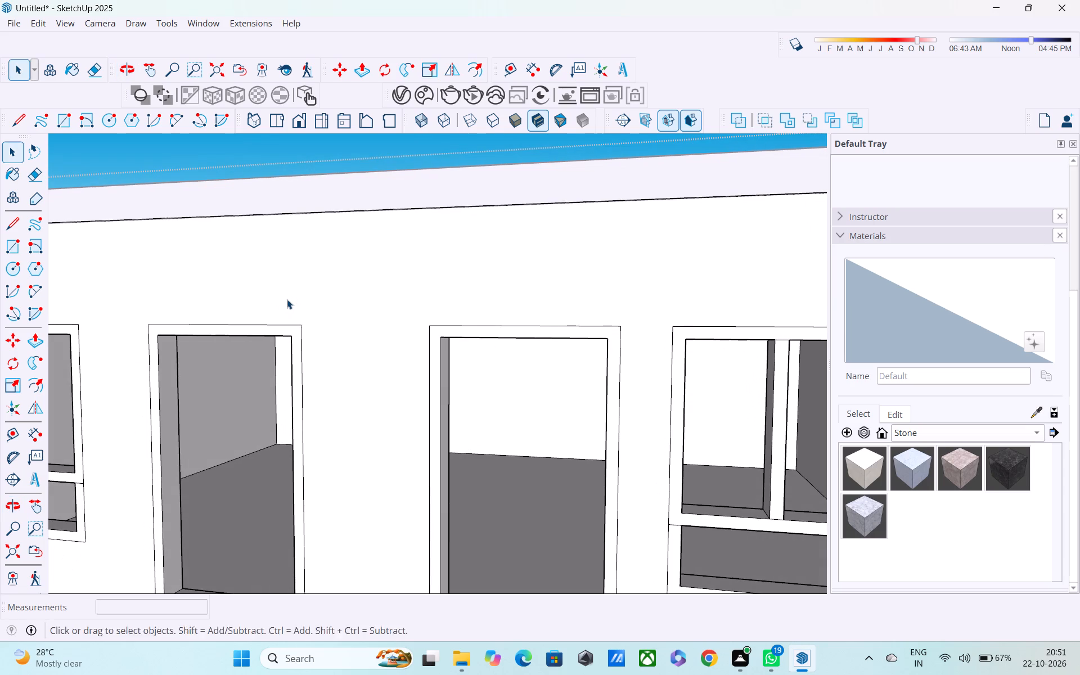
key("r")
scroll(227, 343, "up", 2)
middle_click_drag(215, 352, 223, 304, "shift")
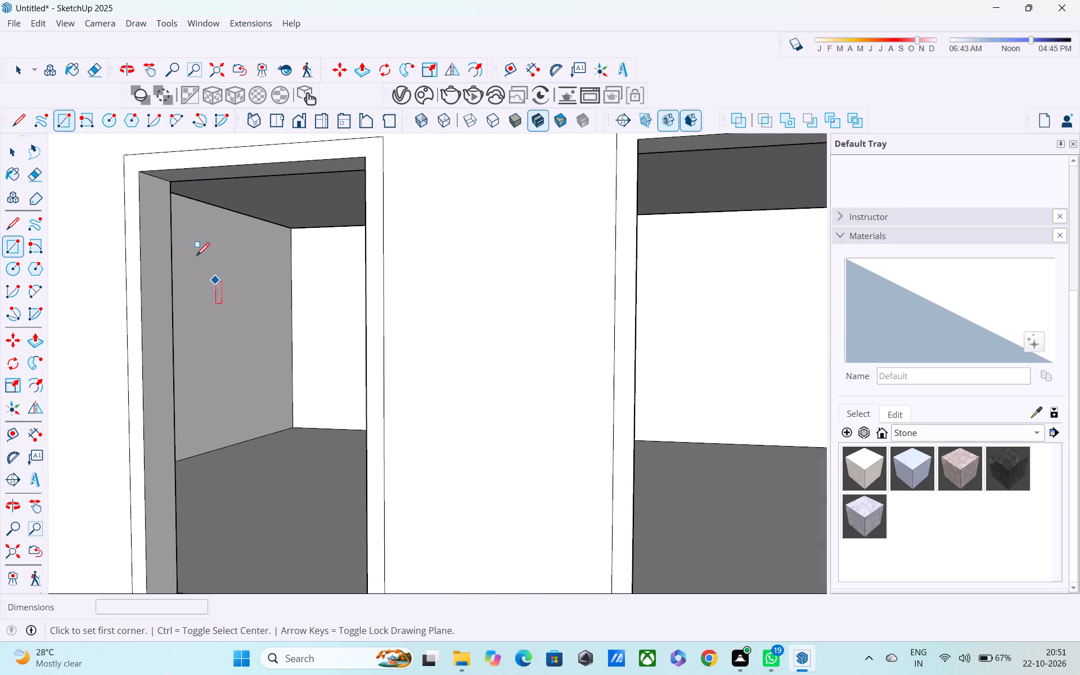
left_click(155, 179)
scroll(247, 319, "down", 2)
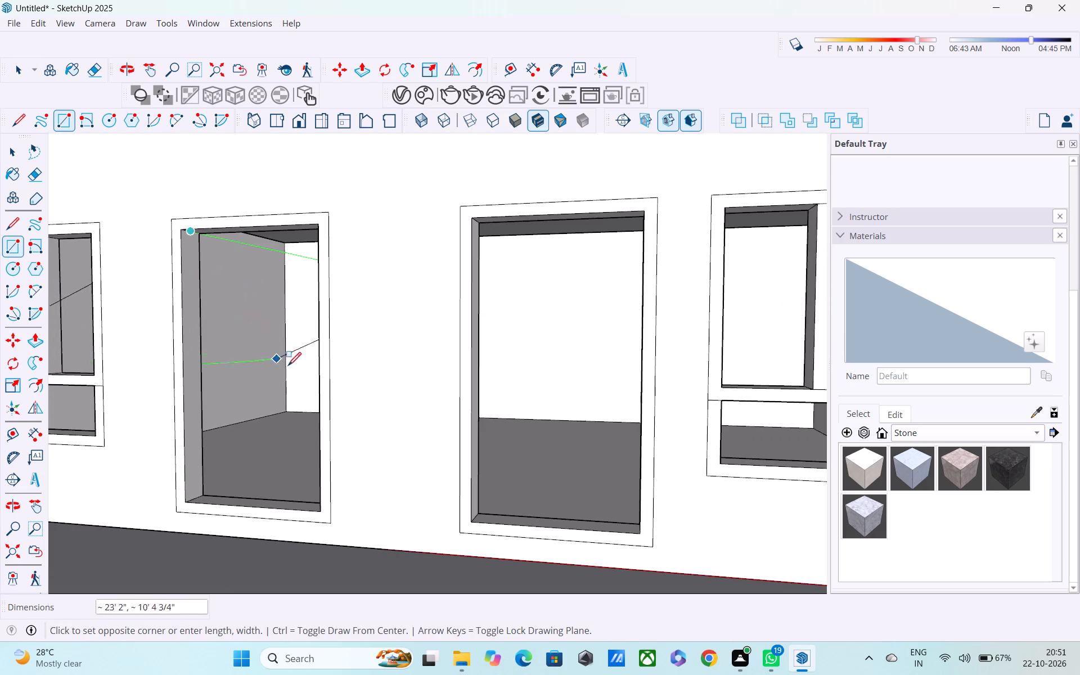
middle_click_drag(315, 394, 465, 361)
scroll(466, 359, "down", 3)
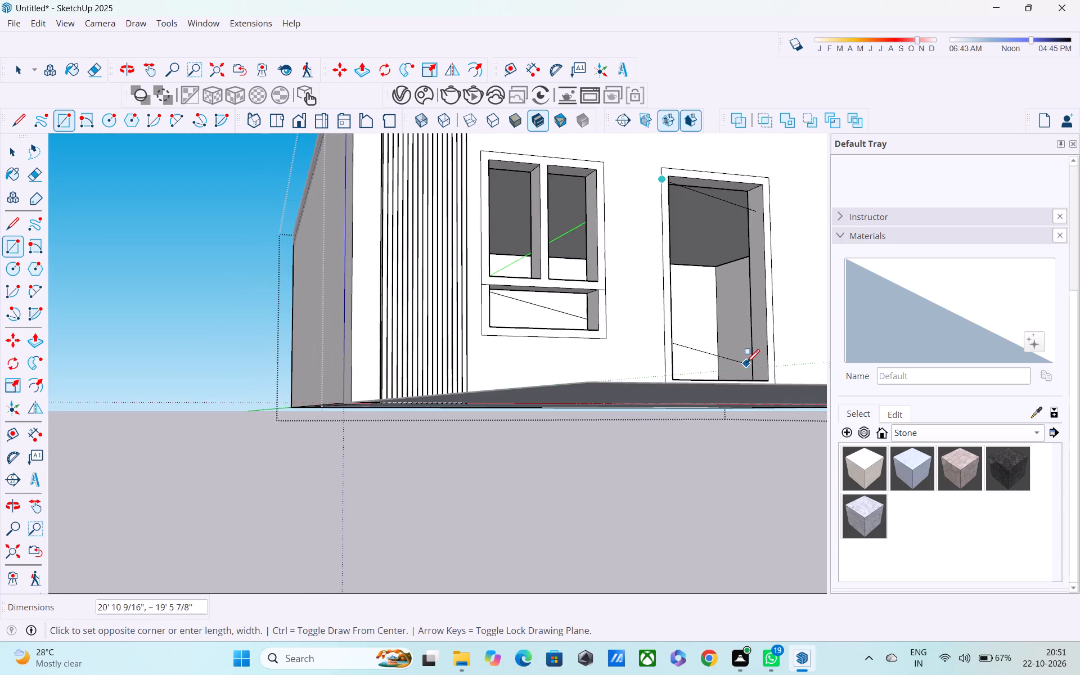
middle_click_drag(746, 364, 693, 406)
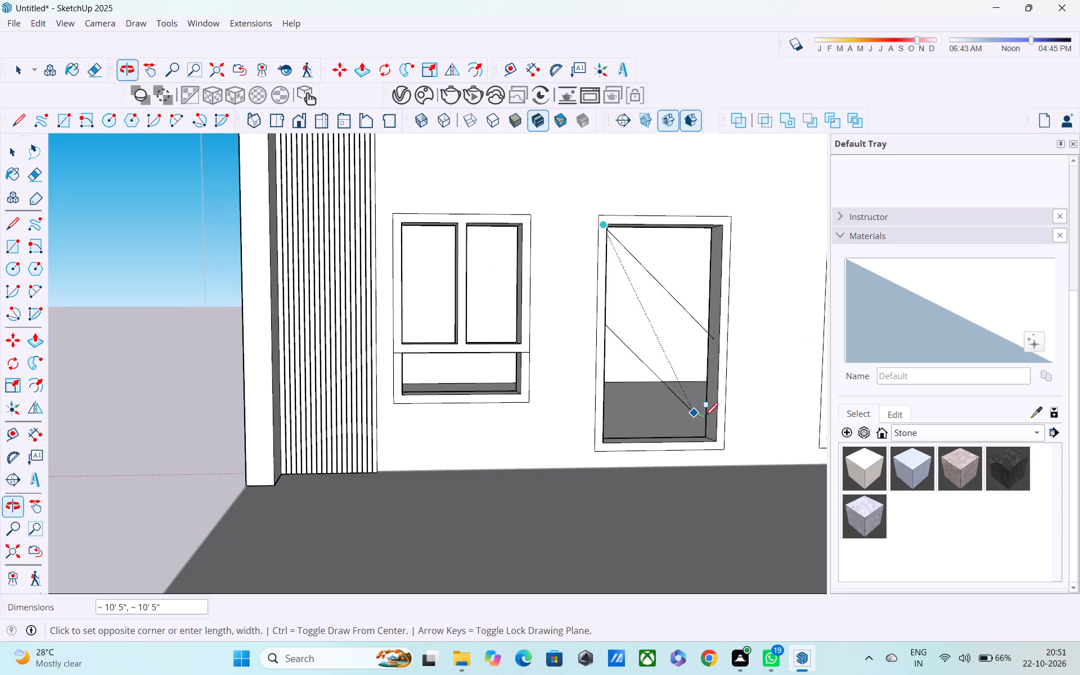
middle_click_drag(721, 423, 821, 400)
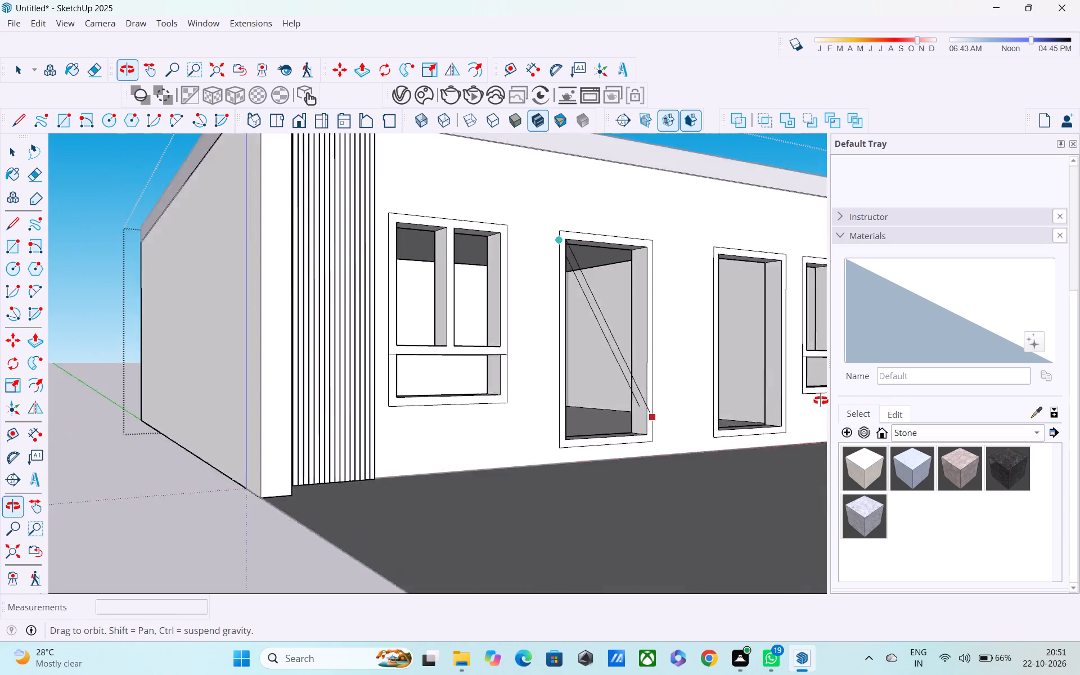
middle_click_drag(821, 400, 699, 422)
scroll(710, 431, "up", 4)
middle_click_drag(727, 438, 795, 466)
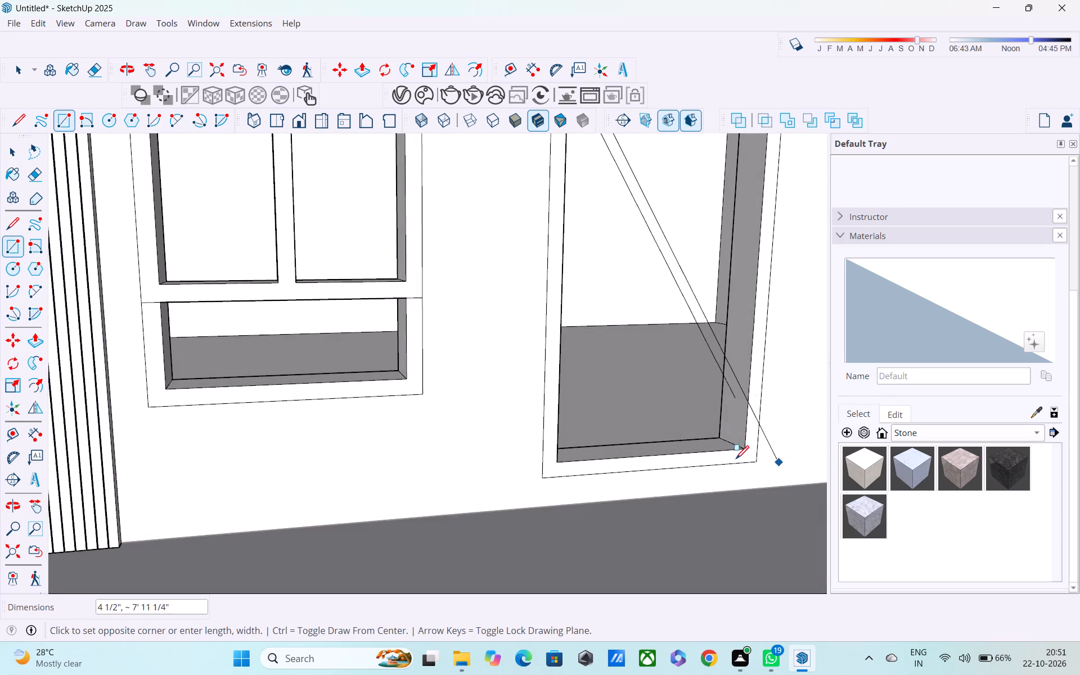
scroll(733, 460, "up", 8)
left_click(729, 436)
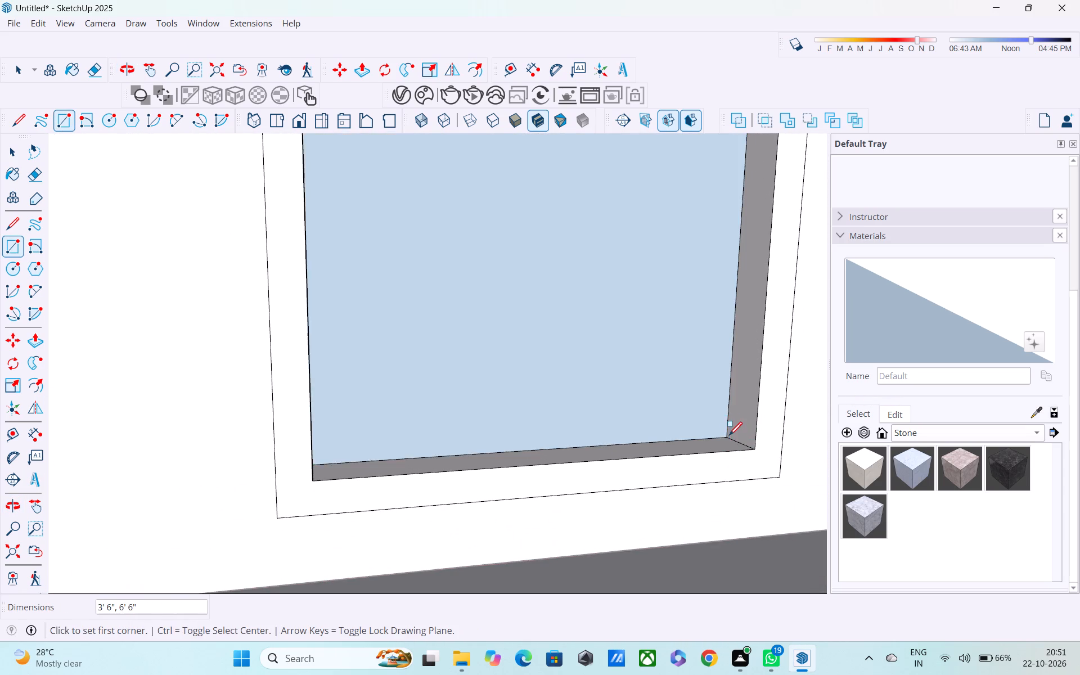
Draw a rectangle filling the second tall framed opening, between its opposite inner frame corners.
scroll(729, 437, "down", 5)
middle_click_drag(739, 445, 367, 451, "shift")
scroll(407, 443, "down", 4)
middle_click_drag(622, 396, 621, 396)
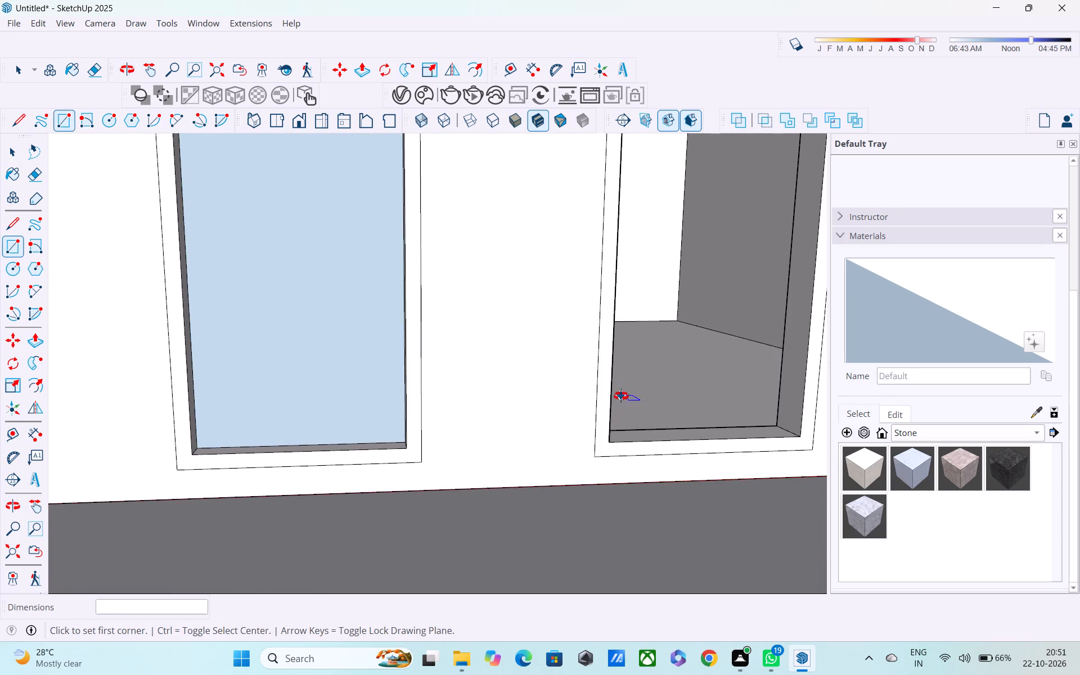
middle_click_drag(621, 396, 546, 395)
middle_click_drag(539, 379, 558, 502)
middle_click_drag(375, 322, 475, 493)
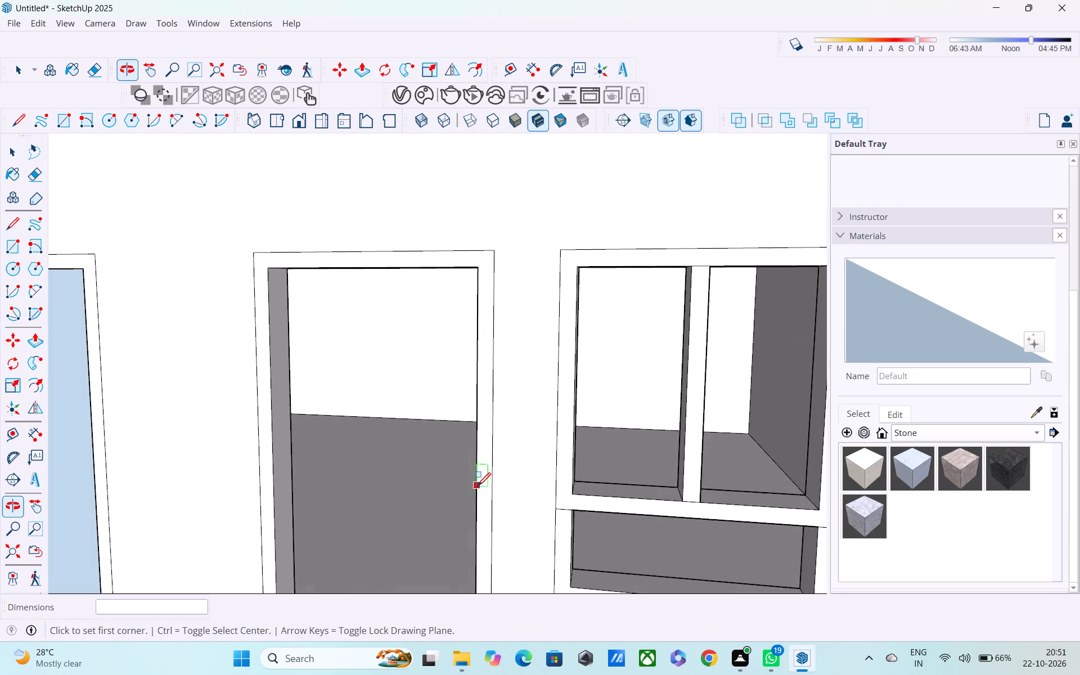
middle_click_drag(478, 487, 370, 340)
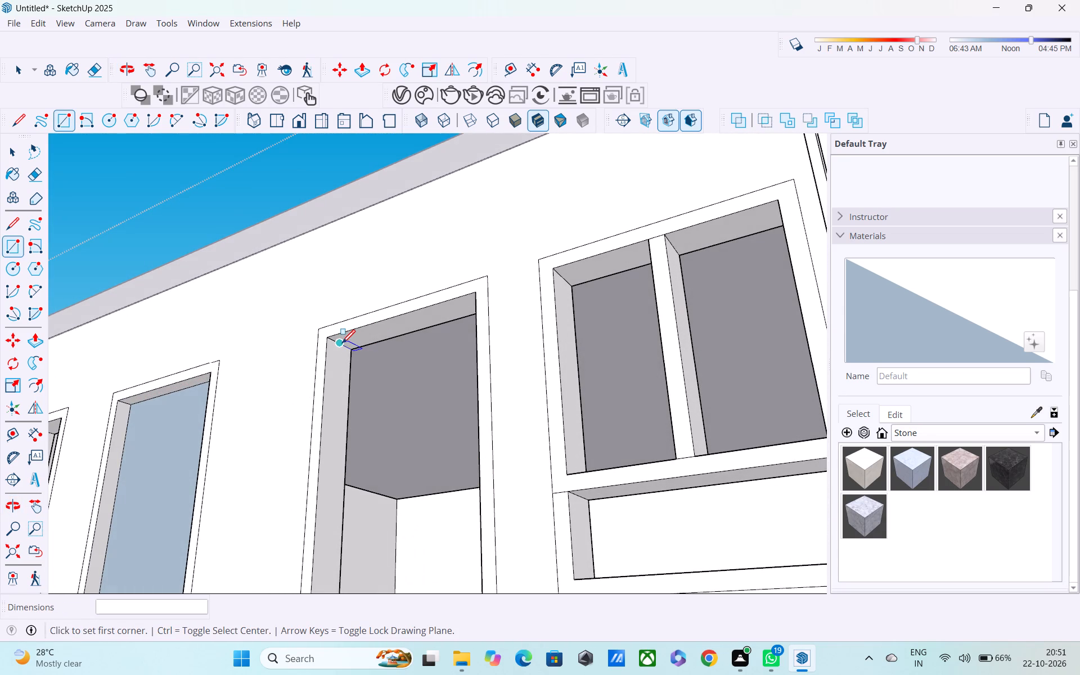
left_click(342, 344)
scroll(435, 460, "down", 3)
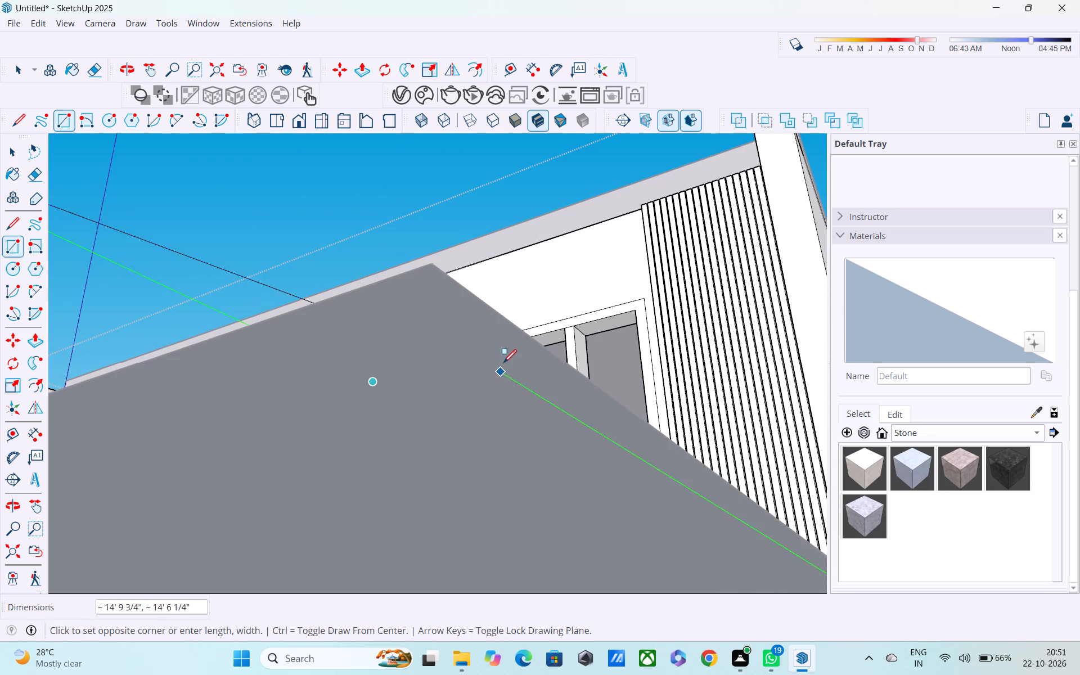
middle_click_drag(508, 287, 573, 358)
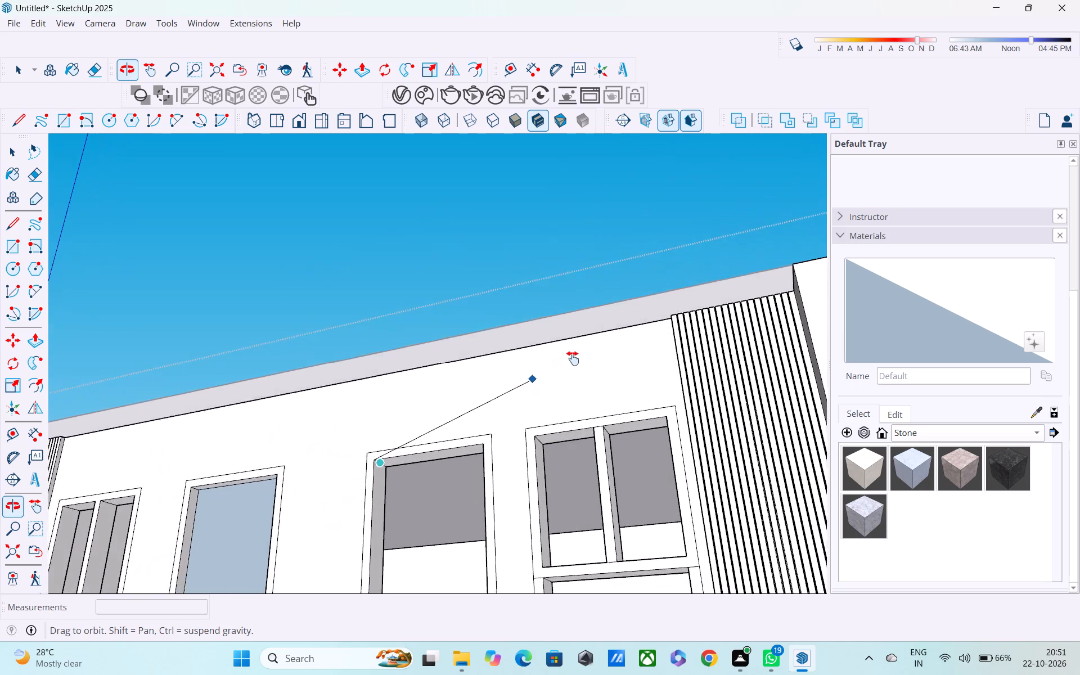
middle_click_drag(573, 358, 615, 331)
middle_click_drag(615, 328, 618, 259, "shift")
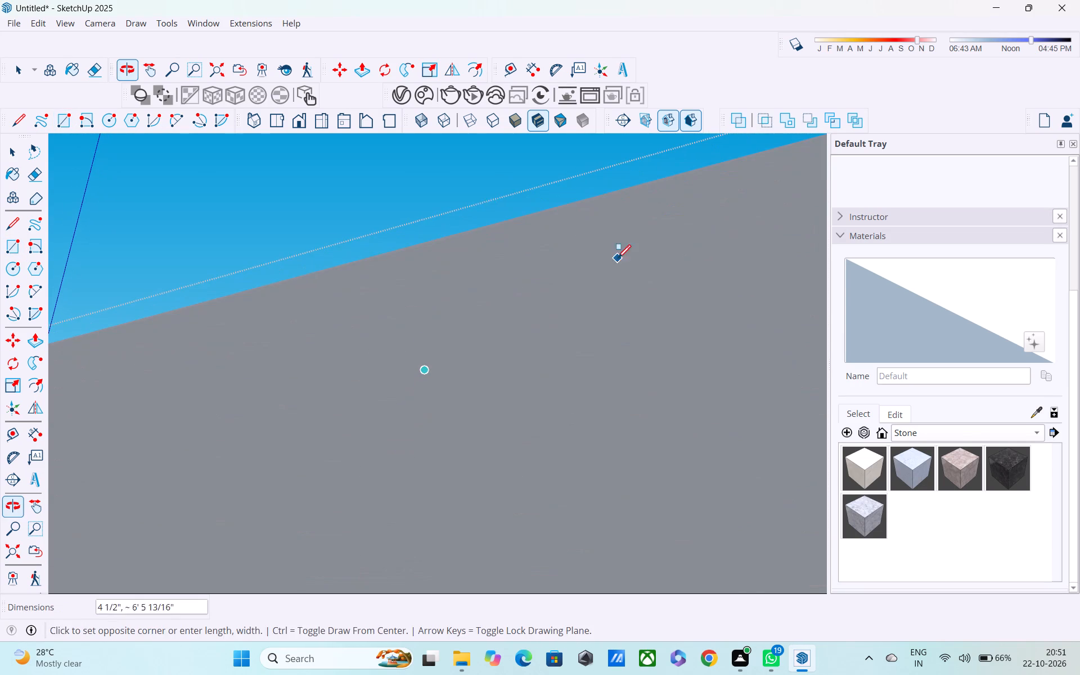
middle_click_drag(553, 240, 555, 361)
middle_click_drag(560, 222, 573, 281, "shift")
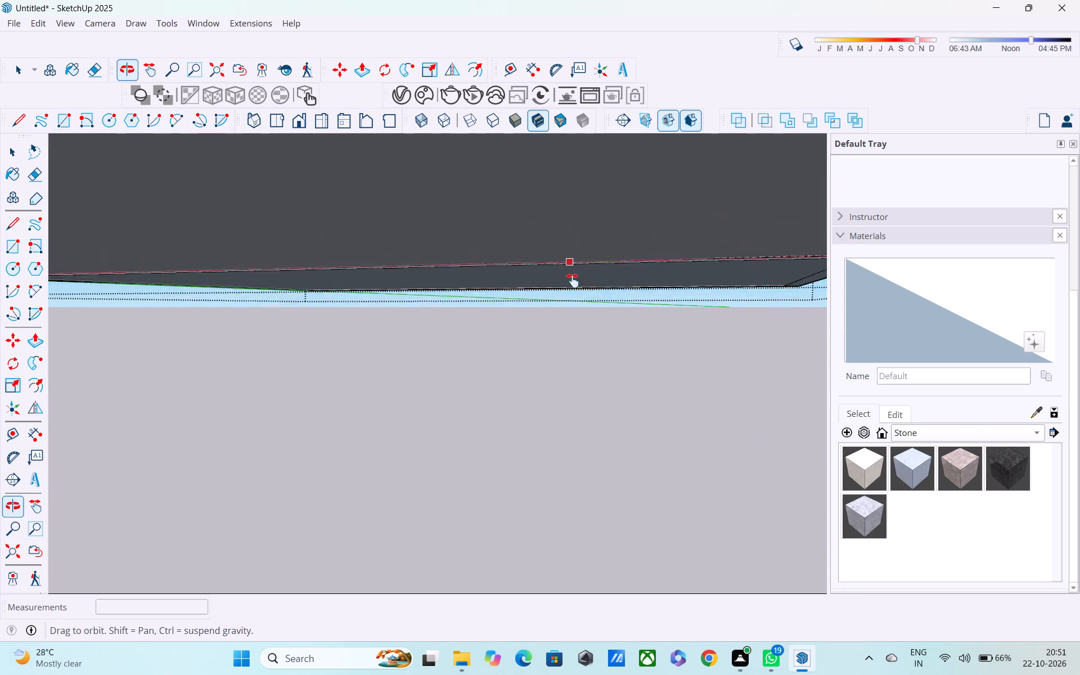
middle_click_drag(573, 281, 564, 445, "shift")
middle_click_drag(449, 370, 509, 372)
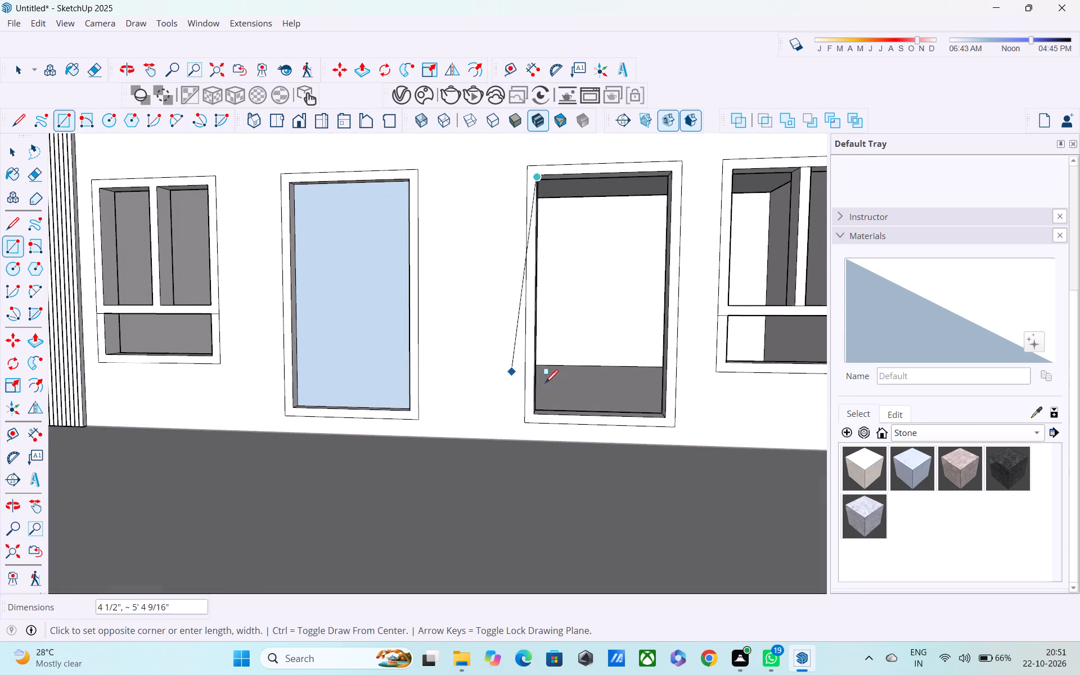
scroll(667, 395, "up", 2)
middle_click_drag(669, 404, 888, 493)
scroll(712, 386, "up", 2)
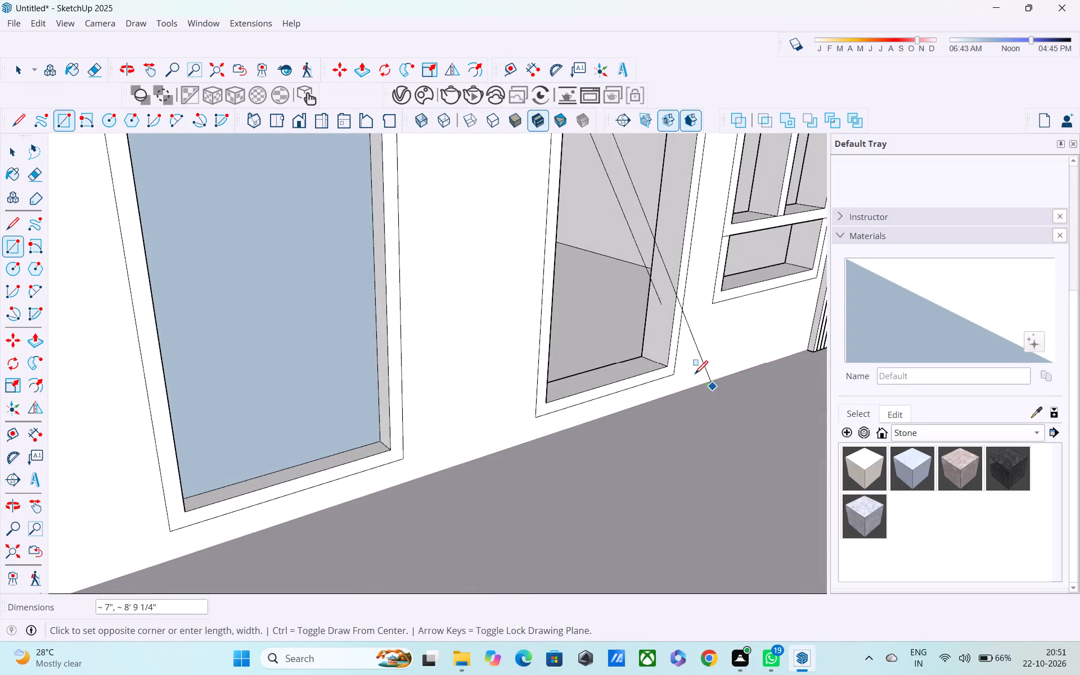
scroll(695, 375, "up", 1)
left_click(636, 352)
Draw a rectangle filling the first upper pane, beside the raised strips, of the front window nearest the origin, between opposite inner frame corners.
scroll(638, 354, "down", 3)
middle_click_drag(673, 379, 671, 379)
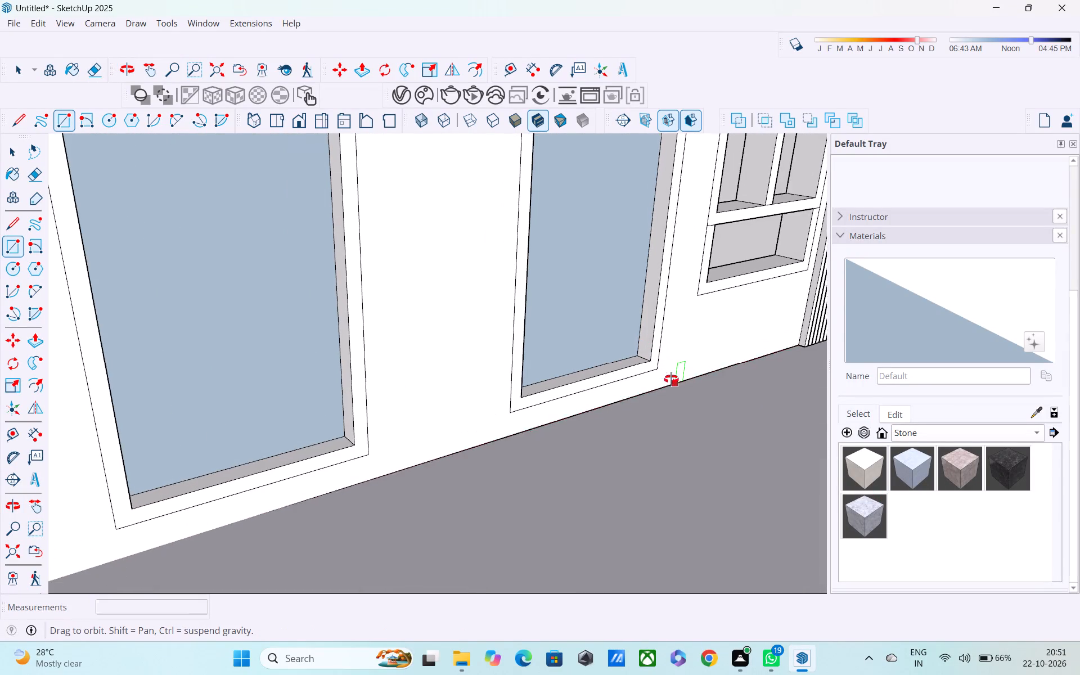
middle_click_drag(671, 379, 536, 359)
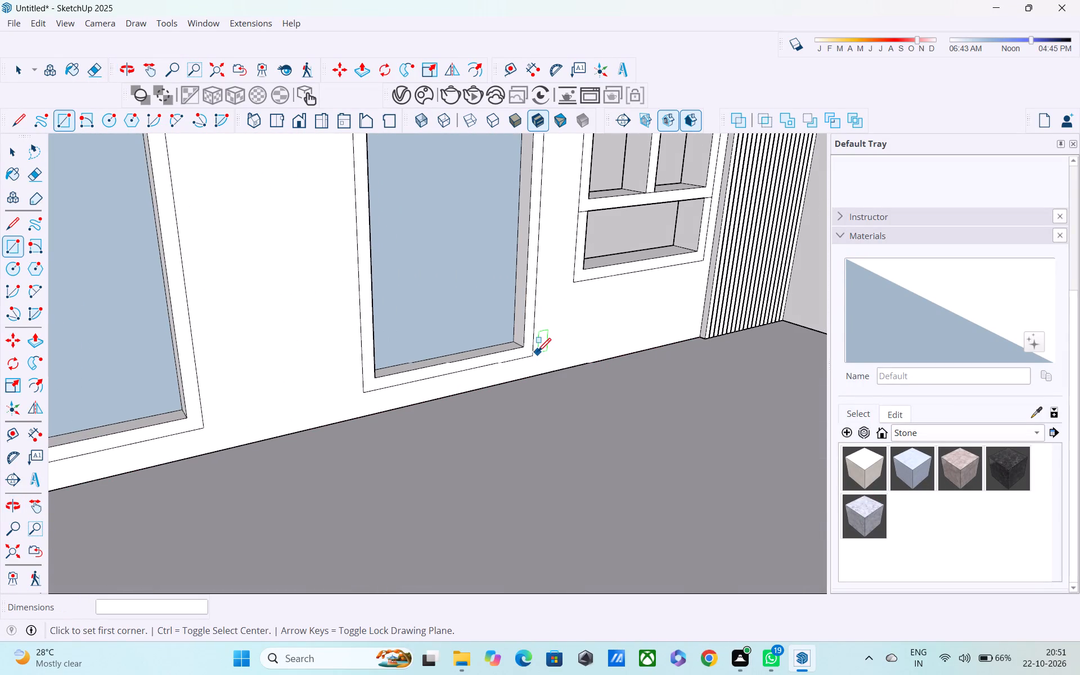
middle_click_drag(537, 352, 737, 372, "shift")
scroll(632, 371, "down", 4)
middle_click_drag(373, 387, 373, 388)
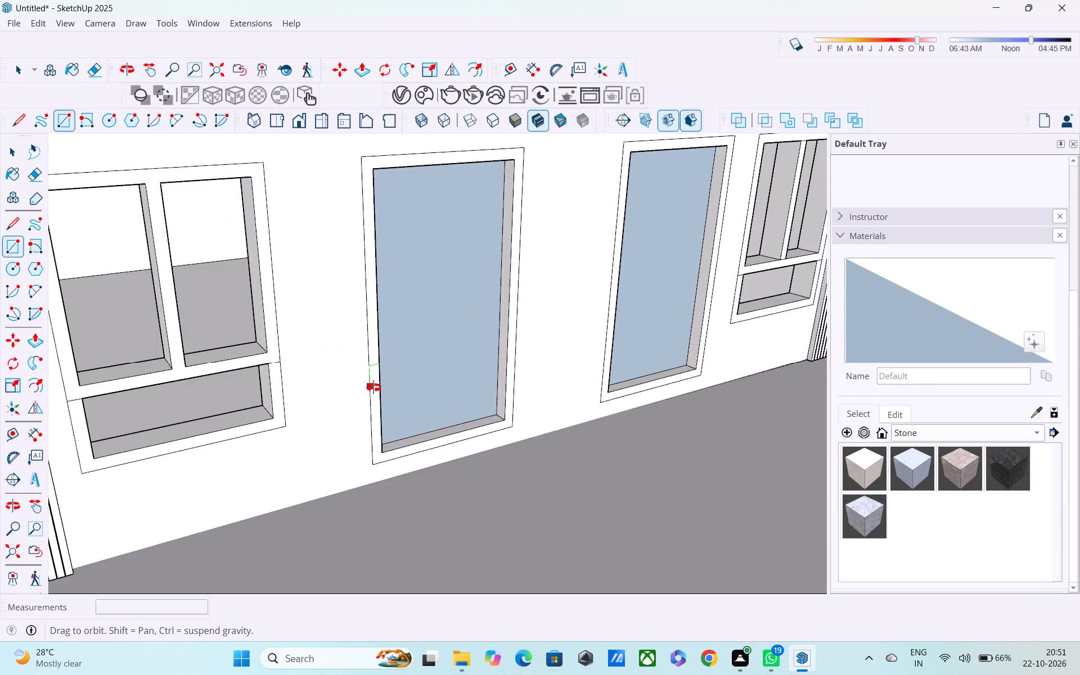
middle_click_drag(373, 388, 477, 414)
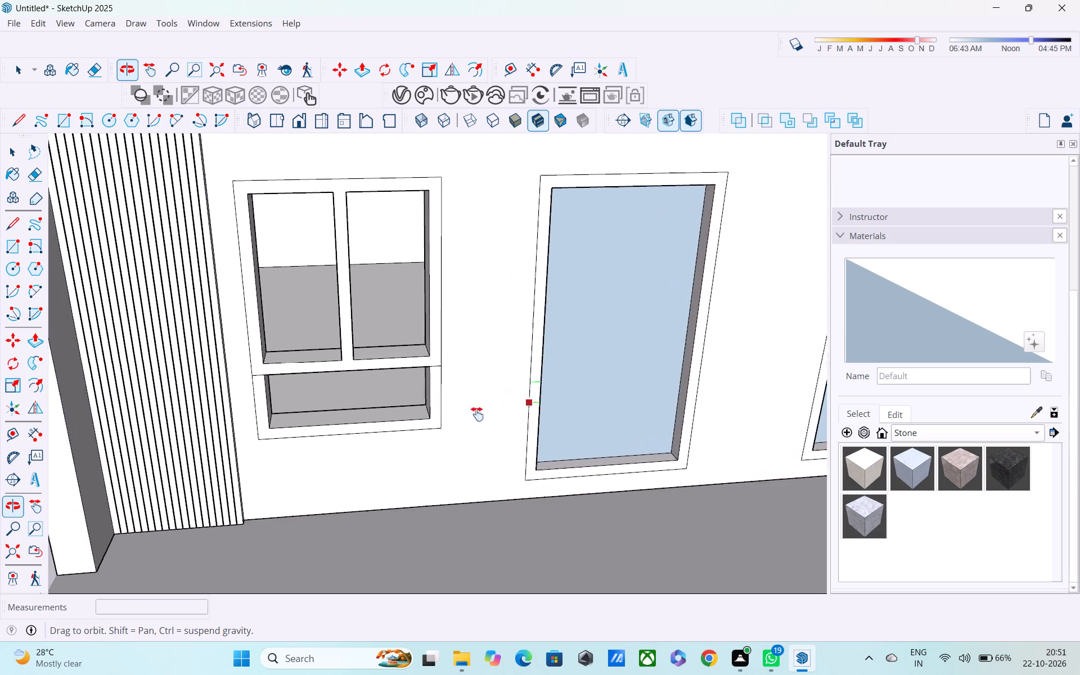
middle_click_drag(477, 414, 574, 414)
middle_click_drag(494, 312, 432, 300)
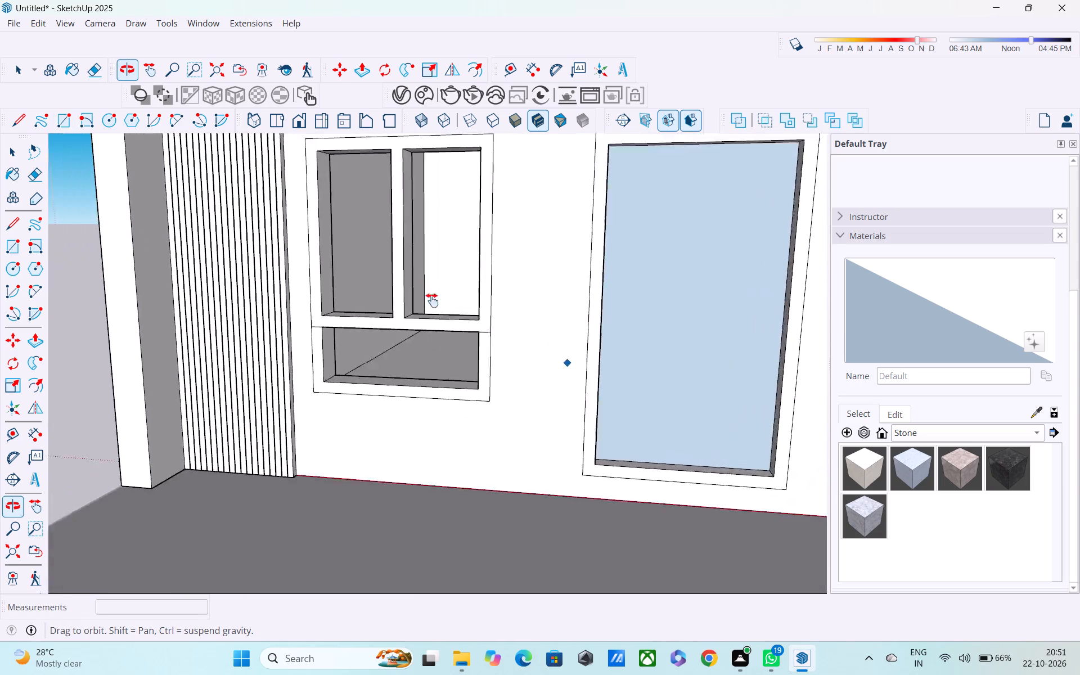
middle_click_drag(432, 300, 466, 387)
middle_click_drag(466, 410, 446, 276)
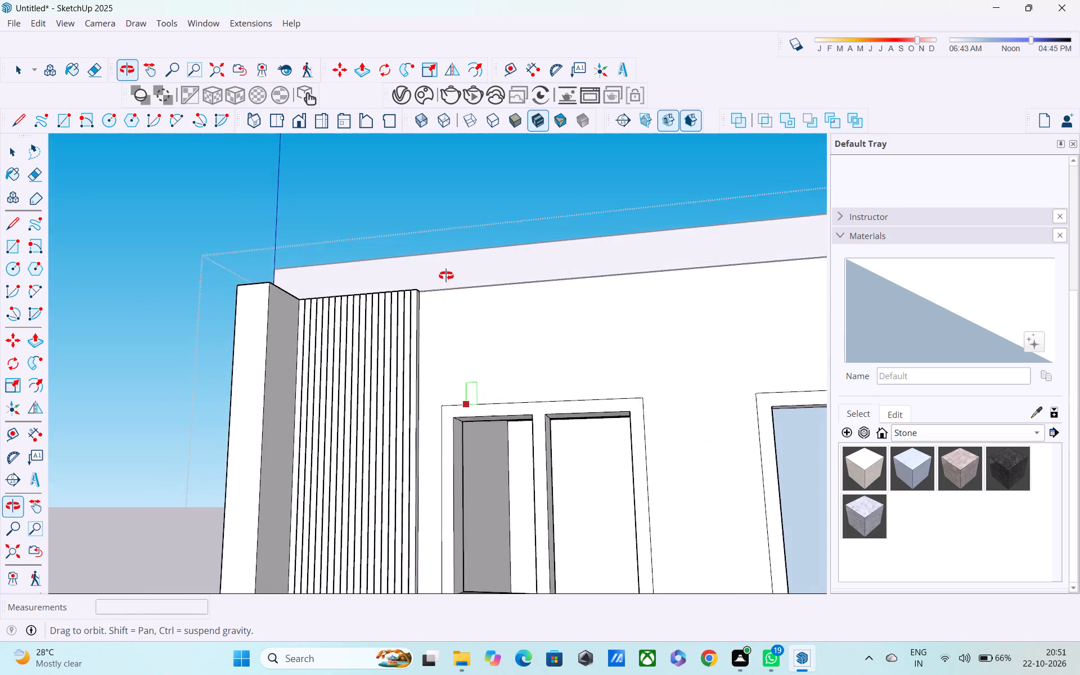
middle_click_drag(446, 276, 457, 263)
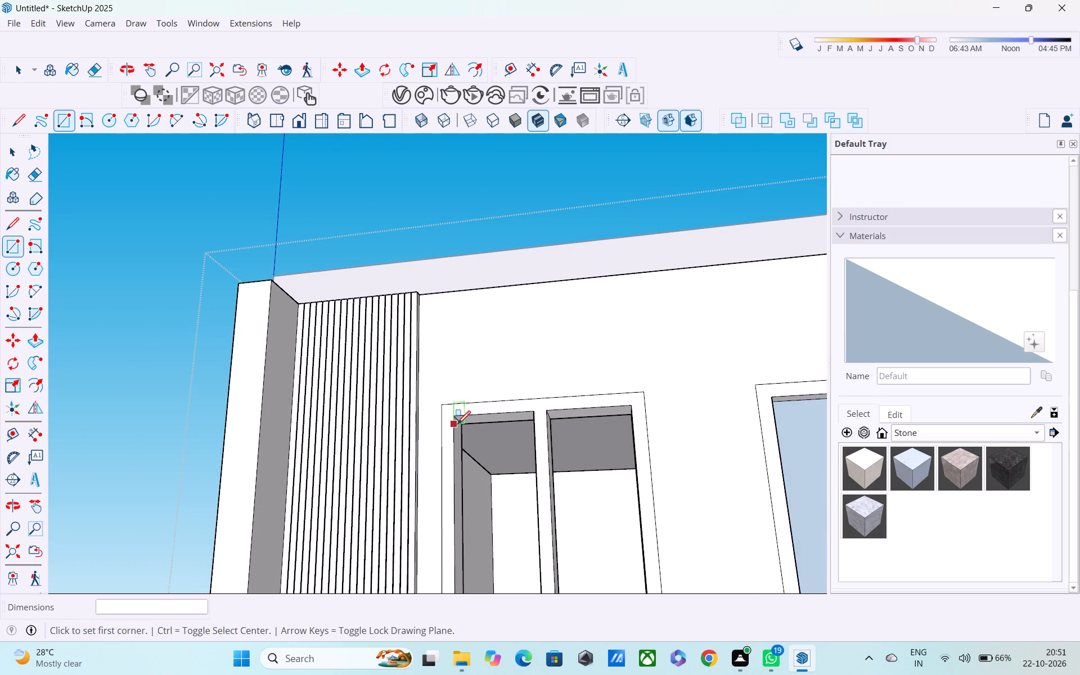
scroll(457, 425, "up", 9)
left_click(463, 413)
scroll(488, 451, "down", 3)
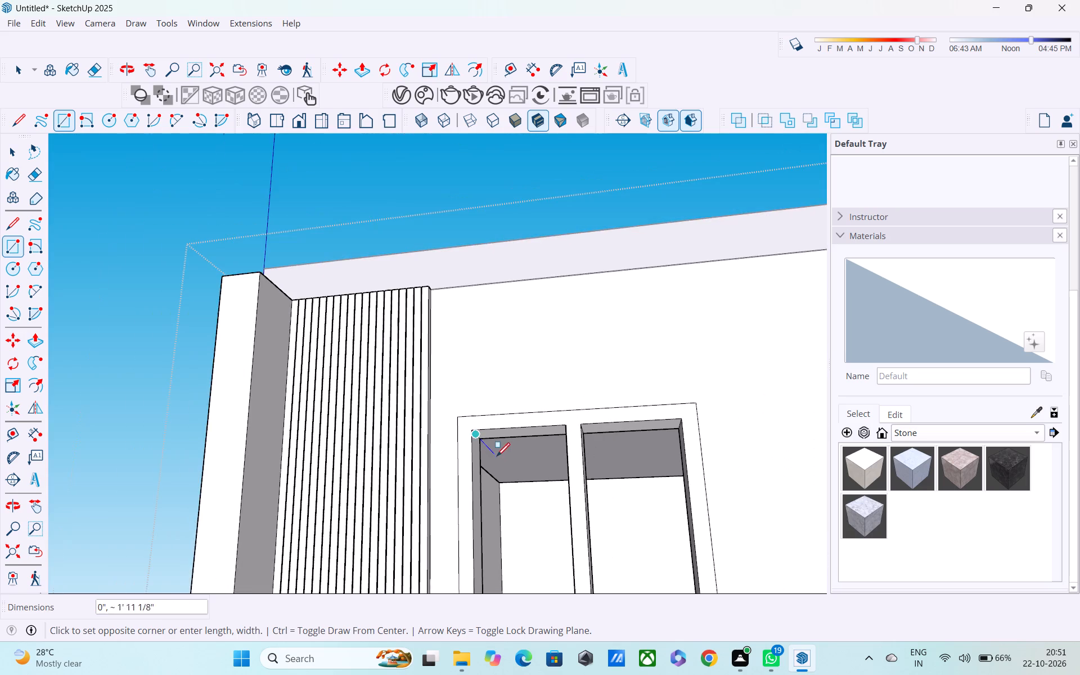
middle_click_drag(500, 459, 462, 327, "shift")
middle_click_drag(462, 327, 480, 501, "shift")
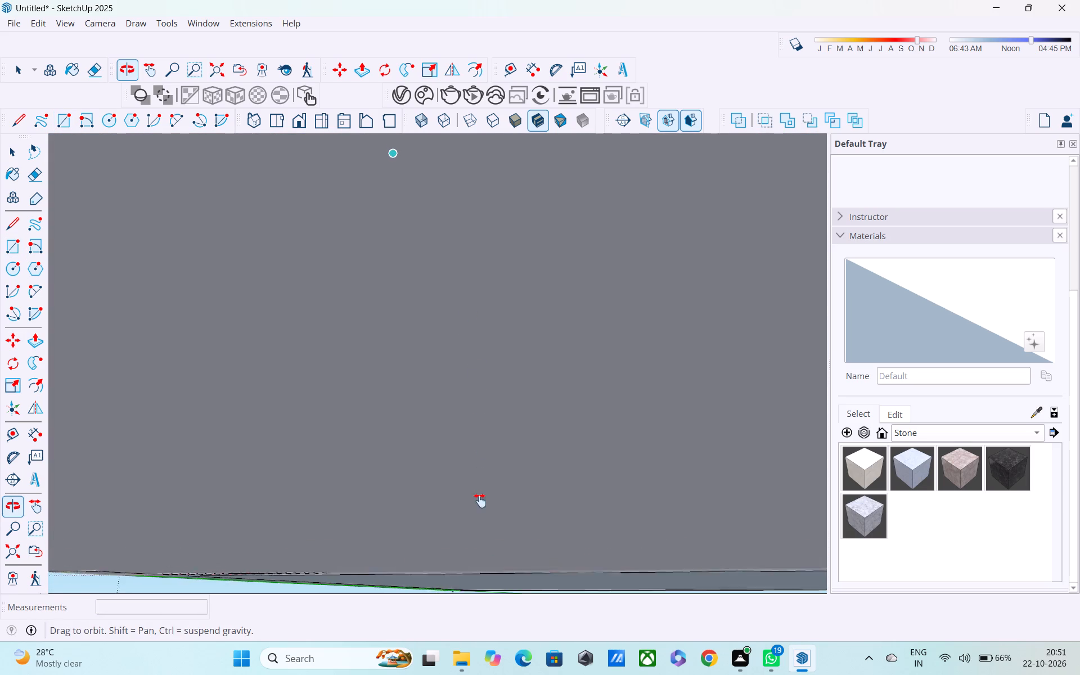
middle_click_drag(480, 501, 475, 488, "shift")
middle_click_drag(439, 295, 469, 505)
scroll(452, 305, "down", 3)
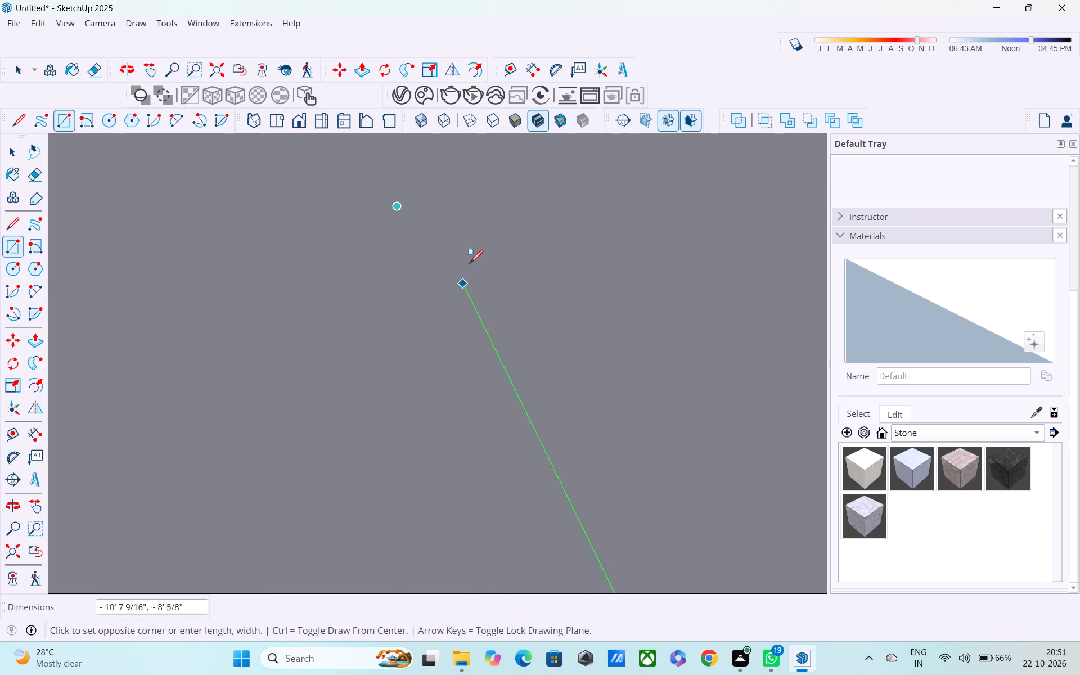
scroll(470, 260, "down", 8)
scroll(472, 214, "down", 1)
middle_click_drag(472, 214, 492, 397, "shift")
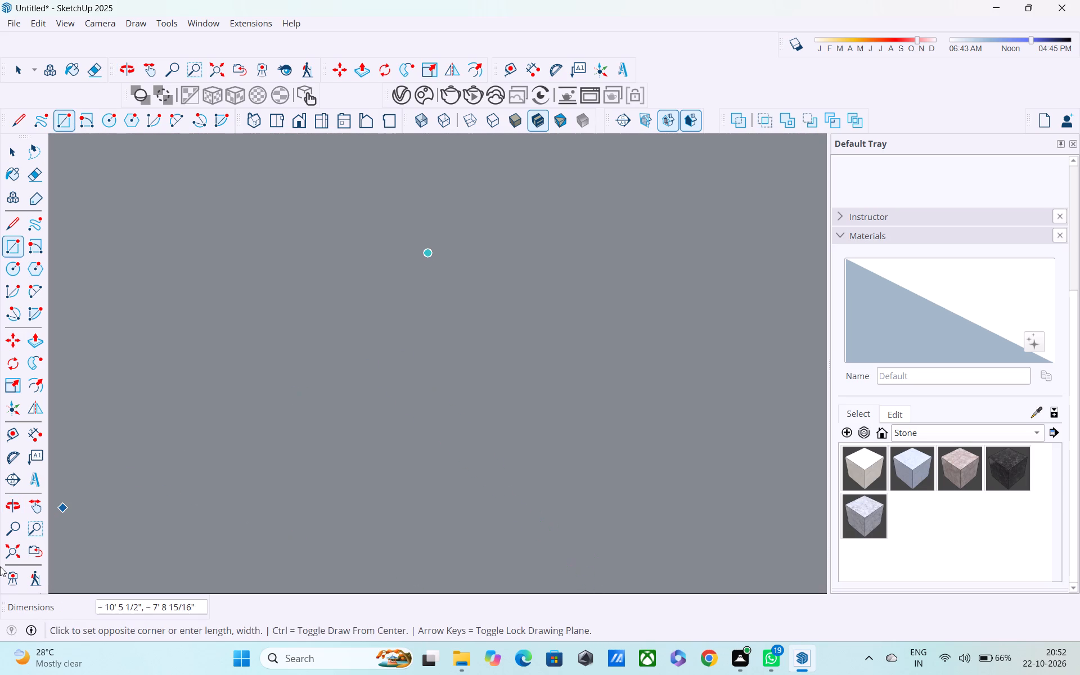
left_click(17, 551)
middle_click_drag(269, 421, 307, 583)
middle_click_drag(354, 367, 374, 437, "shift")
scroll(370, 463, "up", 9)
scroll(366, 478, "down", 1)
scroll(366, 478, "up", 3)
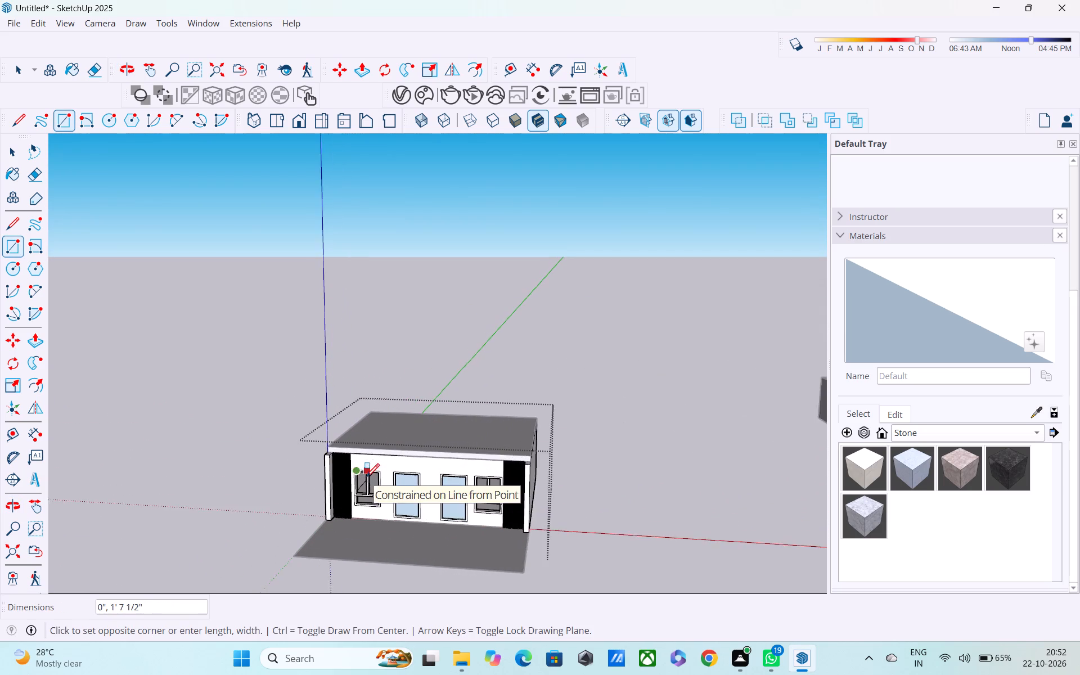
scroll(367, 496, "up", 10)
scroll(368, 492, "up", 11)
middle_click_drag(361, 495, 359, 495)
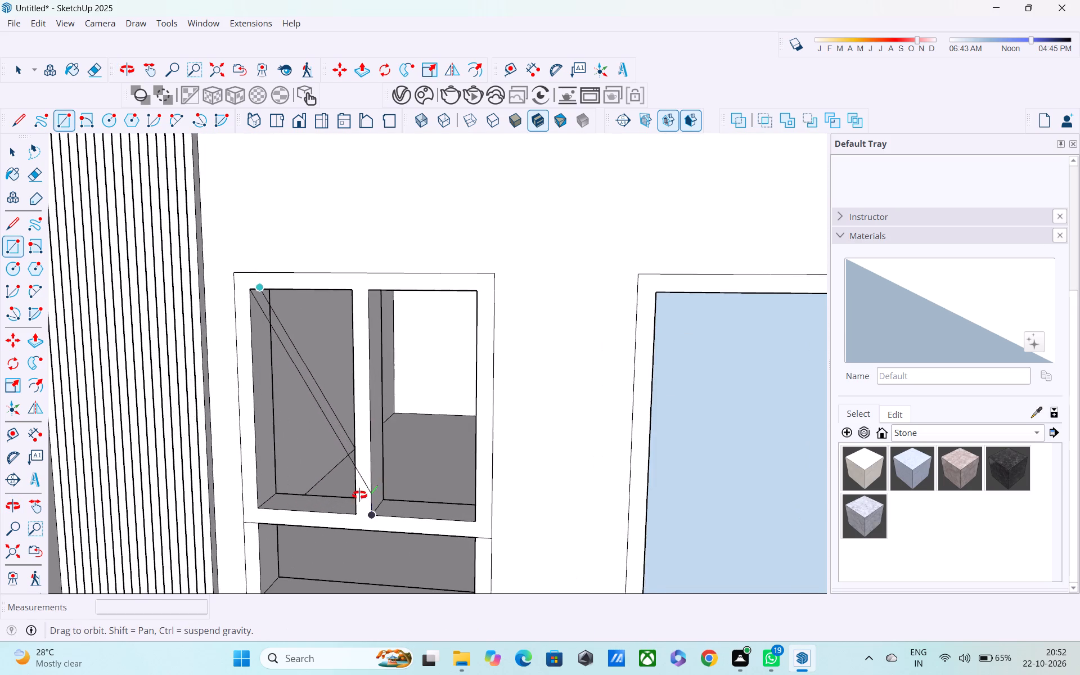
middle_click_drag(359, 495, 521, 510)
scroll(355, 511, "up", 5)
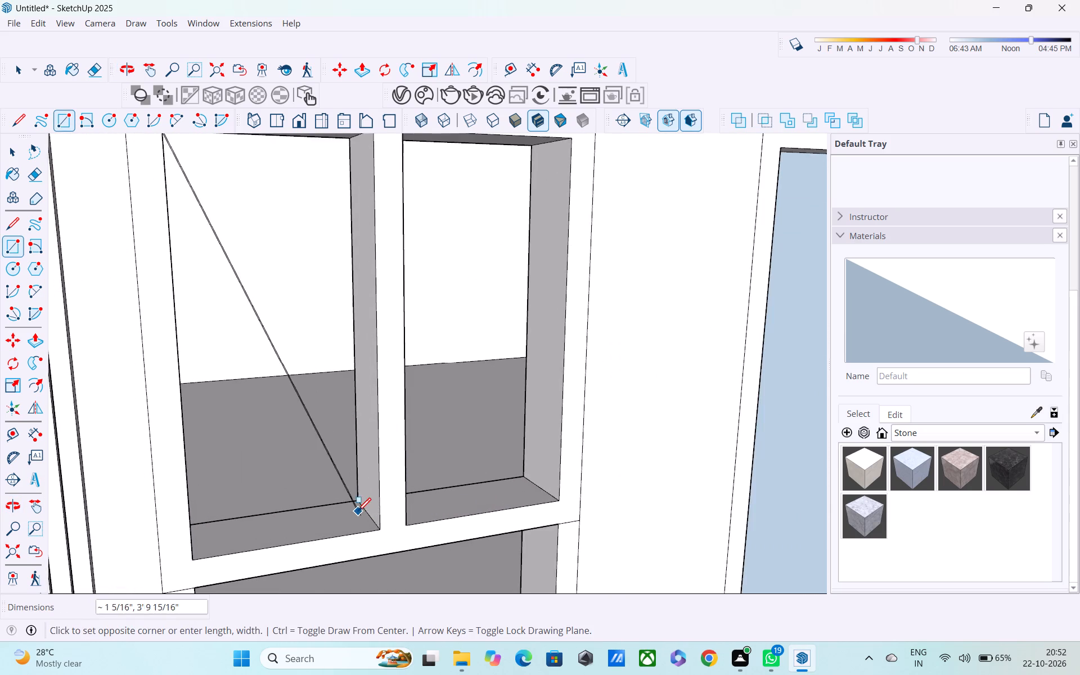
scroll(359, 515, "up", 5)
left_click(379, 517)
Draw a rectangle filling the adjacent upper pane of the same window, between its opposite inner frame corners.
middle_click_drag(447, 508, 343, 488)
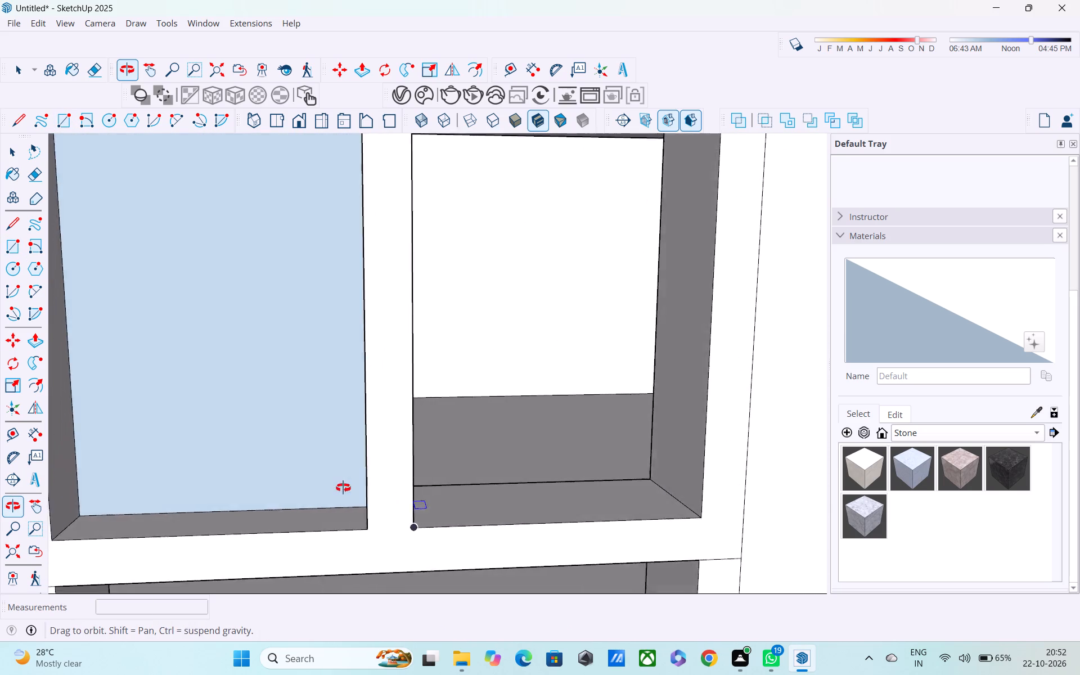
middle_click_drag(343, 488, 235, 484)
left_click(416, 502)
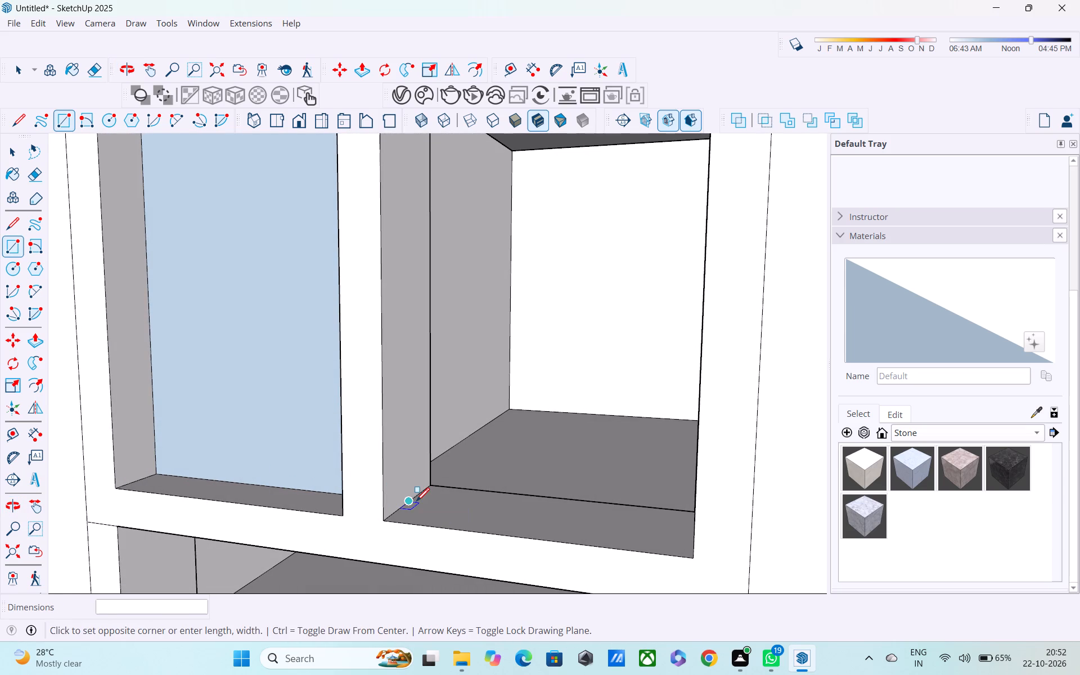
scroll(456, 447, "down", 4)
middle_click_drag(501, 409, 516, 411)
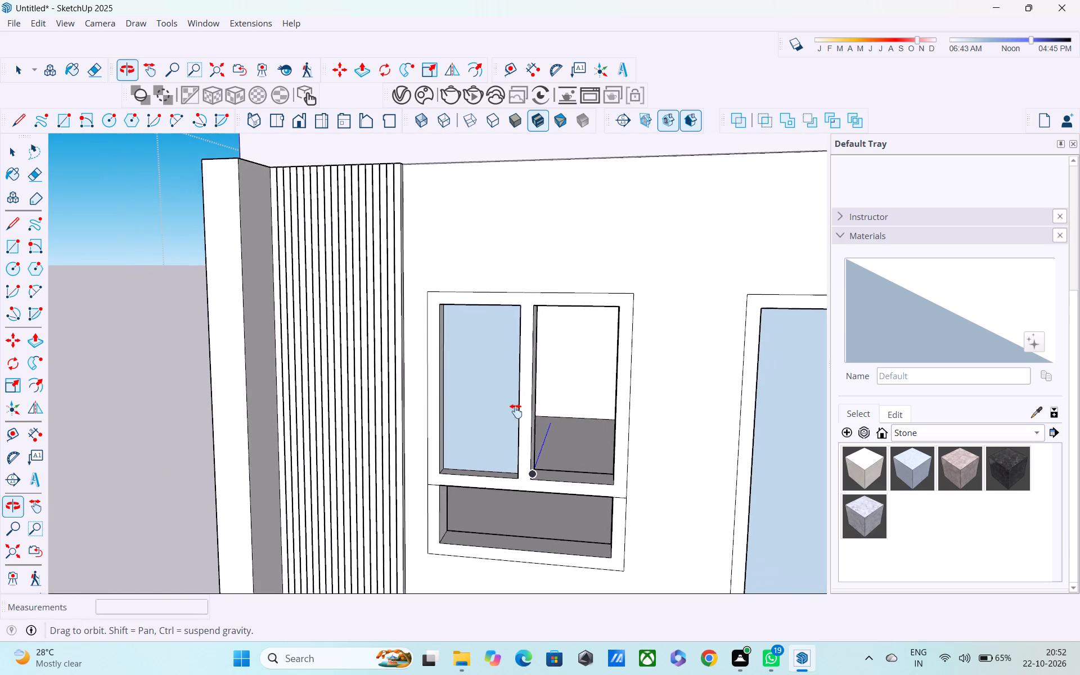
middle_click_drag(516, 411, 358, 406)
middle_click_drag(456, 421, 740, 408)
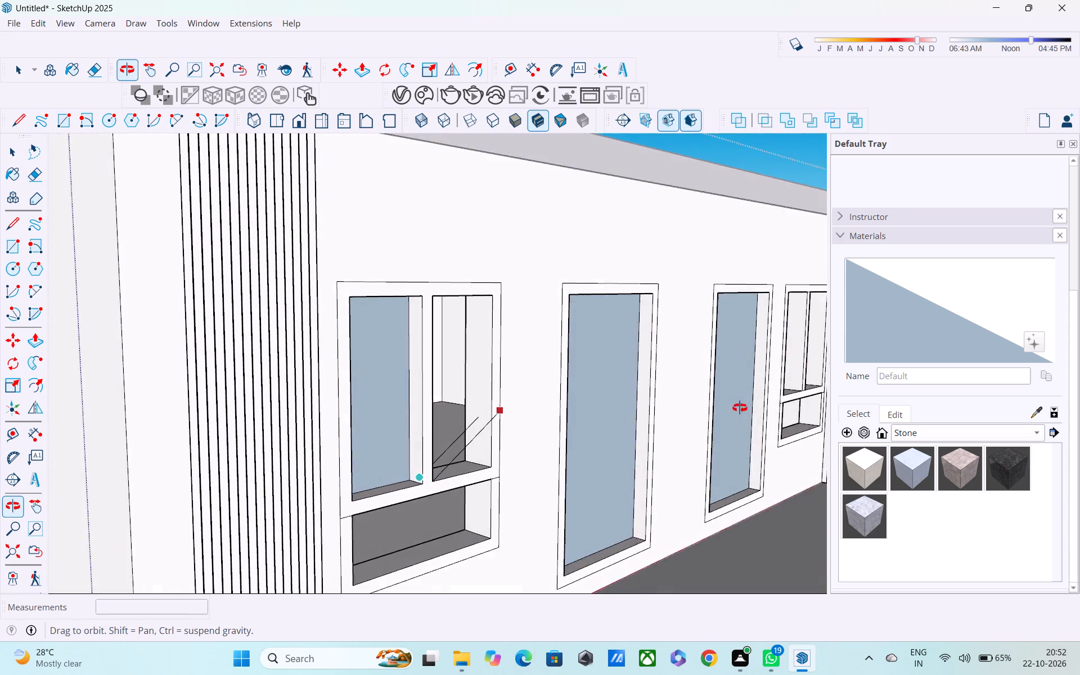
middle_click_drag(740, 408, 726, 317)
scroll(515, 313, "up", 3)
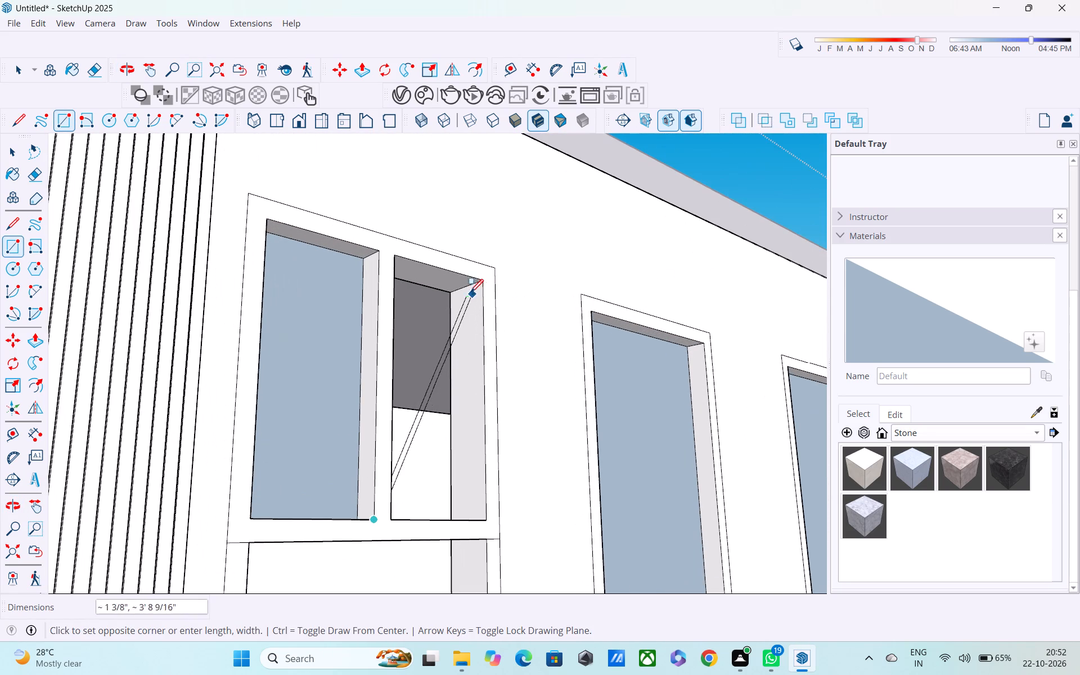
left_click(465, 287)
Draw a rectangle filling the wide lower pane of the same window, between its opposite inner frame corners.
middle_click_drag(473, 327, 411, 297)
middle_click_drag(388, 343, 388, 343, "shift")
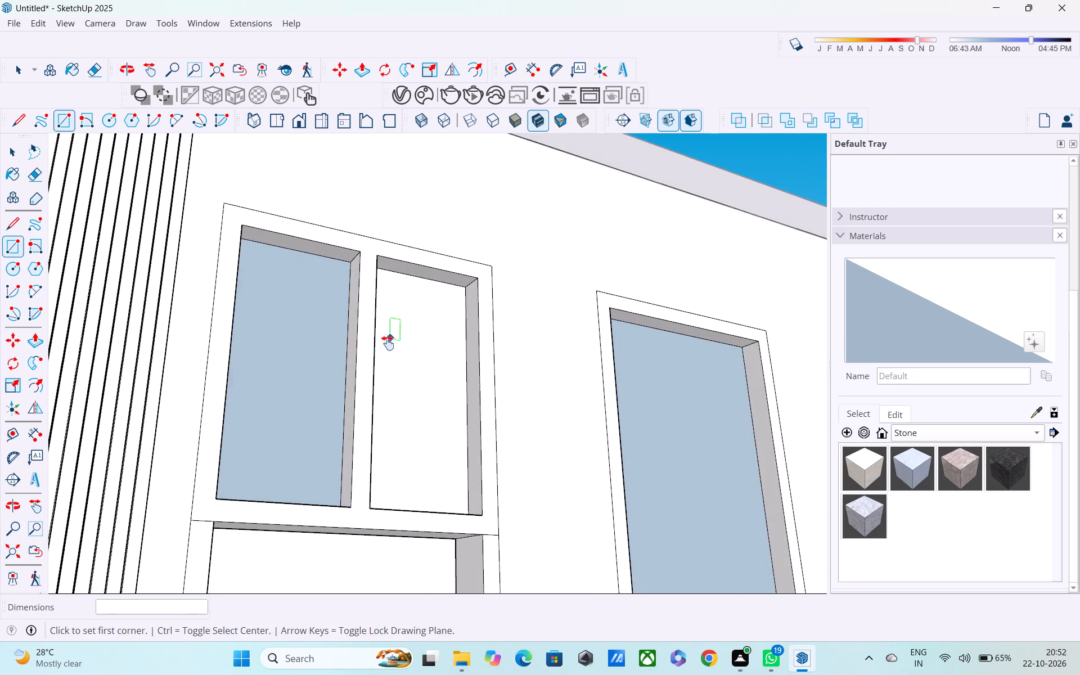
middle_click_drag(388, 343, 393, 215, "shift")
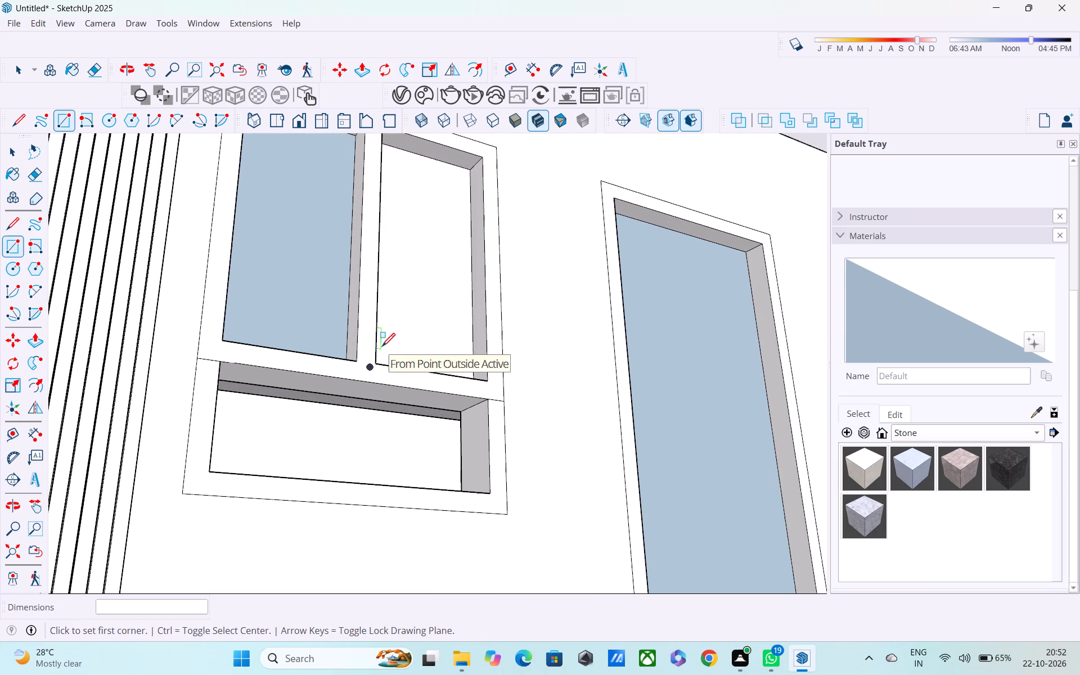
middle_click_drag(381, 347, 395, 262, "shift")
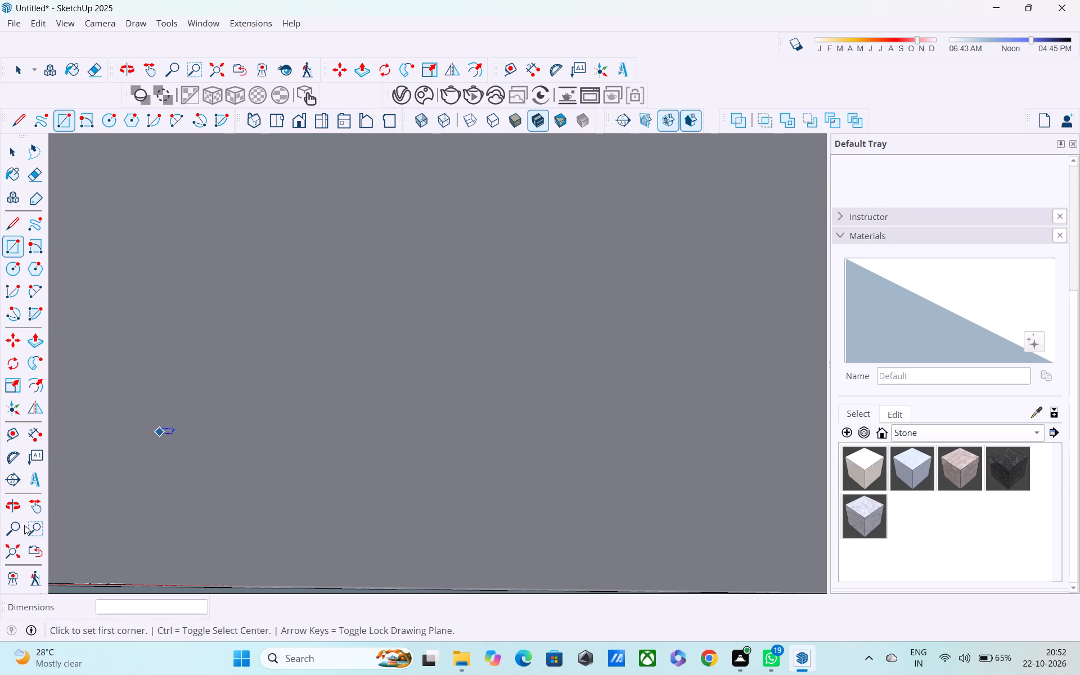
left_click(7, 547)
middle_click_drag(346, 538, 311, 555)
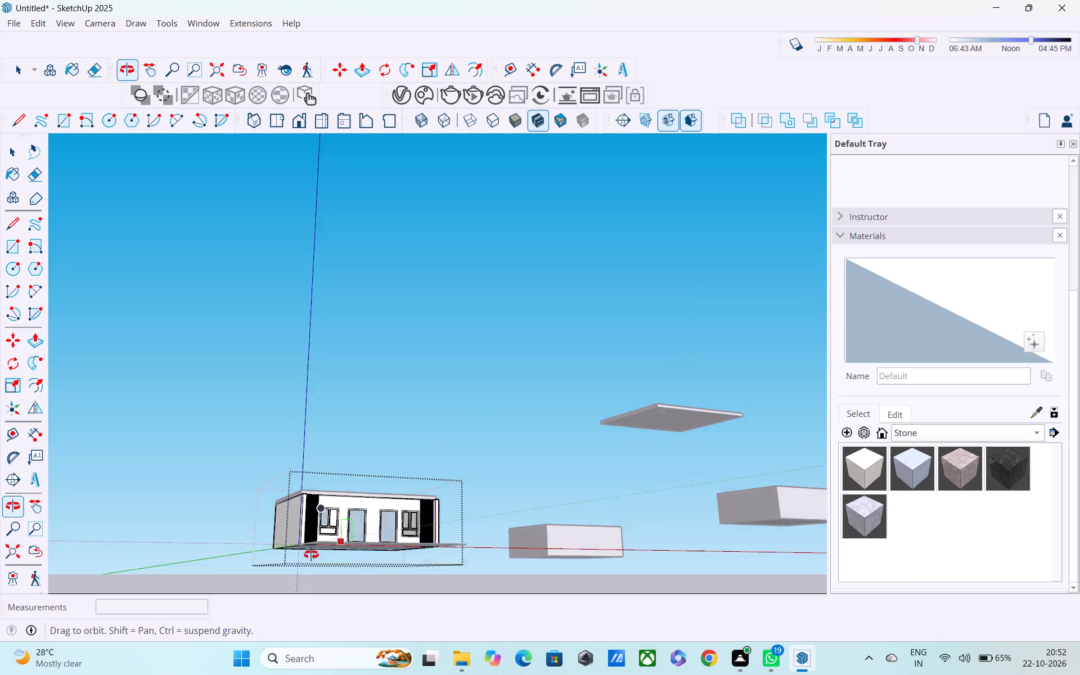
middle_click_drag(311, 555, 223, 598)
scroll(366, 549, "up", 13)
scroll(289, 520, "up", 1)
middle_click_drag(288, 520, 276, 510)
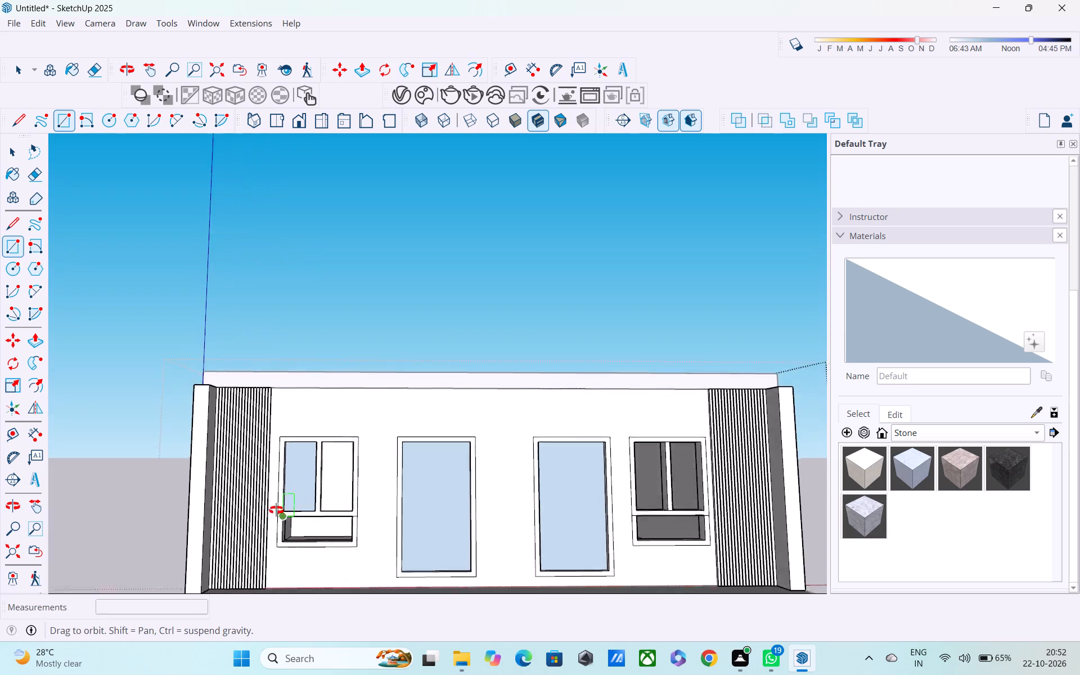
middle_click_drag(276, 510, 248, 463)
scroll(286, 487, "up", 8)
scroll(240, 493, "up", 2)
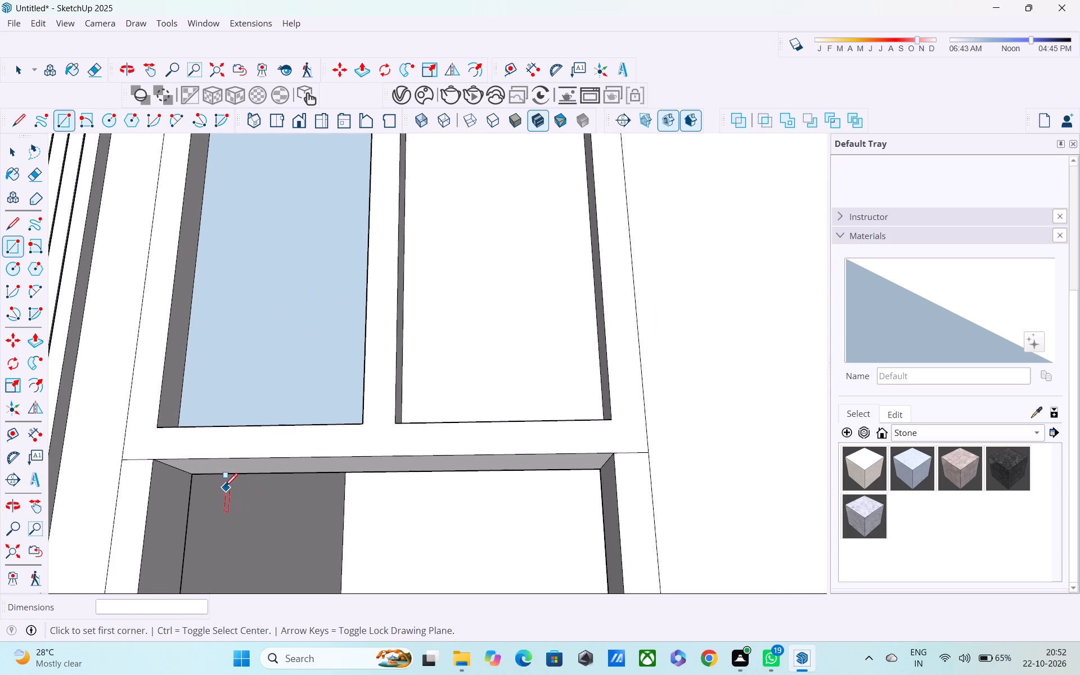
middle_click_drag(215, 484, 255, 447, "shift")
scroll(290, 388, "up", 3)
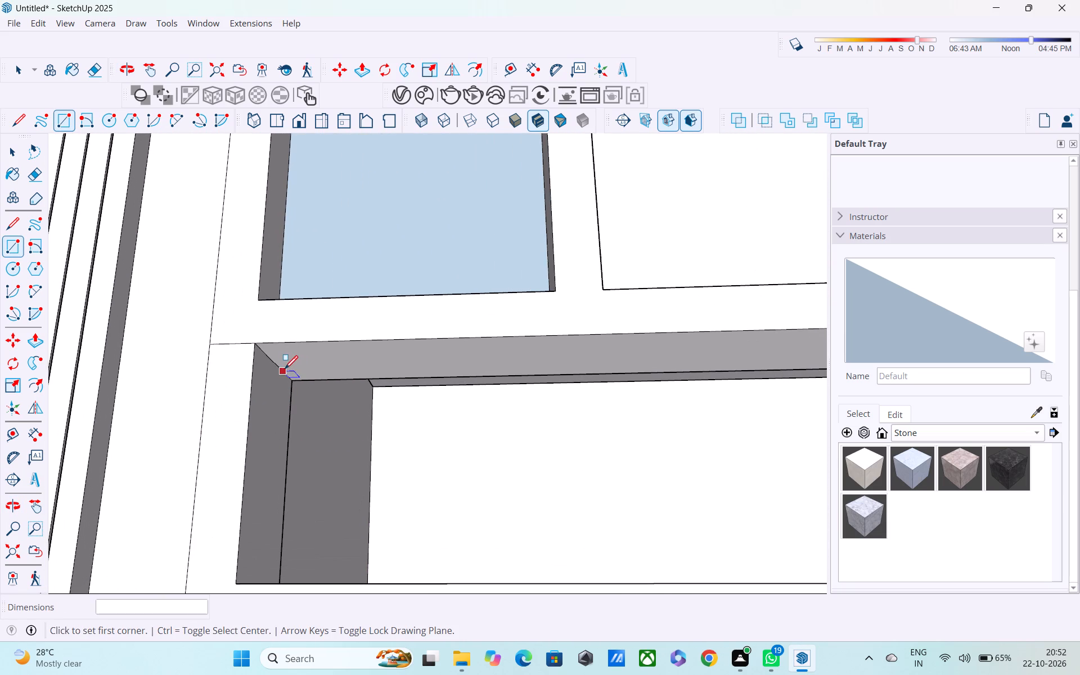
left_click(279, 361)
scroll(486, 467, "down", 2)
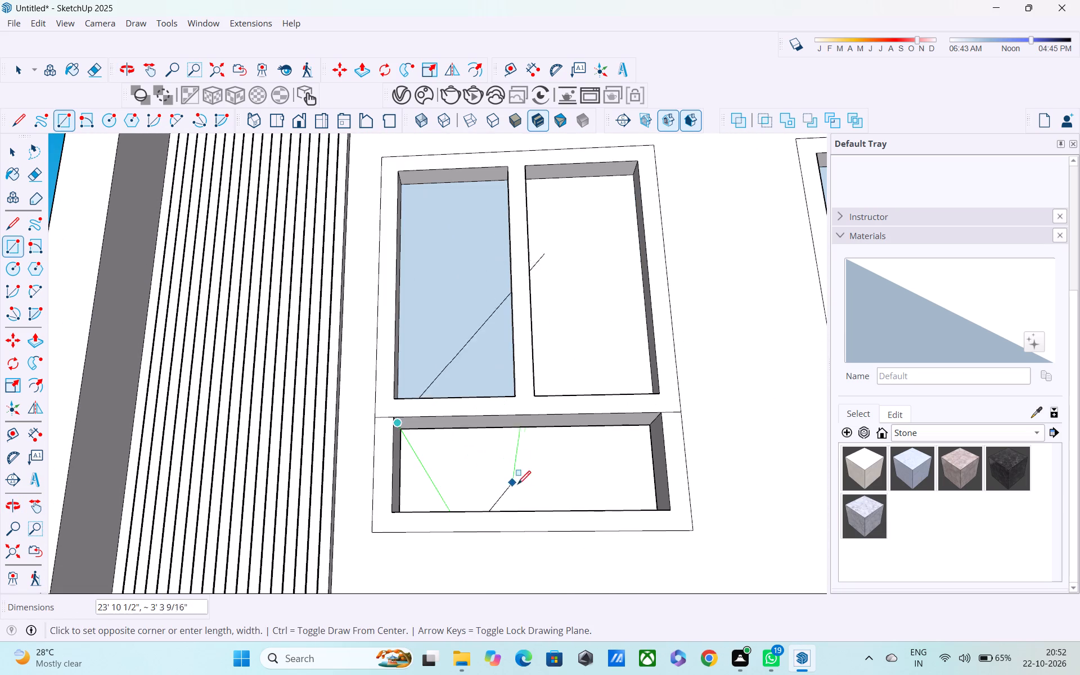
middle_click_drag(591, 518, 571, 466, "shift")
middle_click_drag(577, 462, 613, 599)
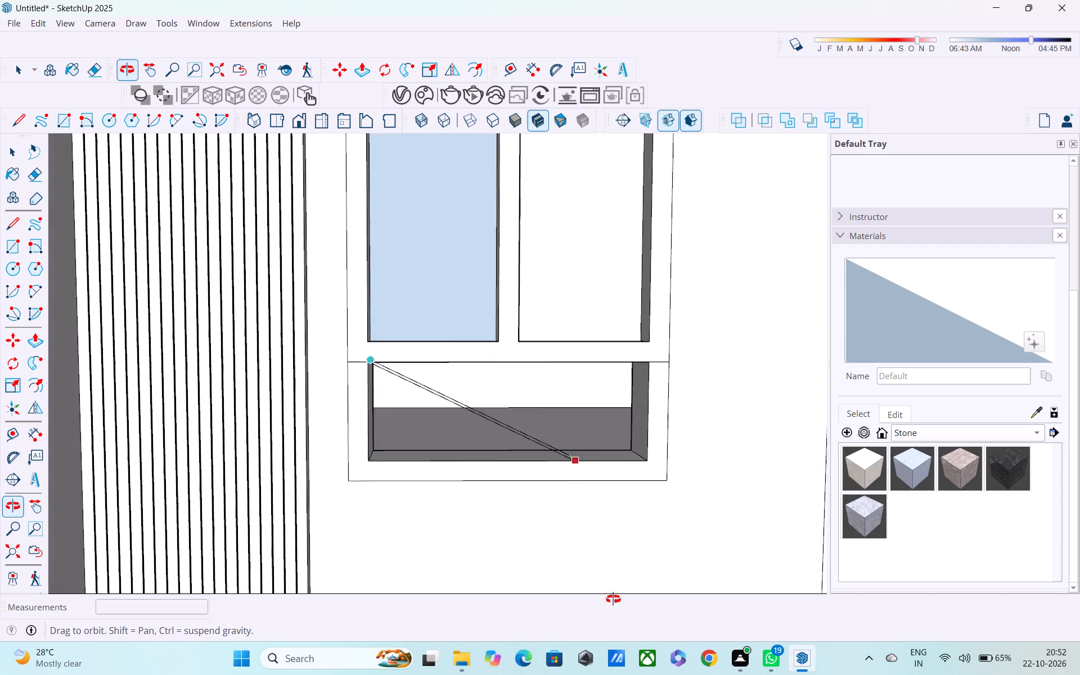
middle_click_drag(613, 599, 699, 627)
scroll(616, 428, "up", 3)
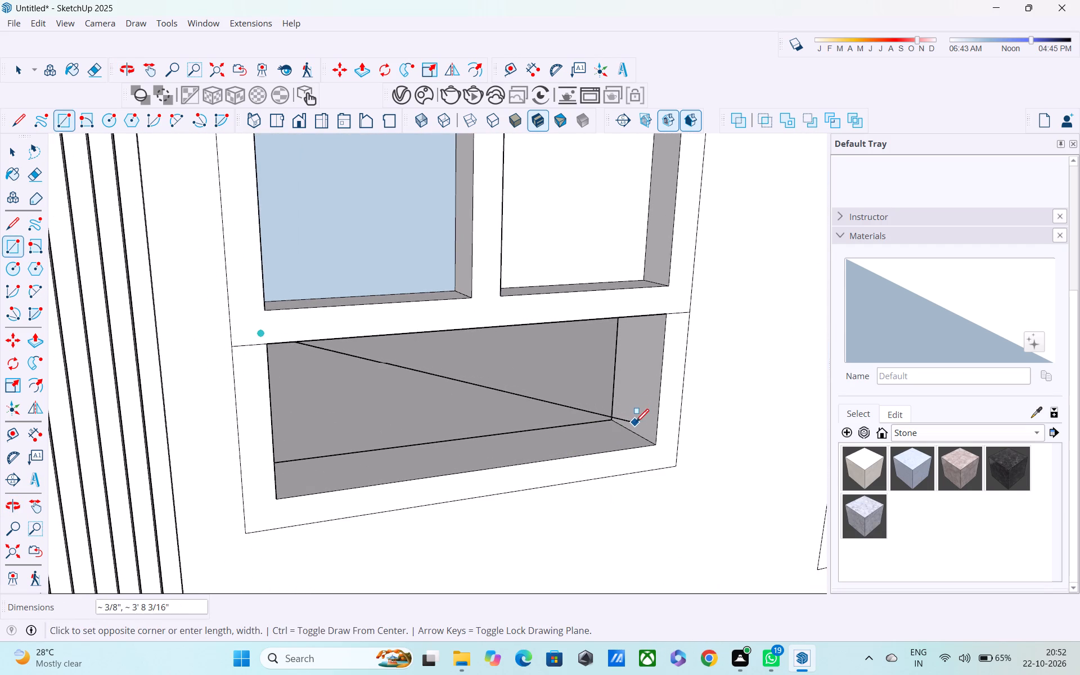
left_click(630, 432)
Draw a rectangle filling the first upper pane, beside the tall opening, of the front window farthest from the origin, between opposite inner frame corners.
middle_click_drag(617, 448, 442, 422)
scroll(442, 422, "up", 1)
scroll(441, 422, "down", 4)
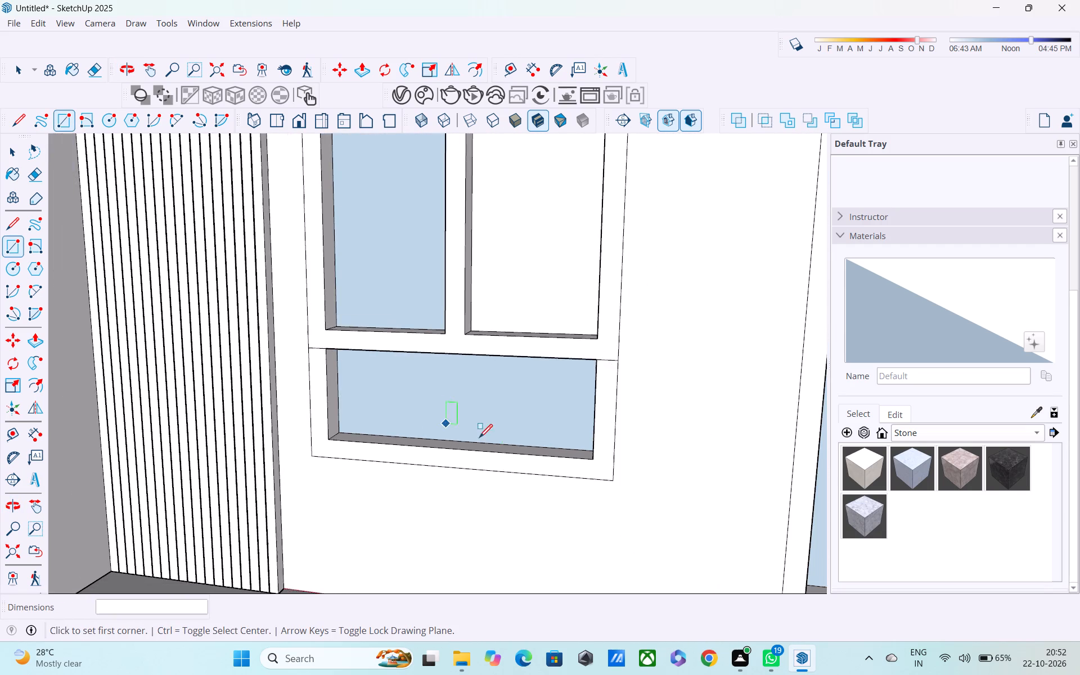
scroll(548, 443, "down", 1, "shift")
middle_click_drag(524, 431, 364, 406, "shift")
scroll(417, 407, "down", 4)
scroll(568, 454, "down", 6)
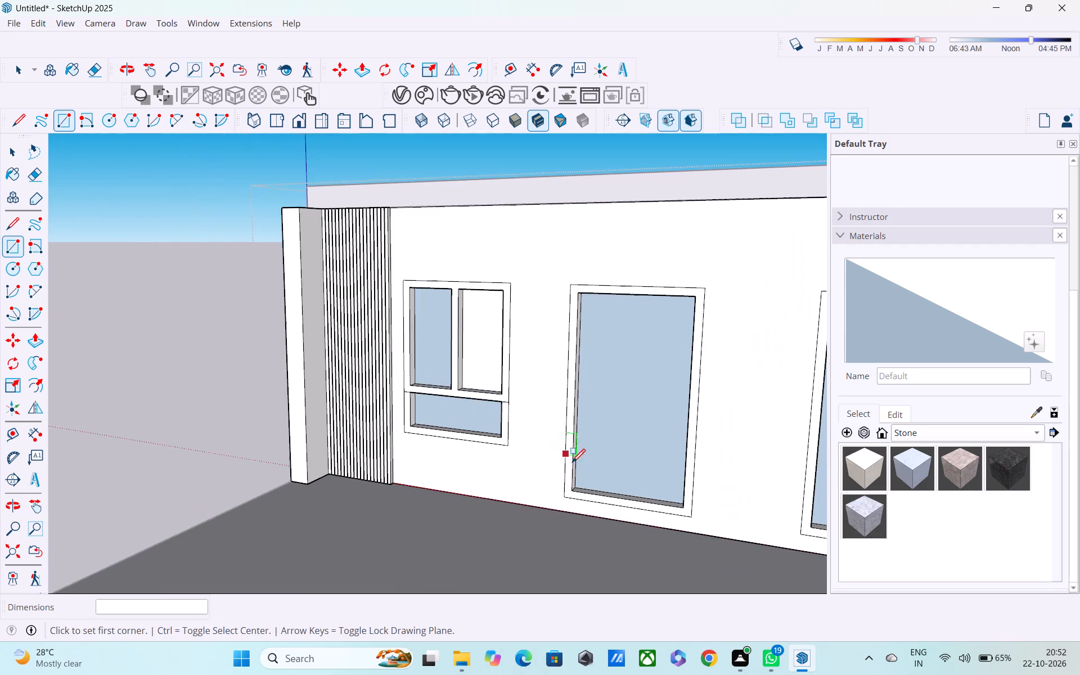
middle_click_drag(577, 463, 350, 435)
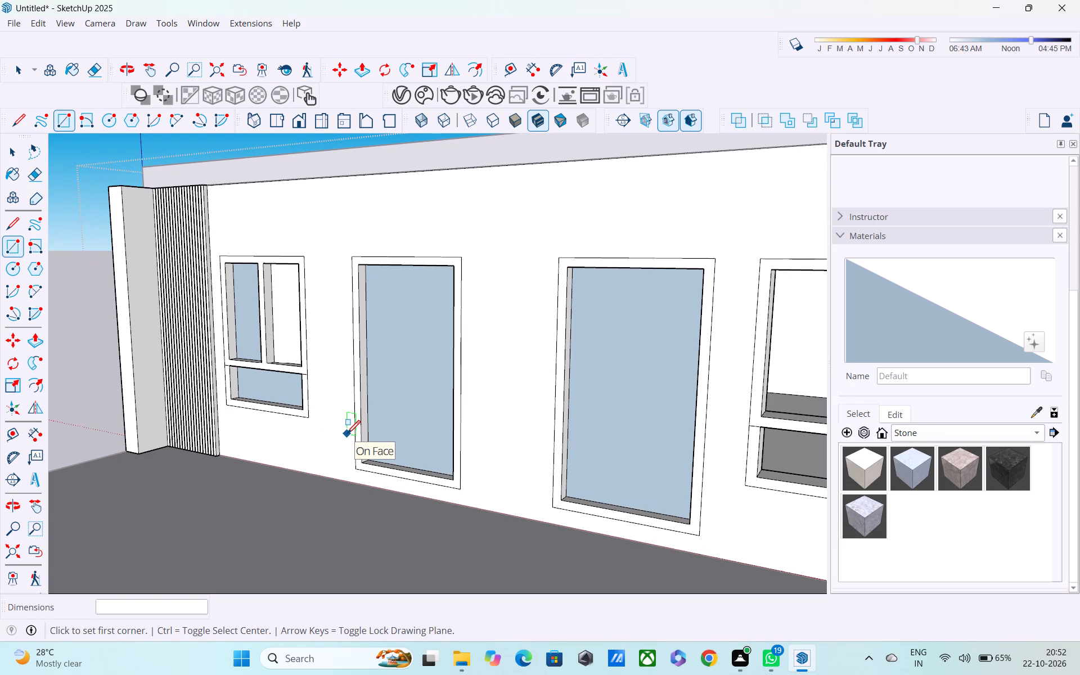
scroll(351, 424, "down", 4)
middle_click_drag(510, 408, 413, 404)
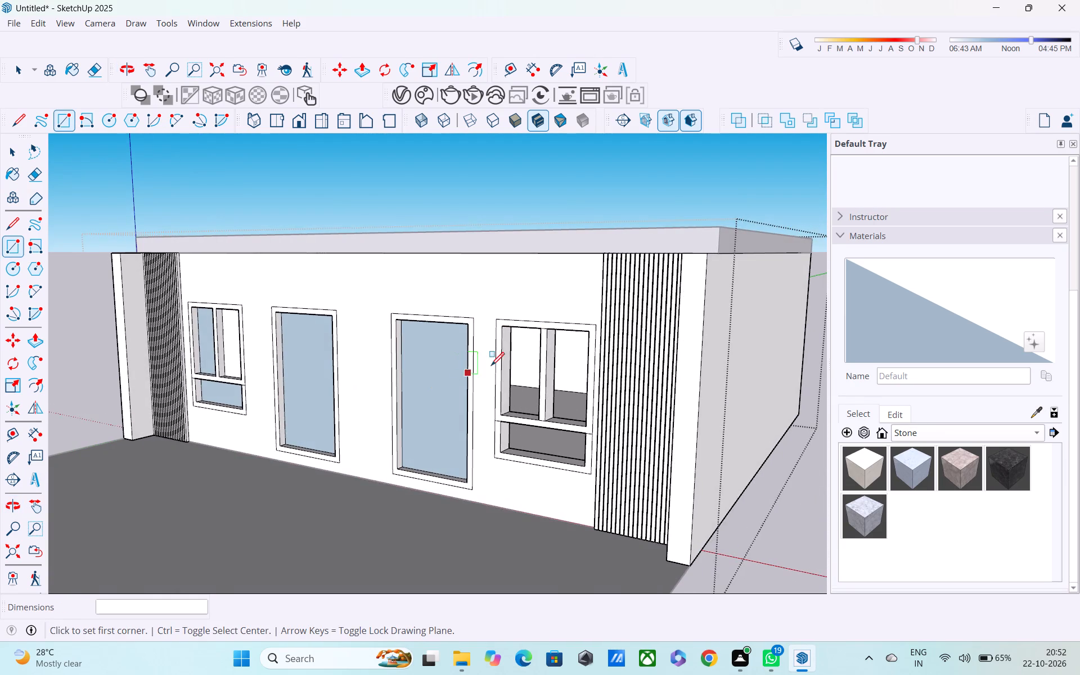
scroll(580, 325, "up", 2)
middle_click_drag(525, 339, 521, 268)
scroll(491, 232, "up", 8)
left_click(476, 208)
middle_click_drag(526, 290, 575, 277)
scroll(566, 274, "down", 2)
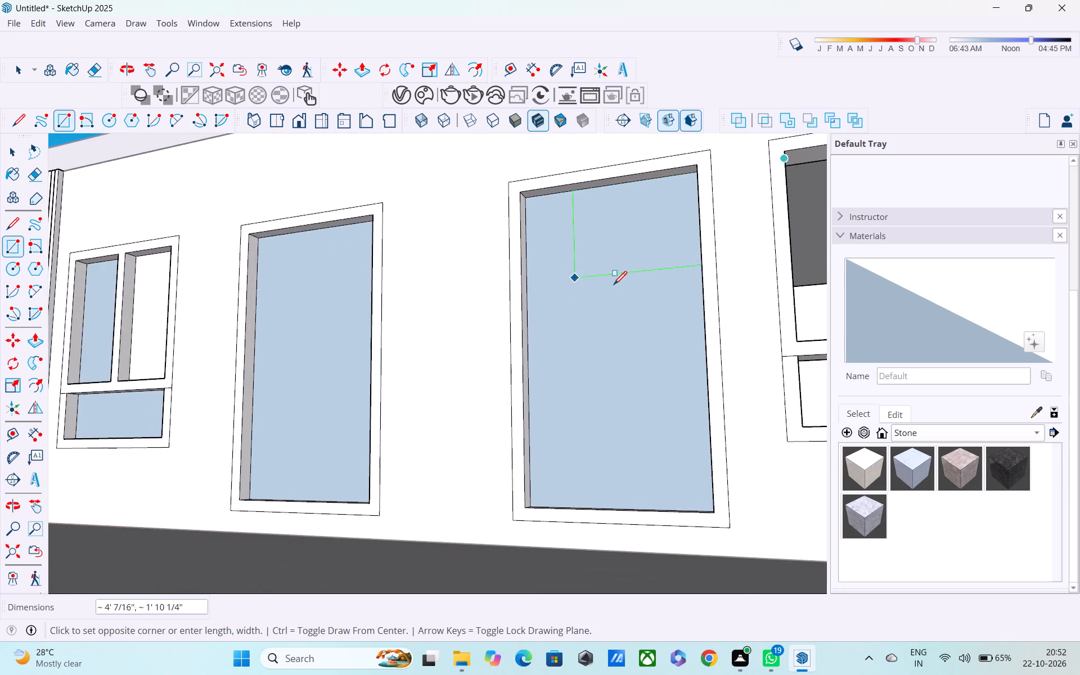
scroll(625, 288, "down", 3)
middle_click_drag(654, 298, 384, 348)
middle_click_drag(510, 360, 600, 399)
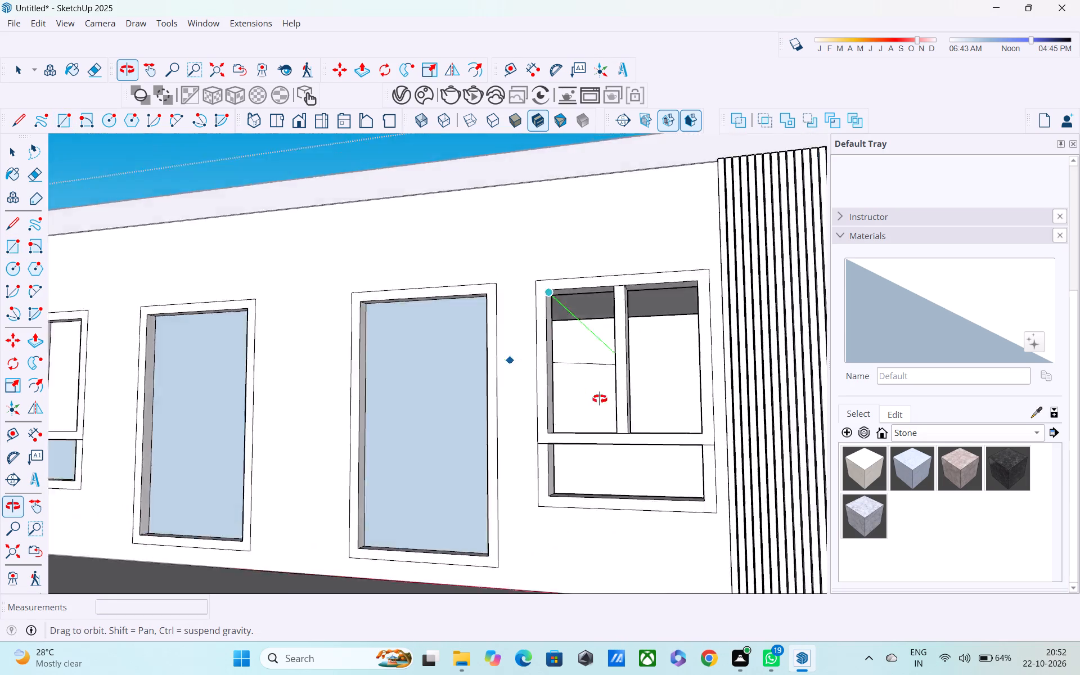
middle_click_drag(600, 399, 470, 345)
scroll(460, 342, "down", 2)
middle_click_drag(460, 342, 583, 384)
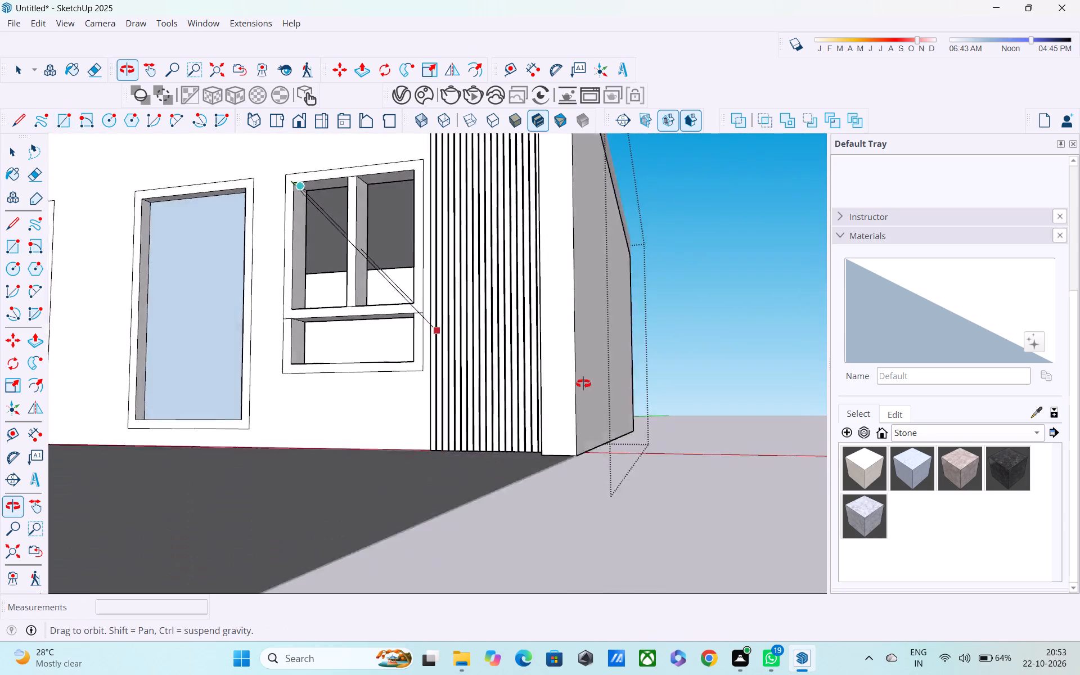
middle_click_drag(583, 384, 872, 411)
middle_click_drag(246, 297, 247, 317)
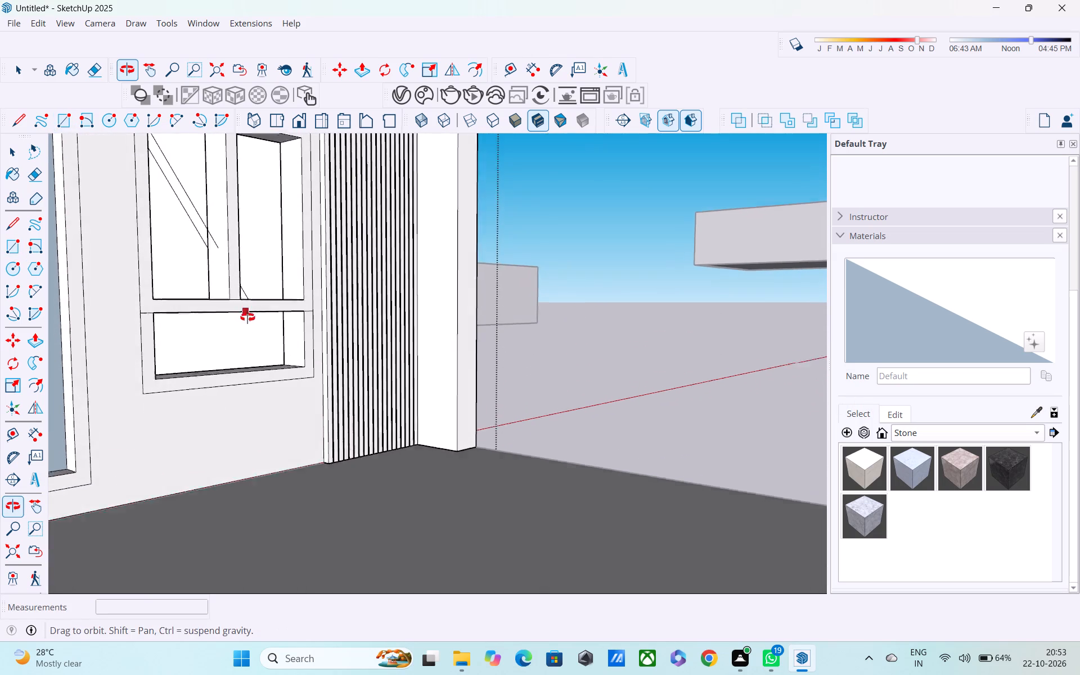
middle_click_drag(247, 317, 251, 363)
scroll(222, 410, "up", 5)
left_click(236, 436)
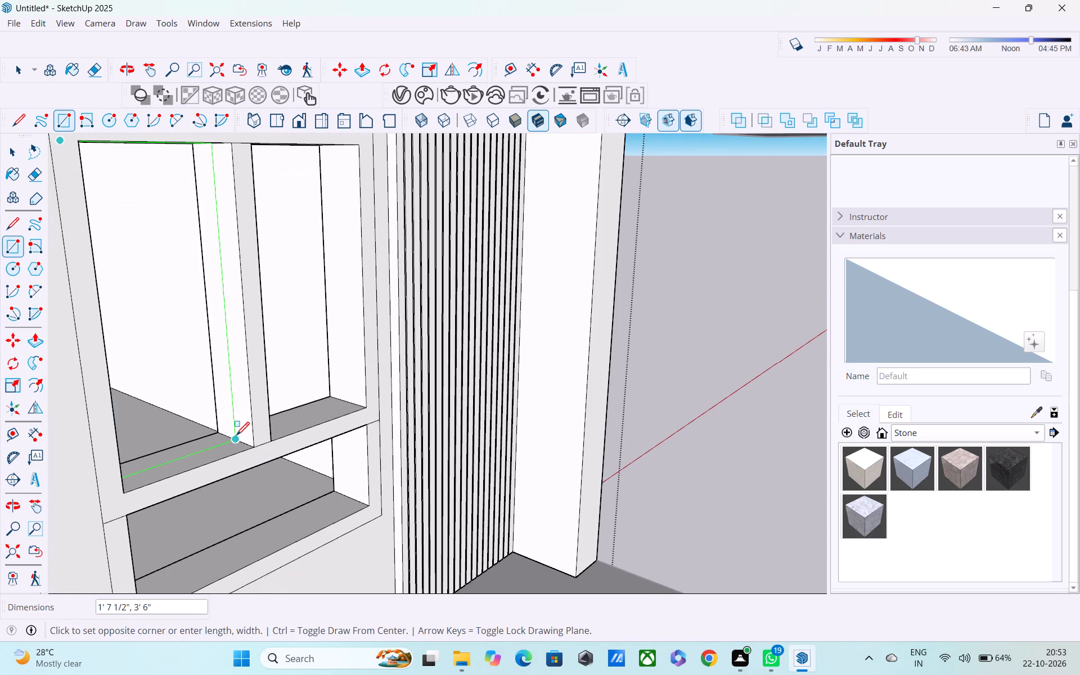
Draw a rectangle filling the adjacent upper pane, beside the raised strips, of the same window, between its opposite inner frame corners.
middle_click_drag(297, 413, 241, 408)
middle_click_drag(241, 408, 364, 382, "shift")
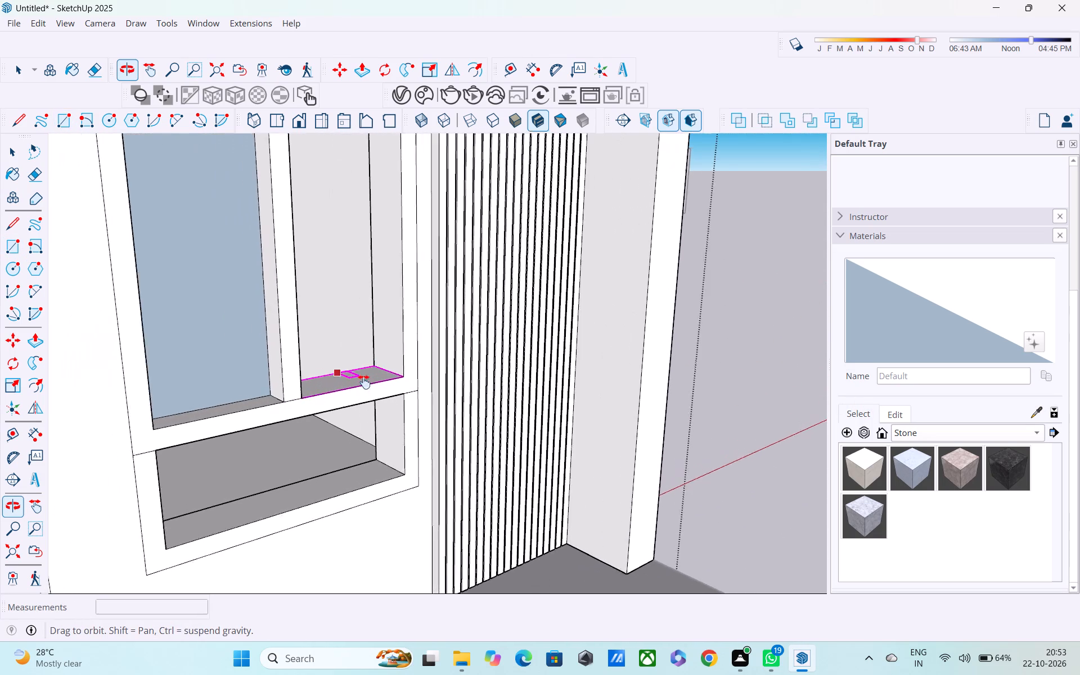
middle_click_drag(364, 382, 240, 460, "shift")
middle_click_drag(307, 397, 201, 323)
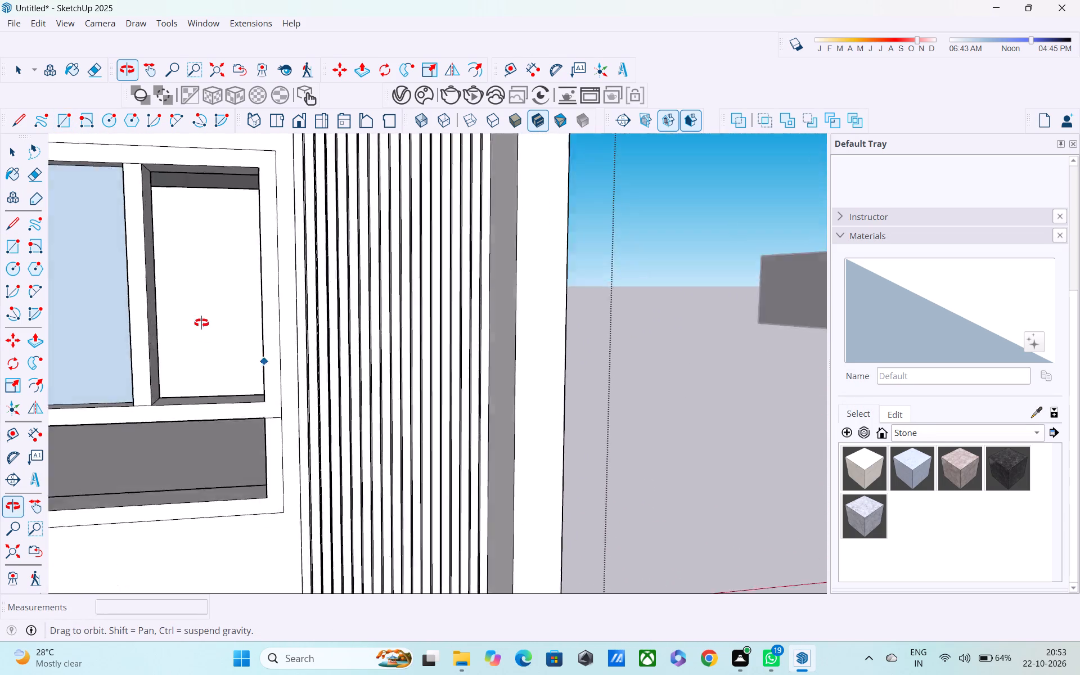
middle_click_drag(201, 323, 178, 263)
left_click(166, 154)
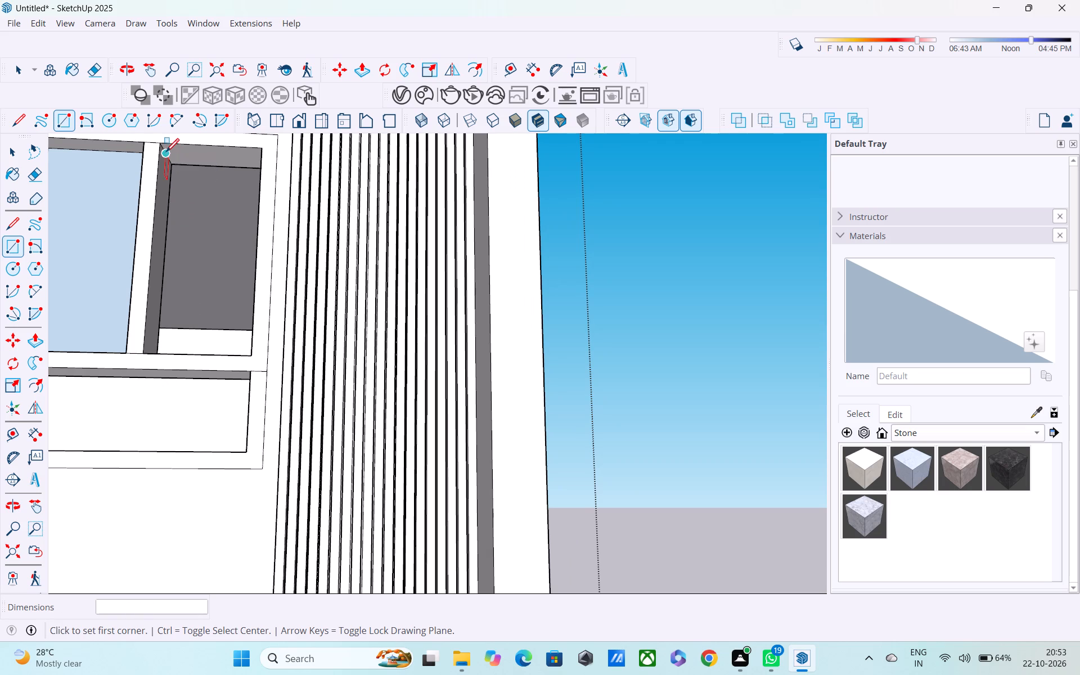
middle_click_drag(250, 285, 282, 286)
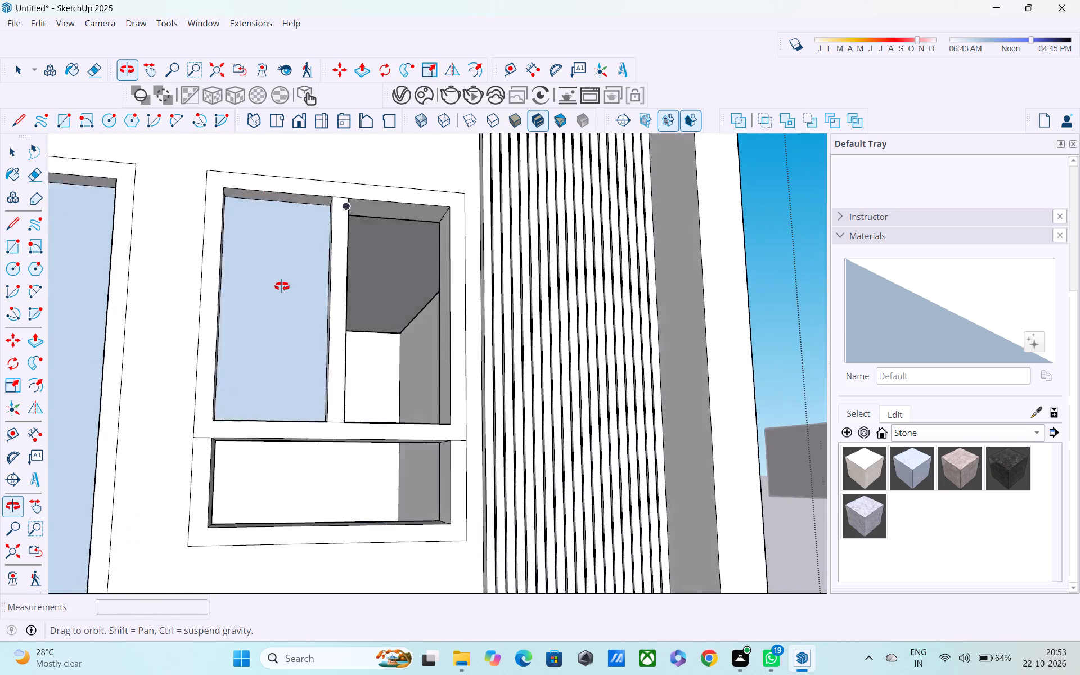
middle_click_drag(282, 286, 281, 282)
scroll(348, 275, "down", 2)
middle_click_drag(349, 274, 330, 352, "shift")
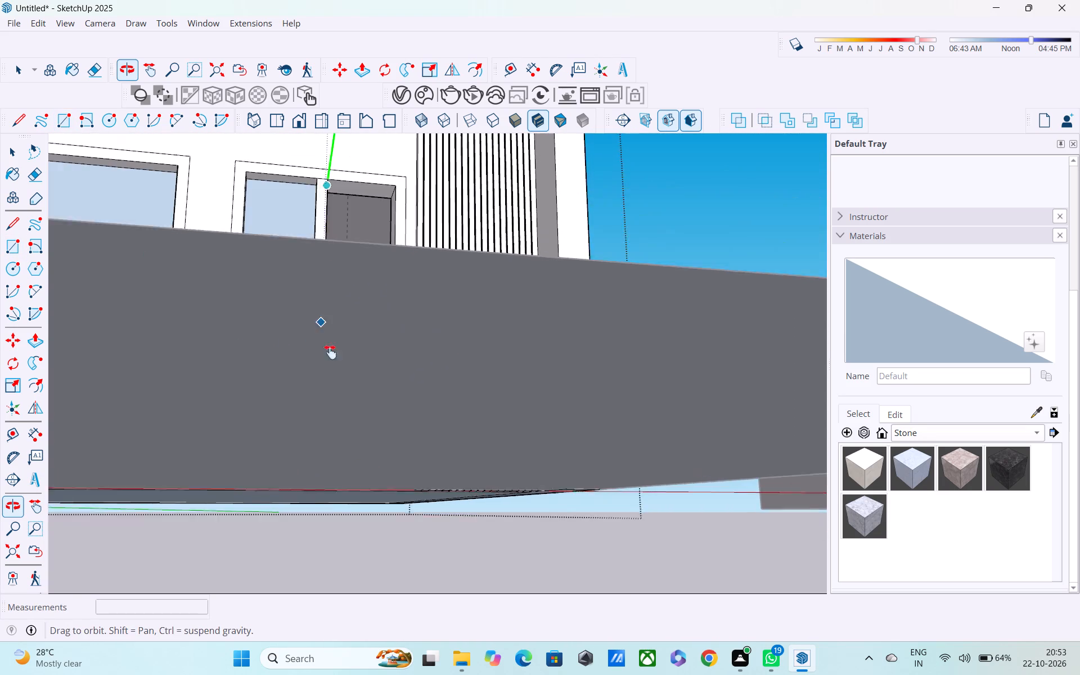
middle_click_drag(330, 352, 487, 636, "shift")
middle_click_drag(415, 322, 461, 381)
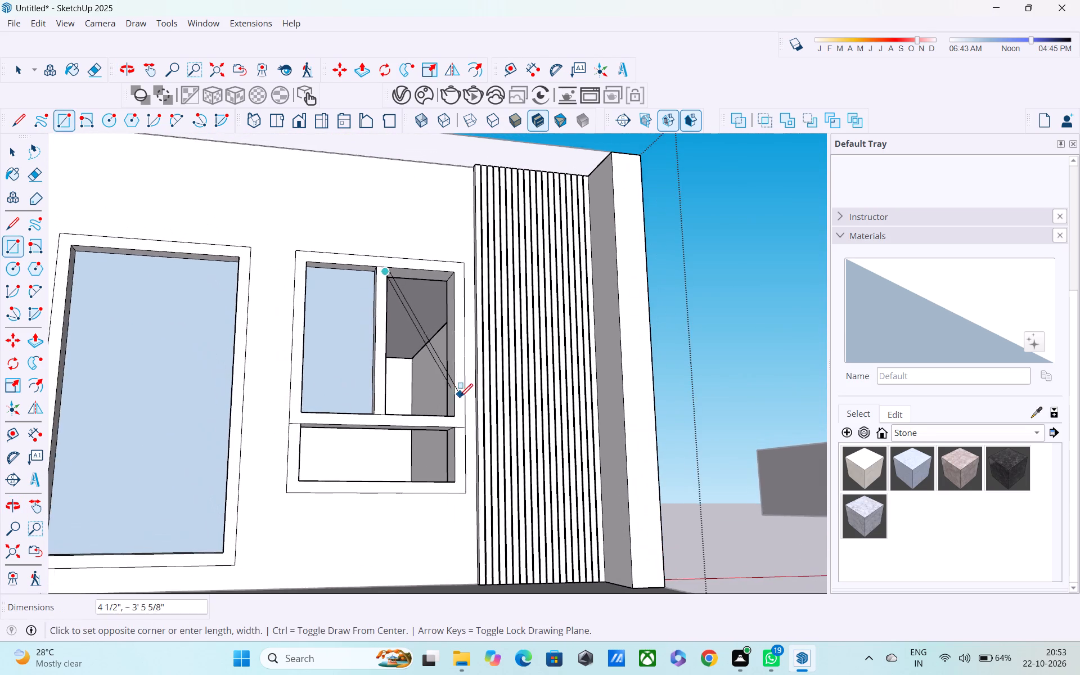
scroll(460, 399, "up", 11)
middle_click_drag(443, 424, 575, 497)
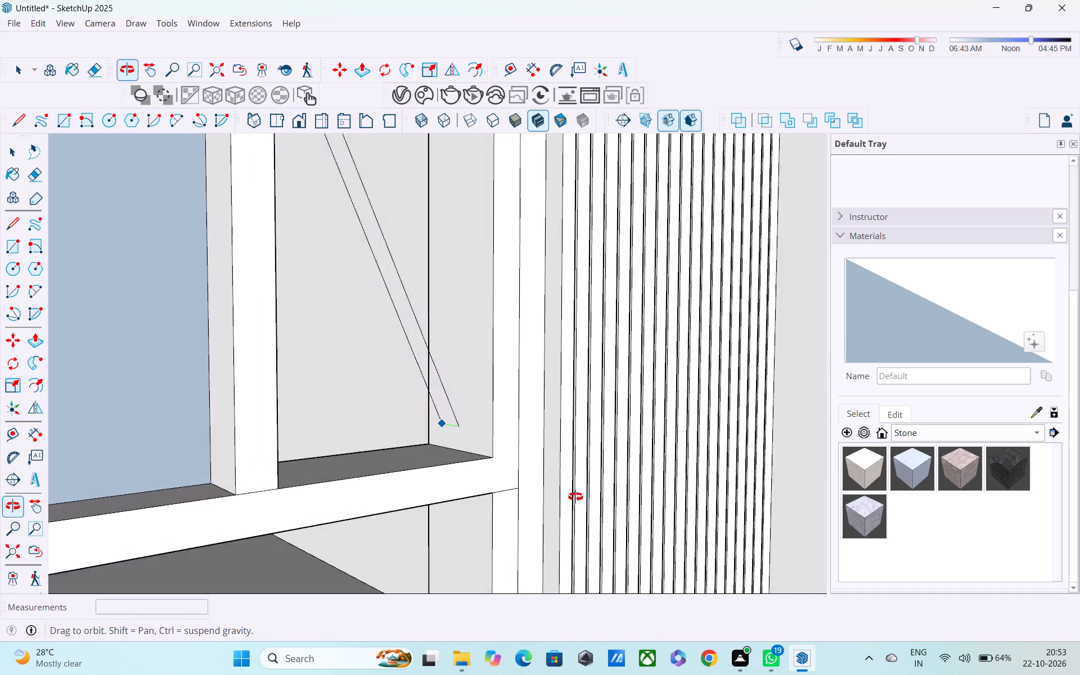
middle_click_drag(575, 497, 576, 498)
scroll(476, 473, "up", 4)
left_click(447, 439)
Examine the whole building and its front windows and tall openings from several angles.
scroll(447, 439, "down", 5)
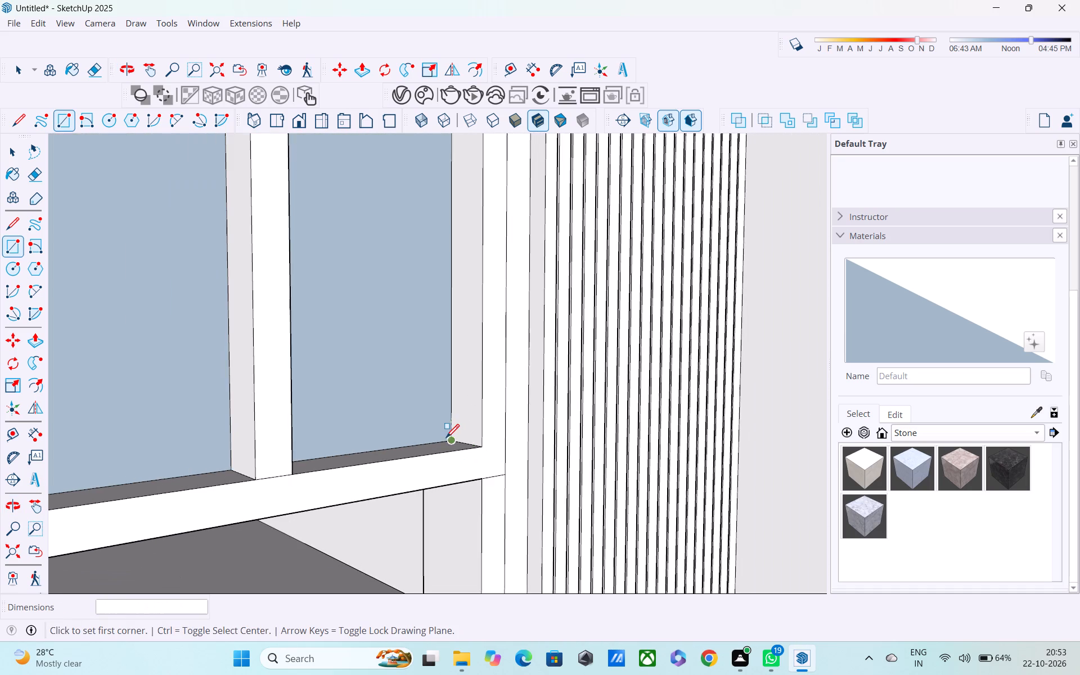
middle_click_drag(444, 449, 470, 219)
scroll(471, 218, "down", 4)
middle_click_drag(419, 317, 361, 336)
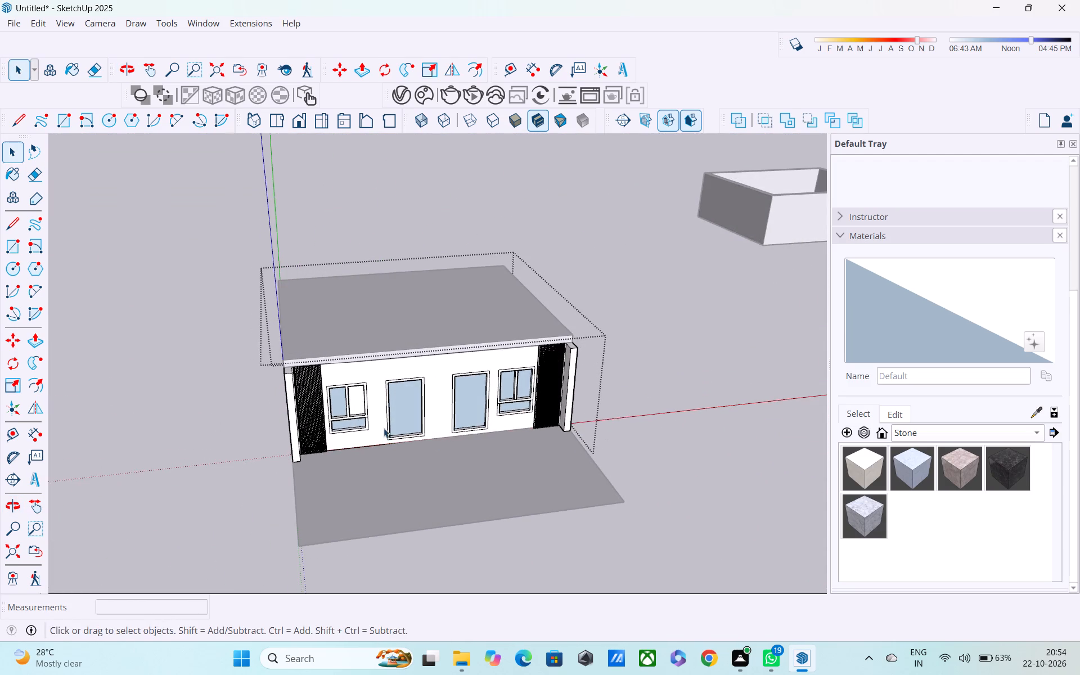
scroll(378, 421, "down", 1)
middle_click_drag(372, 420, 446, 419)
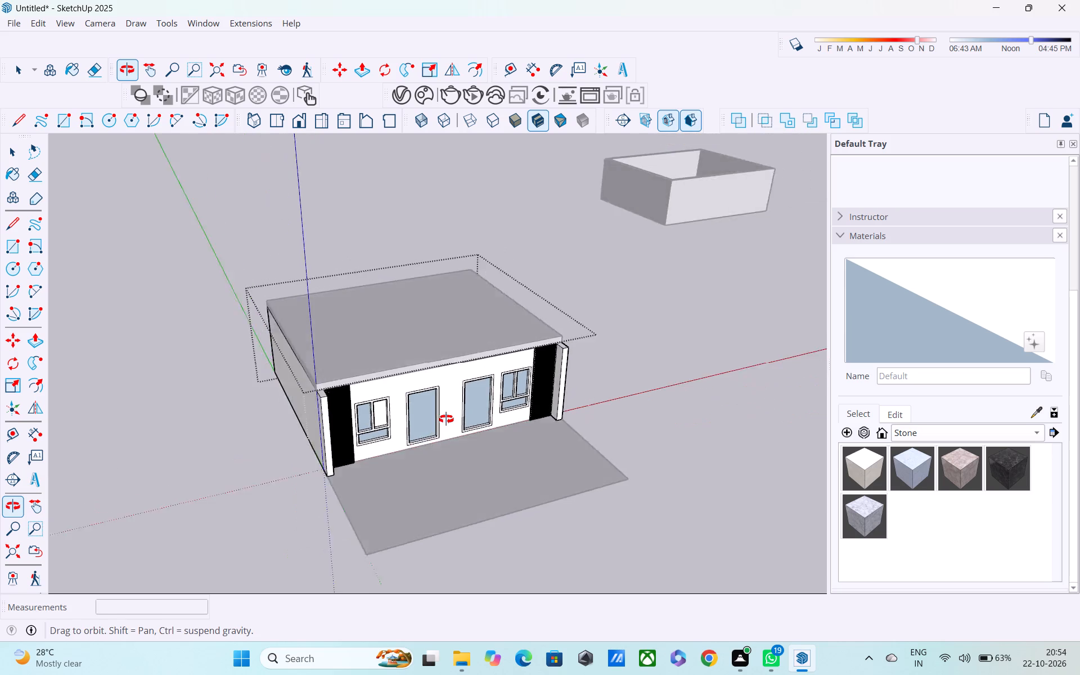
middle_click_drag(446, 419, 451, 404)
scroll(451, 400, "up", 3)
middle_click_drag(445, 399, 360, 344)
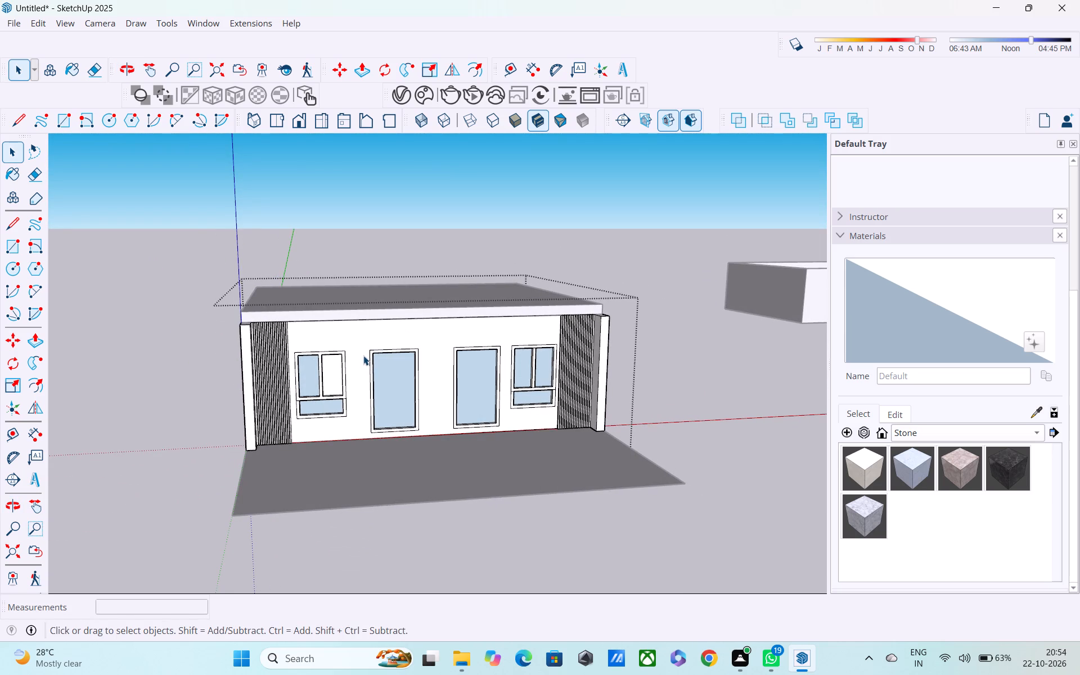
middle_click_drag(390, 388, 417, 395)
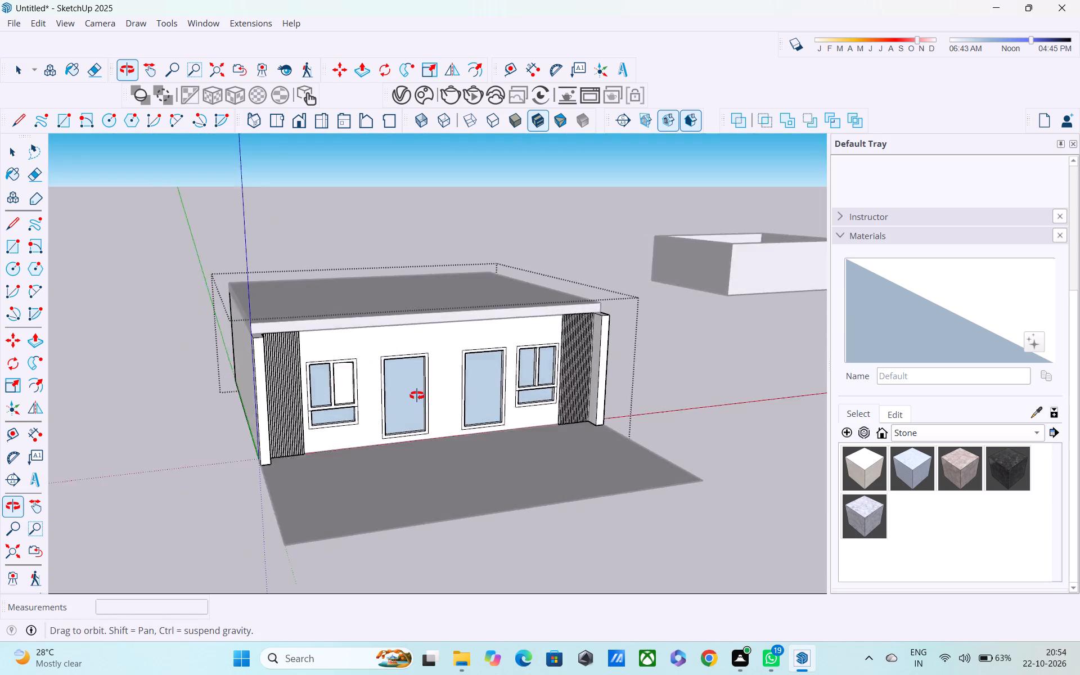
middle_click_drag(417, 395, 397, 386)
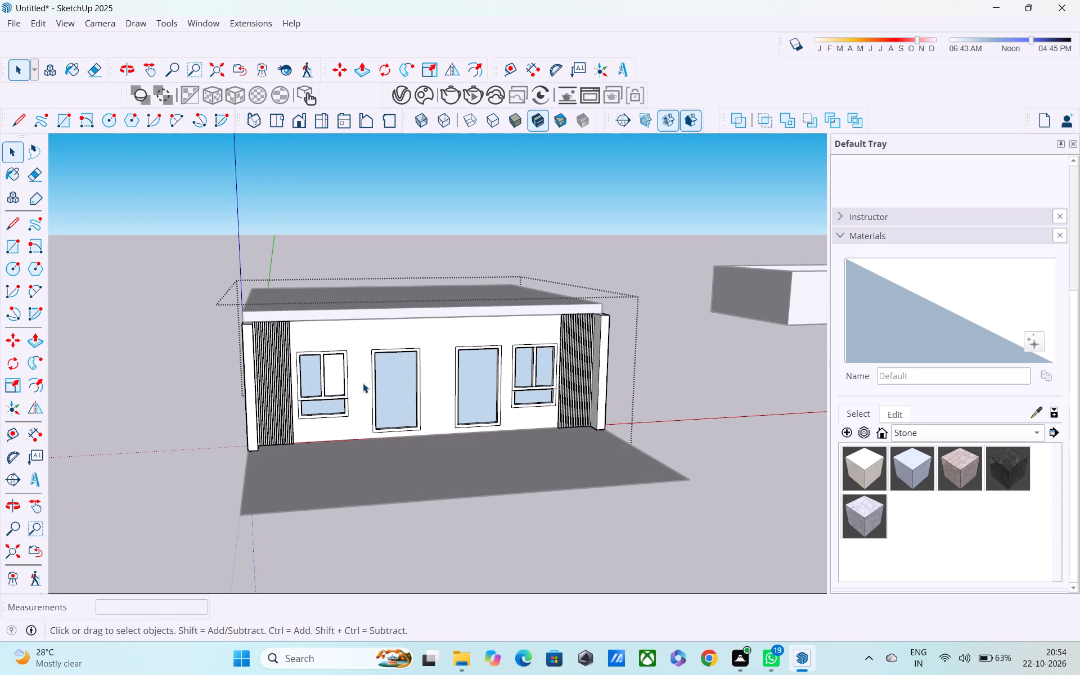
Paint the two upper panes and the lower pane of the front window nearest the origin with the glass material Glass_Basic_01.
left_click(926, 430)
left_click(911, 336)
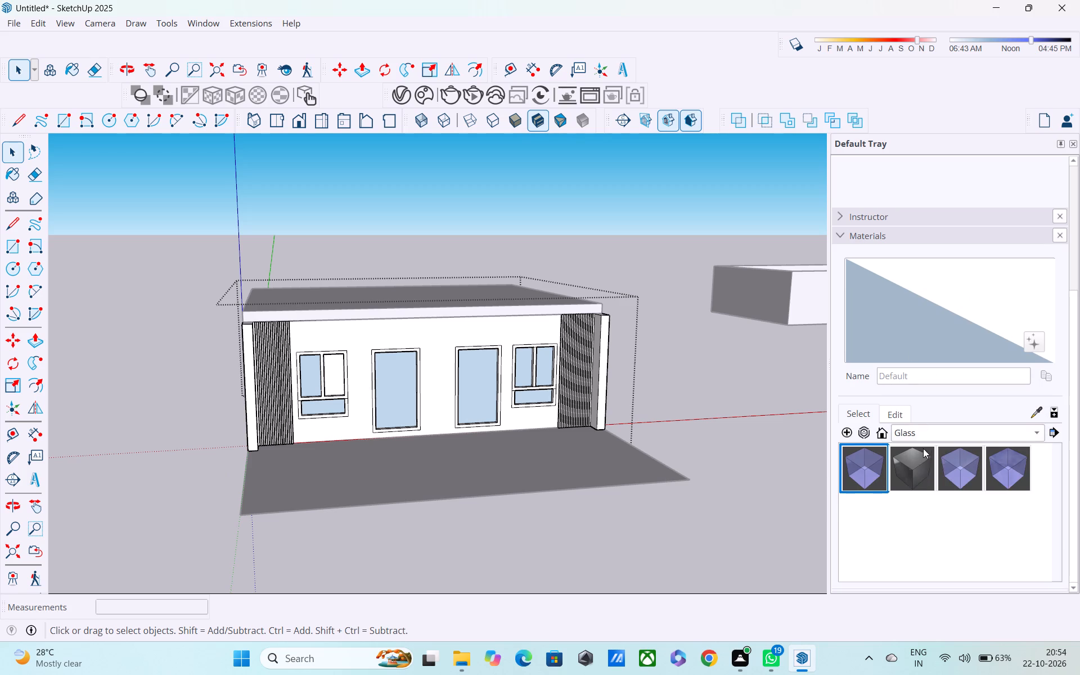
left_click(869, 469)
scroll(321, 352, "up", 3)
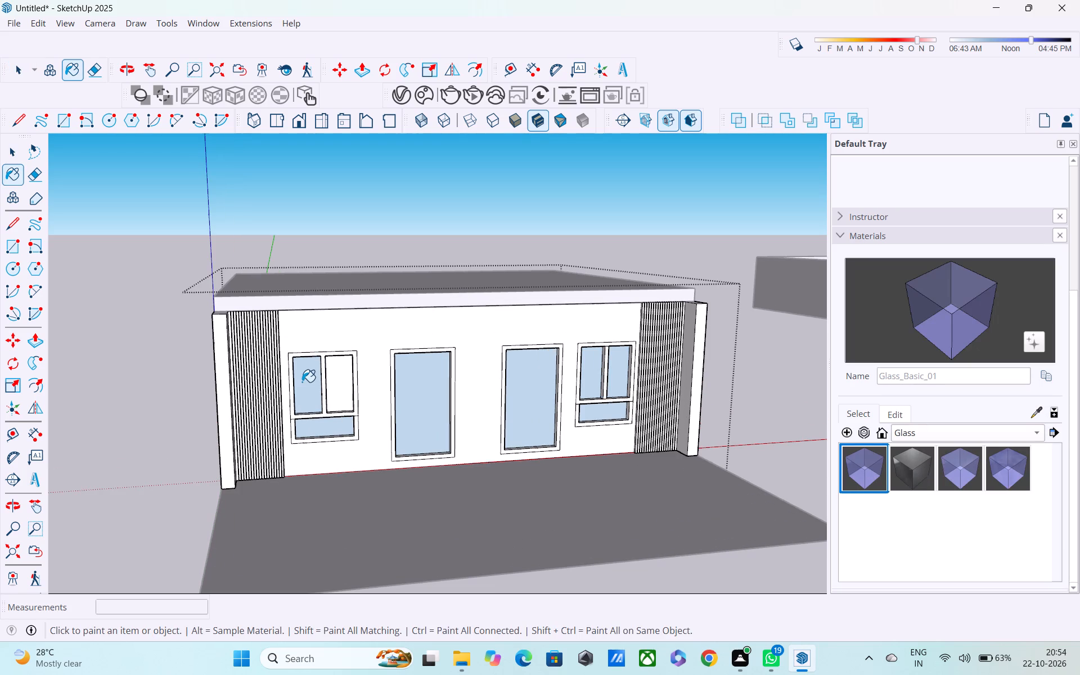
left_click(302, 382)
left_click(334, 388)
left_click(335, 430)
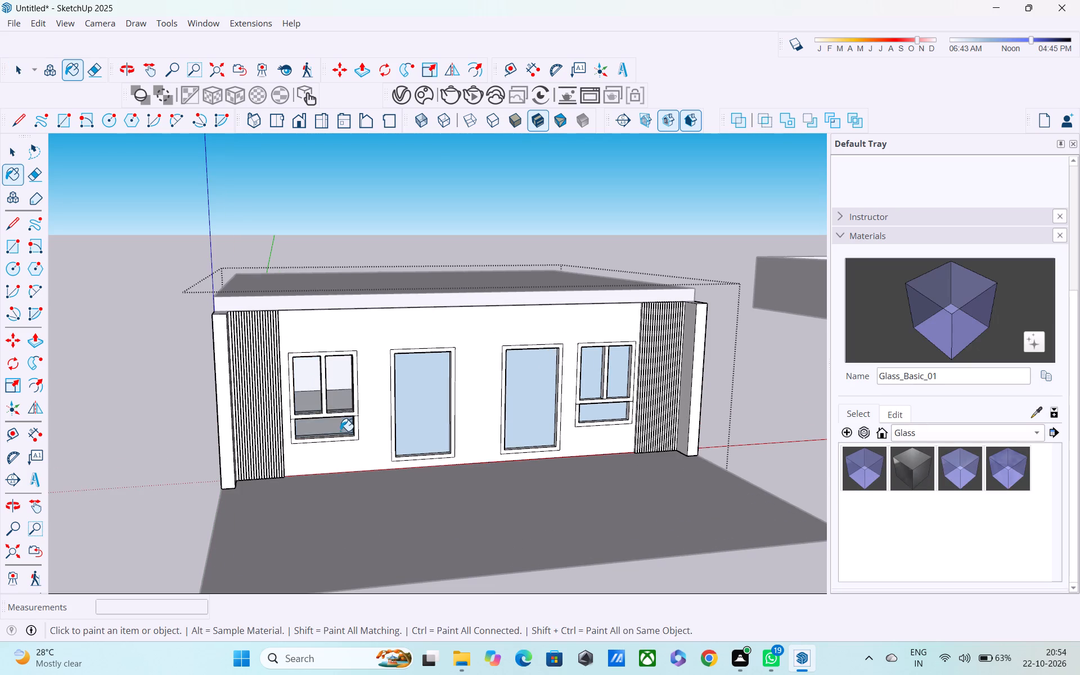
Paint the two upper panes and the lower pane of the front window farthest from the origin with Glass_Basic_01.
middle_click_drag(340, 431, 278, 388)
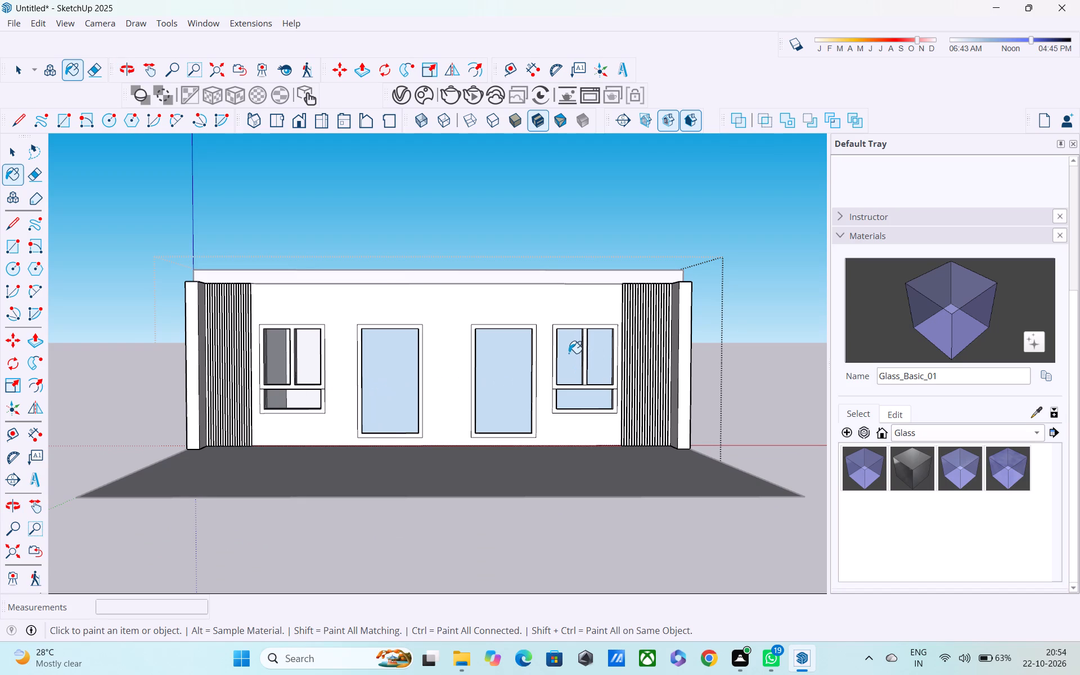
left_click(569, 353)
left_click(596, 360)
left_click(586, 399)
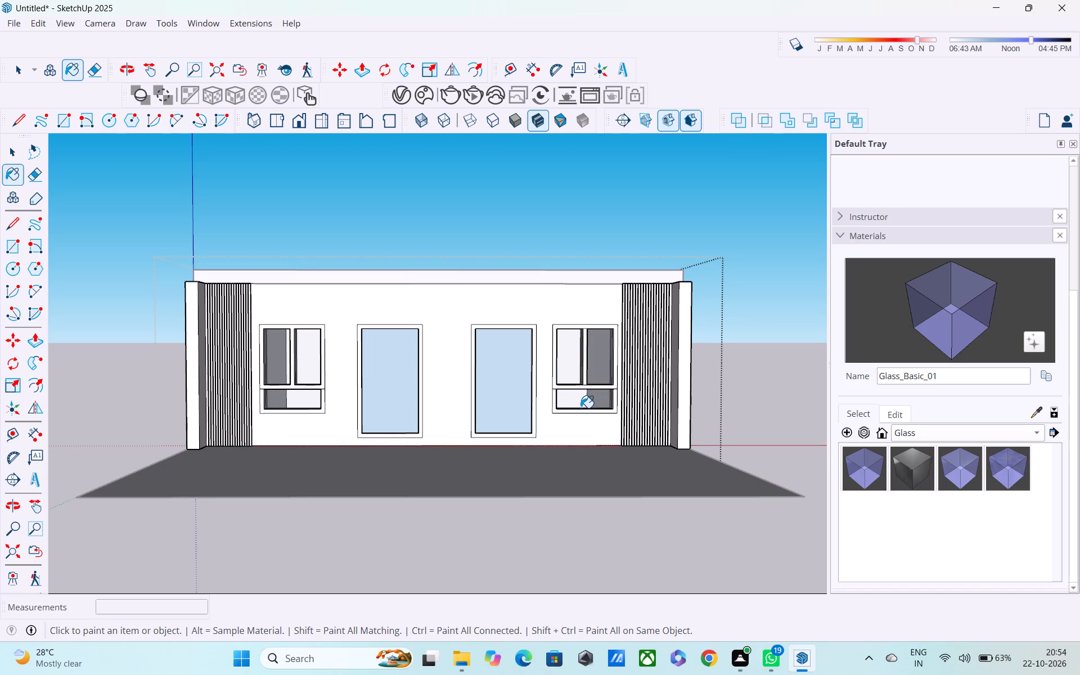
Paint the filled faces of both tall framed openings with the wood material Wood_Veneer_15_1K.
middle_click_drag(579, 408, 516, 409)
left_click(908, 432)
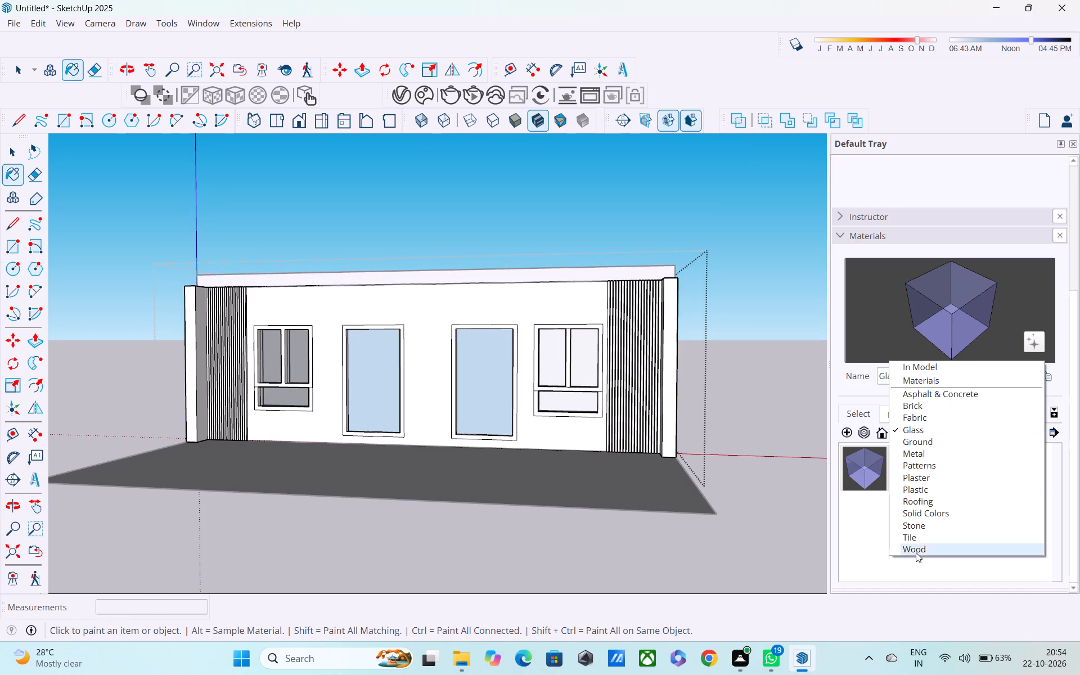
left_click(916, 552)
left_click(911, 512)
left_click(487, 374)
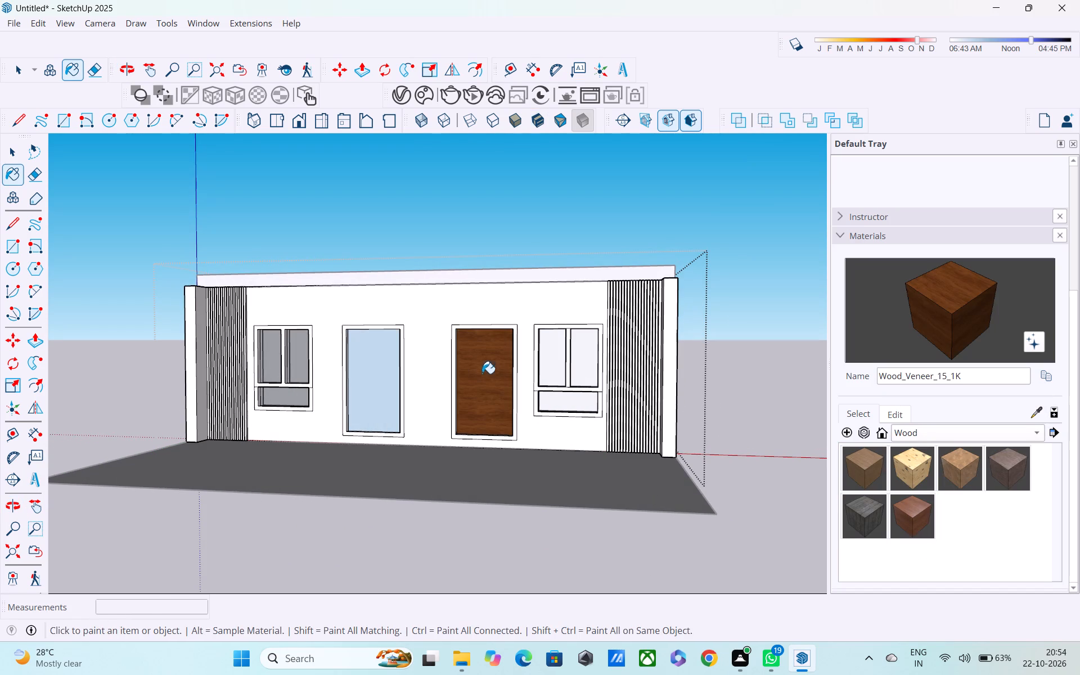
left_click(375, 368)
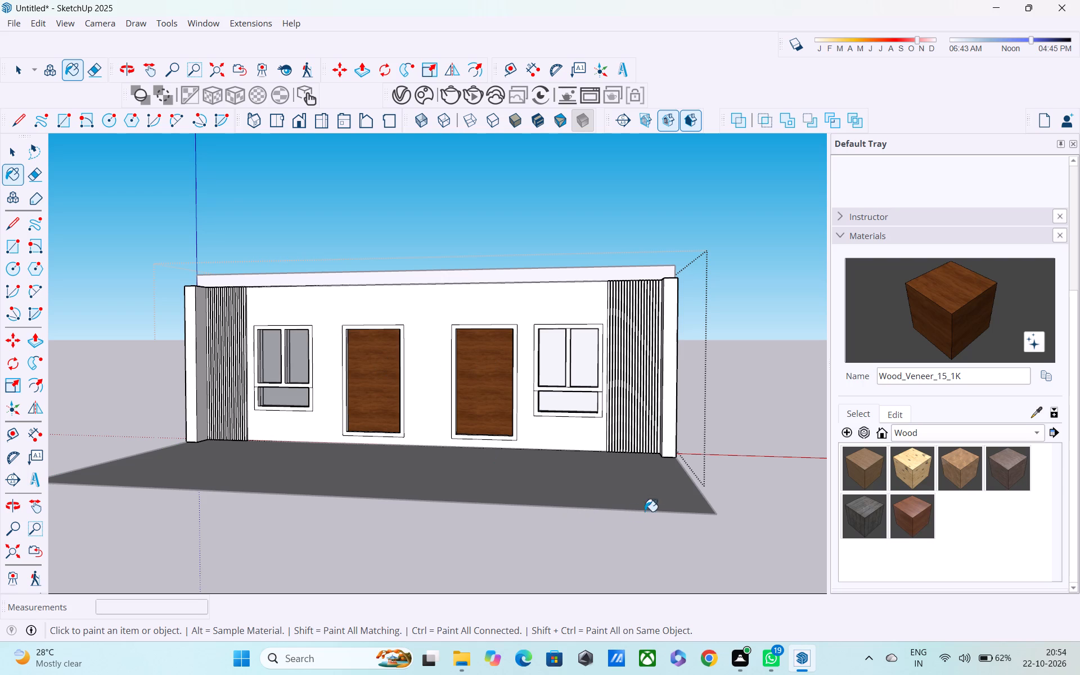
Paint the front faces of both tall openings' frames with the wood material Plywood_01_1K.
scroll(467, 406, "up", 2)
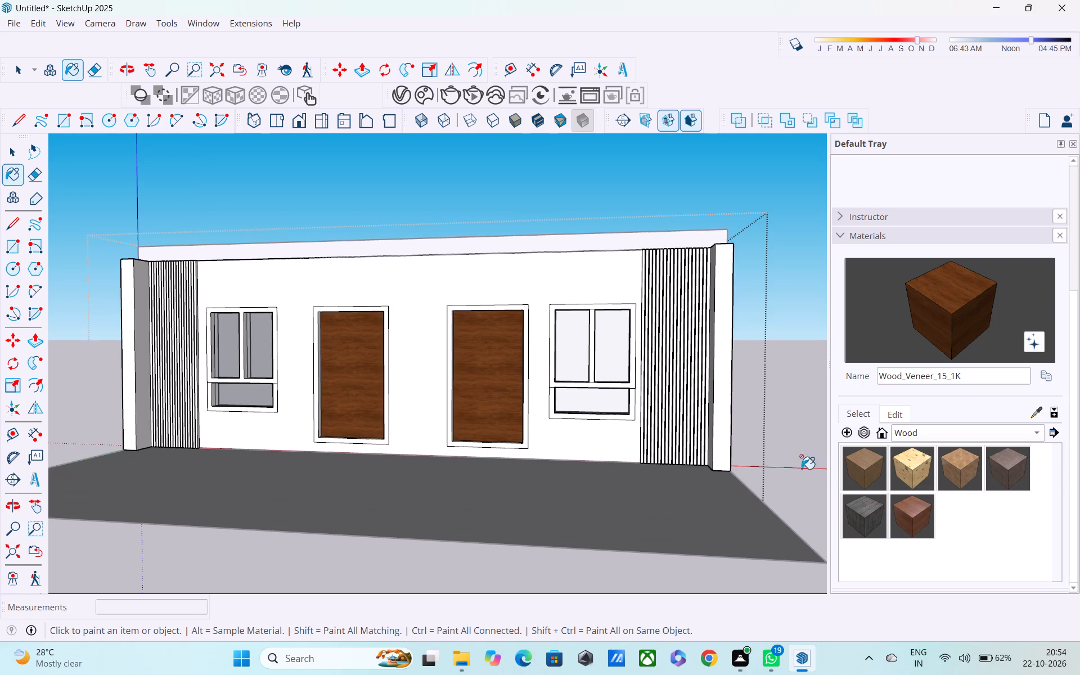
left_click(861, 463)
scroll(523, 271, "up", 3)
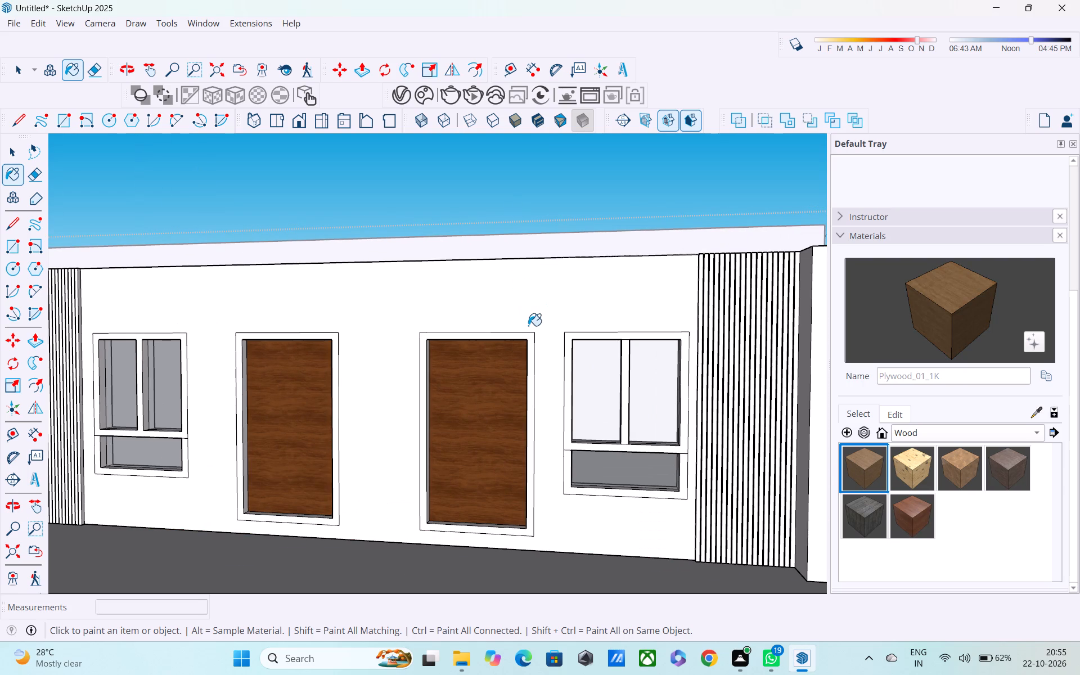
scroll(530, 329, "up", 2)
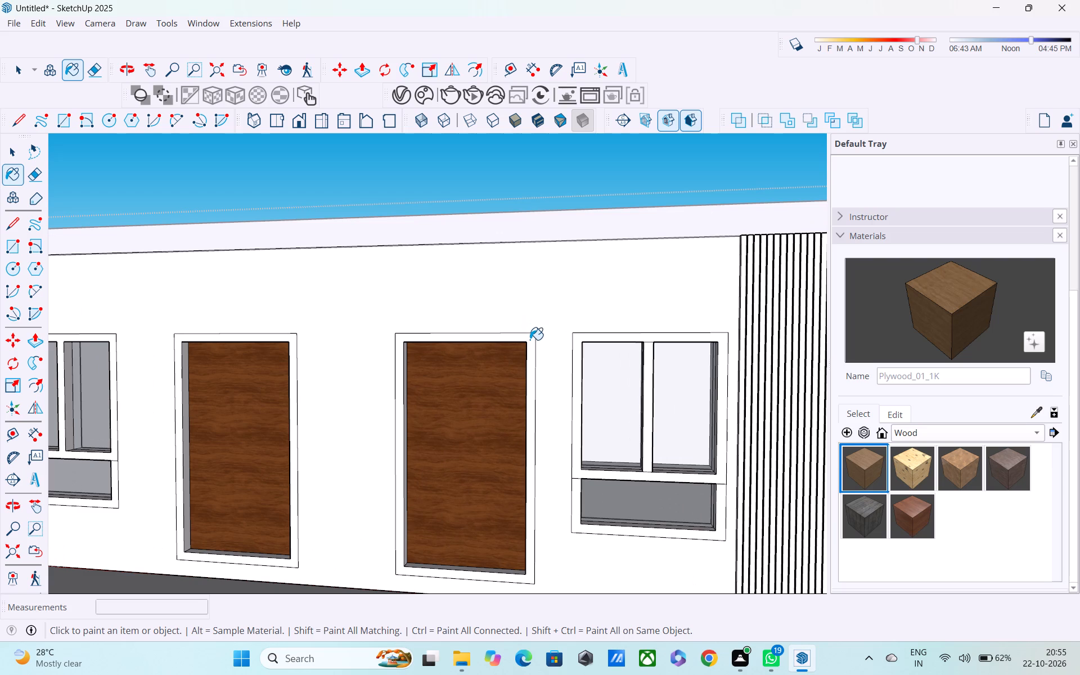
left_click(530, 340)
left_click(279, 338)
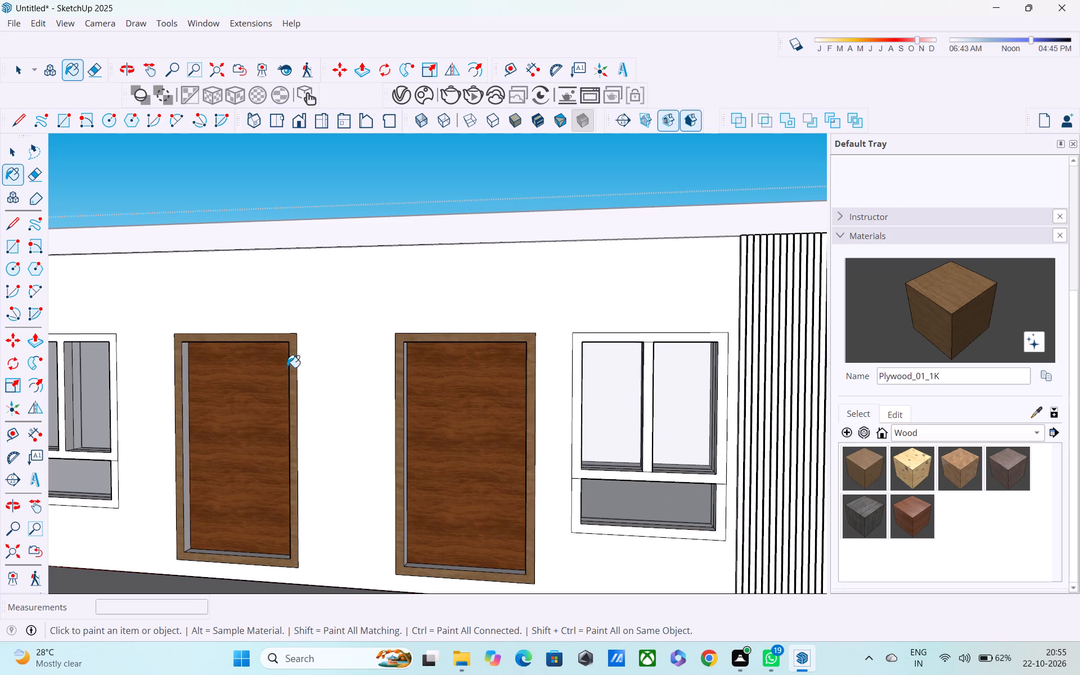
Paint both inner side faces of the frame on the tall opening nearest the origin with Plywood_01_1K.
middle_click_drag(181, 385, 143, 380)
scroll(132, 369, "up", 3)
left_click(115, 354)
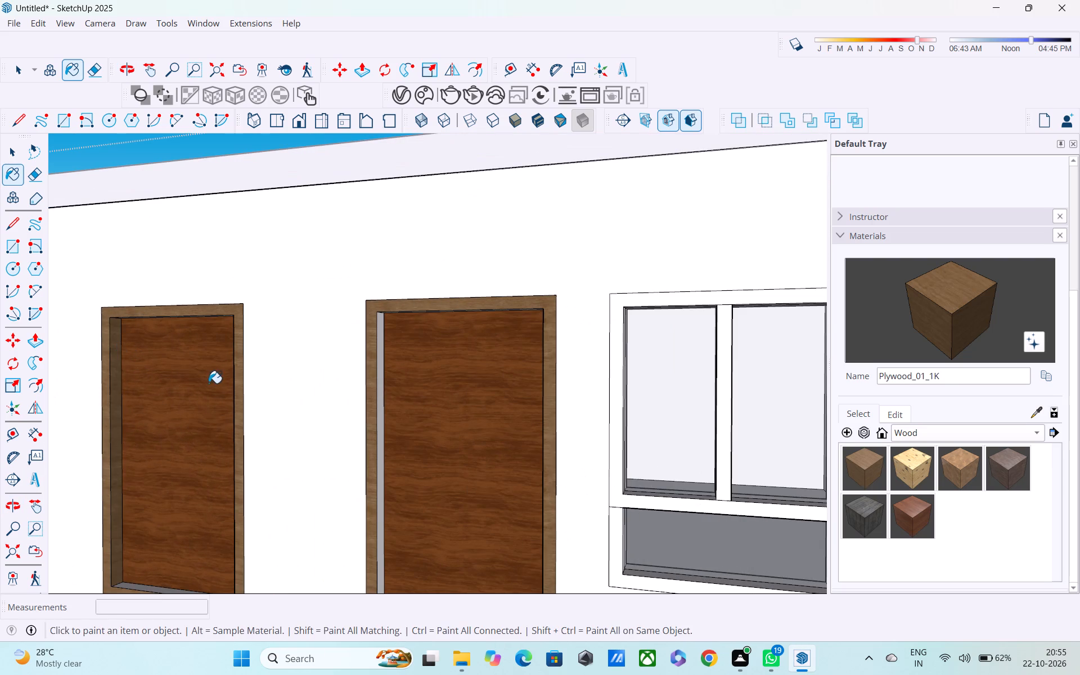
middle_click_drag(211, 384, 524, 377)
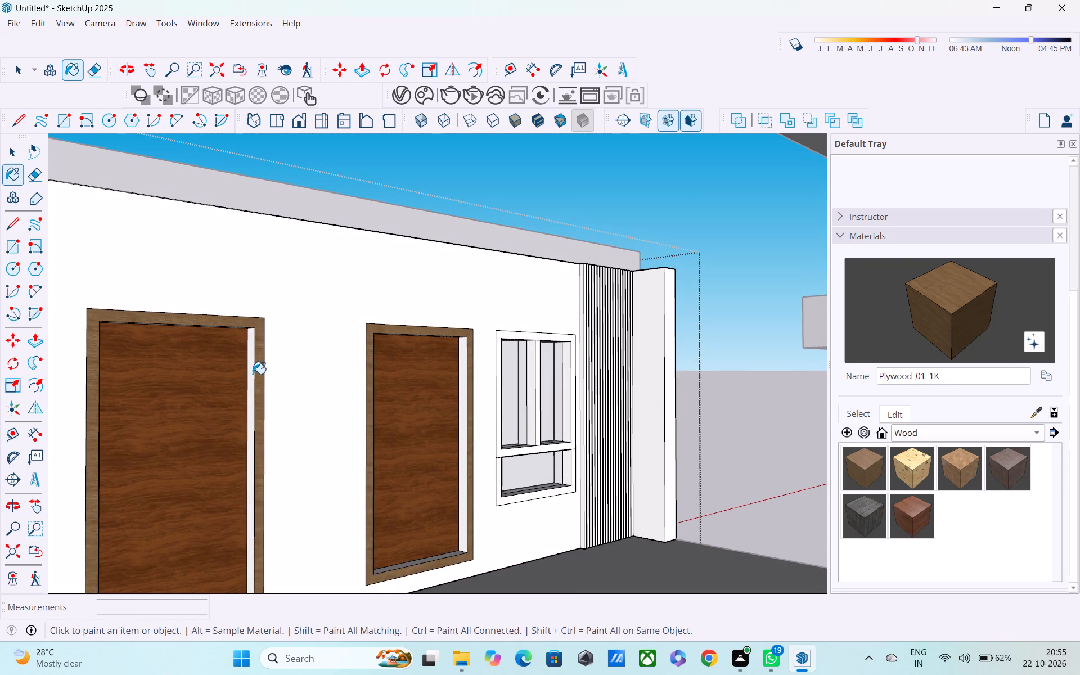
left_click(254, 375)
left_click(253, 364)
Paint the inner bottom faces of both tall openings' frames and the farther opening's inner side face away from the origin with Plywood_01_1K.
middle_click_drag(255, 369, 297, 271)
middle_click_drag(277, 357, 273, 395)
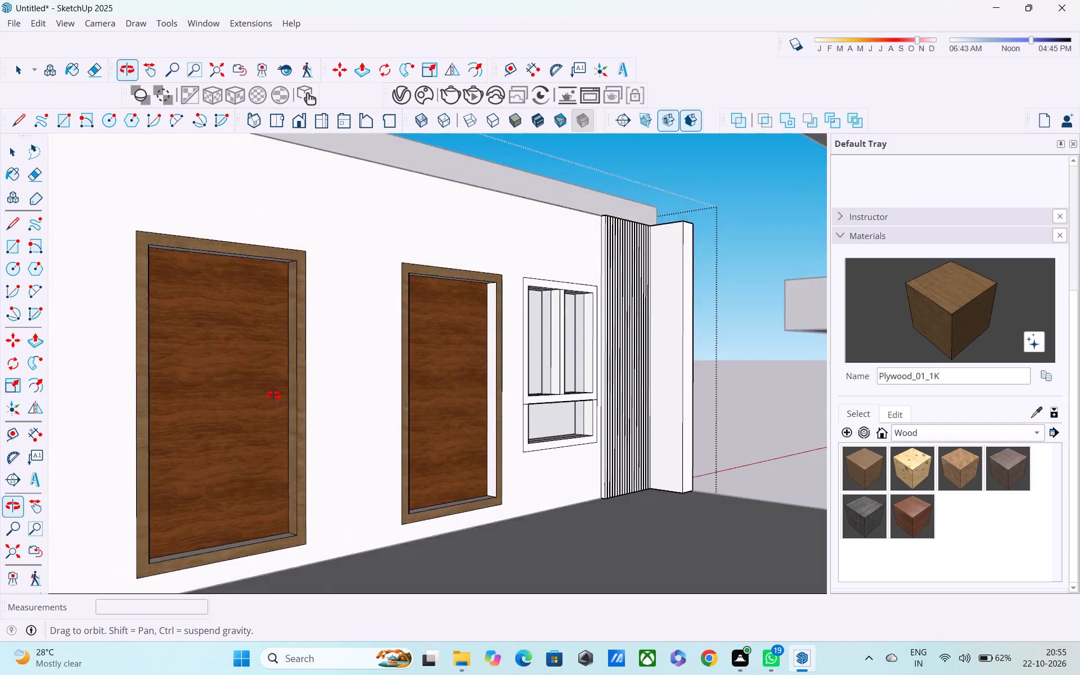
middle_click_drag(273, 395, 286, 285)
middle_click_drag(292, 335, 290, 264)
scroll(294, 287, "down", 3)
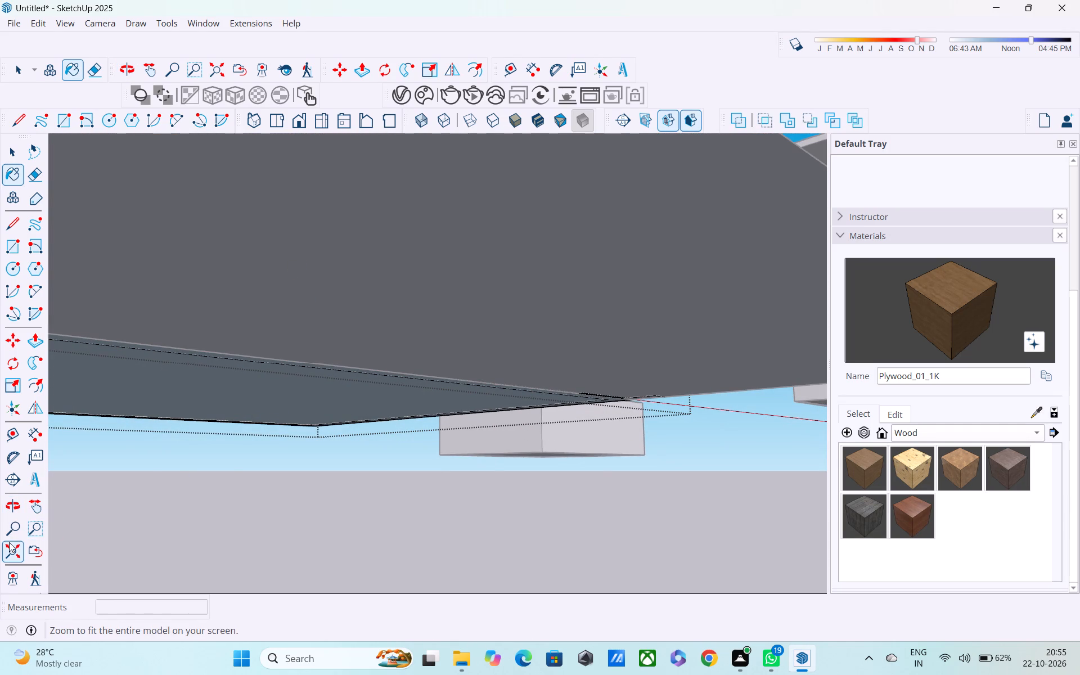
left_click(9, 542)
middle_click_drag(308, 452, 235, 507)
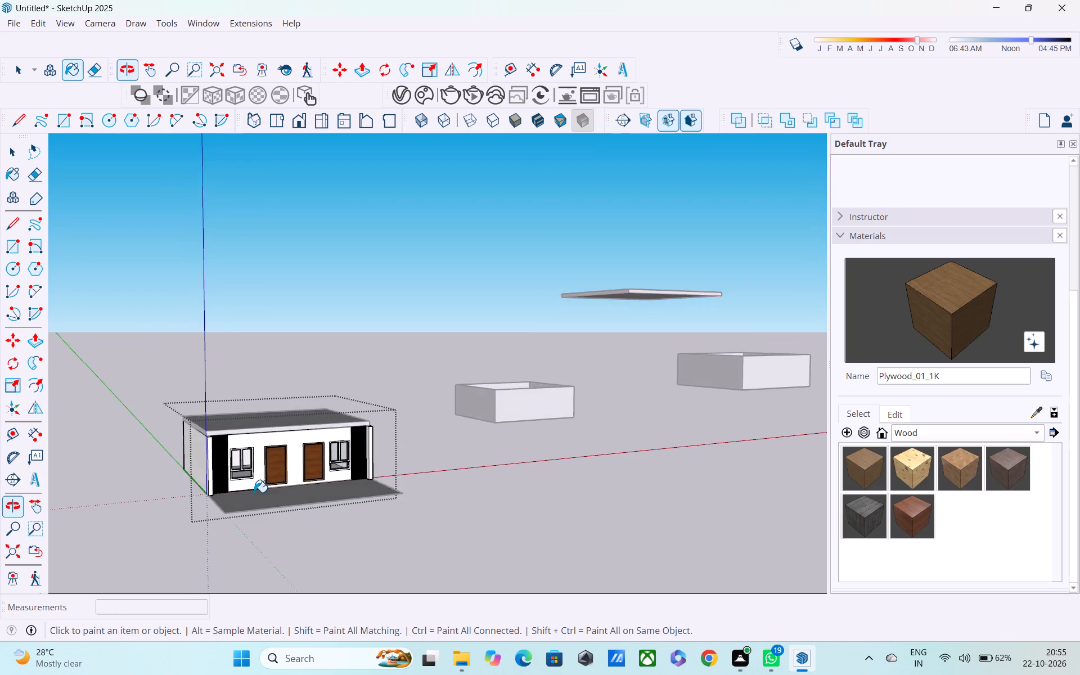
scroll(264, 480, "up", 18)
middle_click_drag(290, 481, 287, 501)
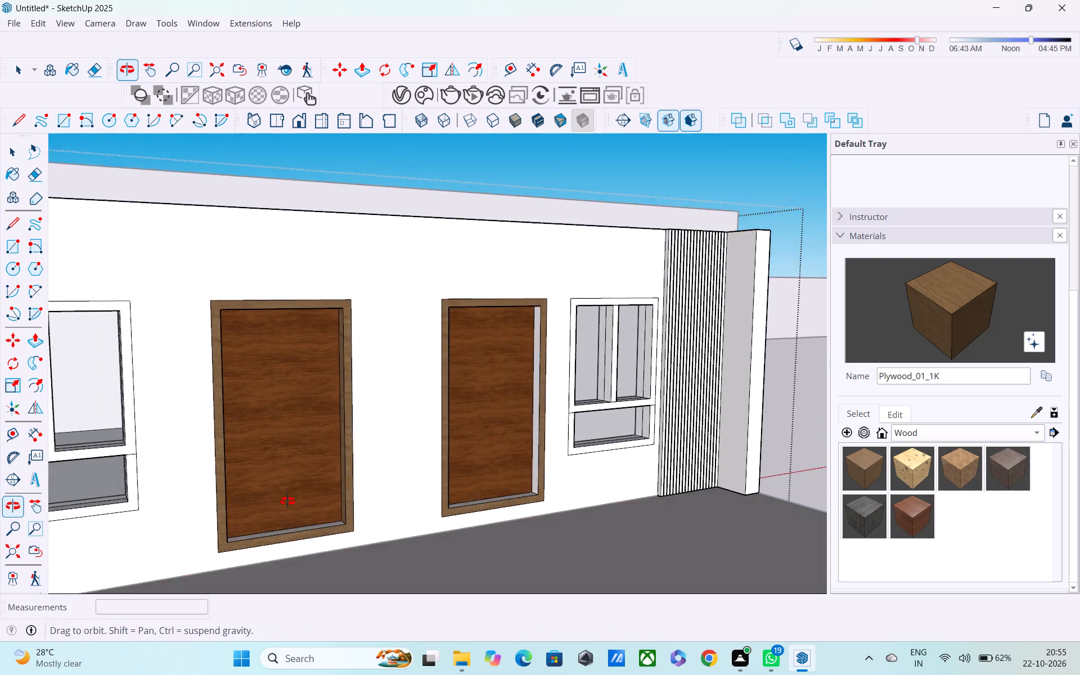
middle_click_drag(287, 501, 298, 364)
middle_click_drag(309, 375, 321, 440)
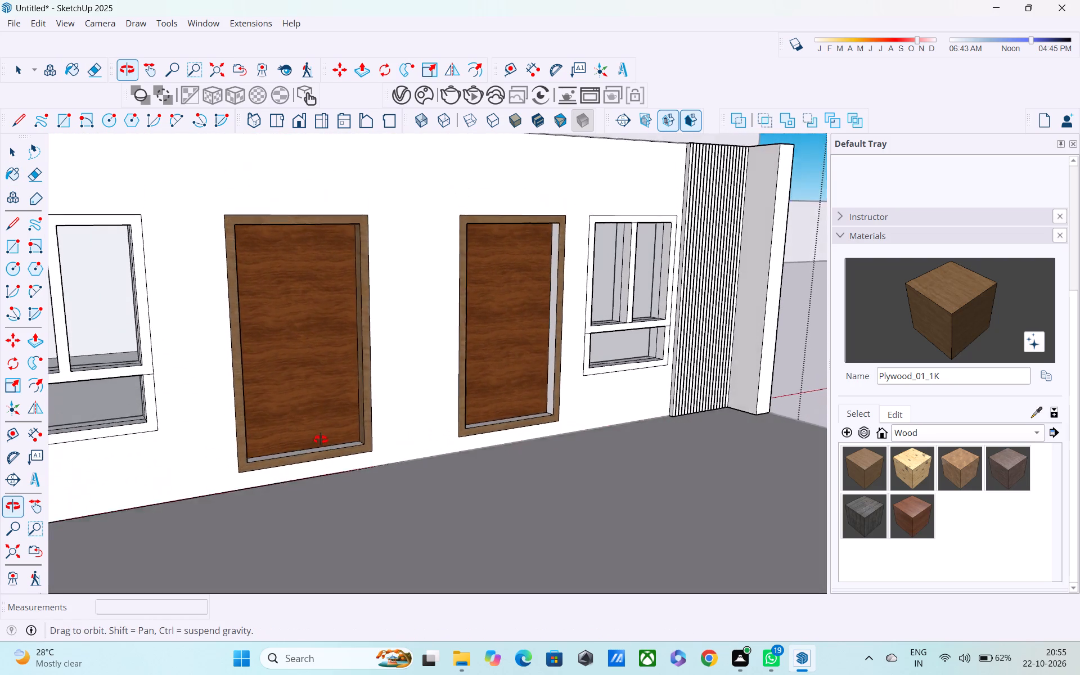
middle_click_drag(321, 440, 325, 483)
scroll(325, 483, "up", 3)
left_click(330, 489)
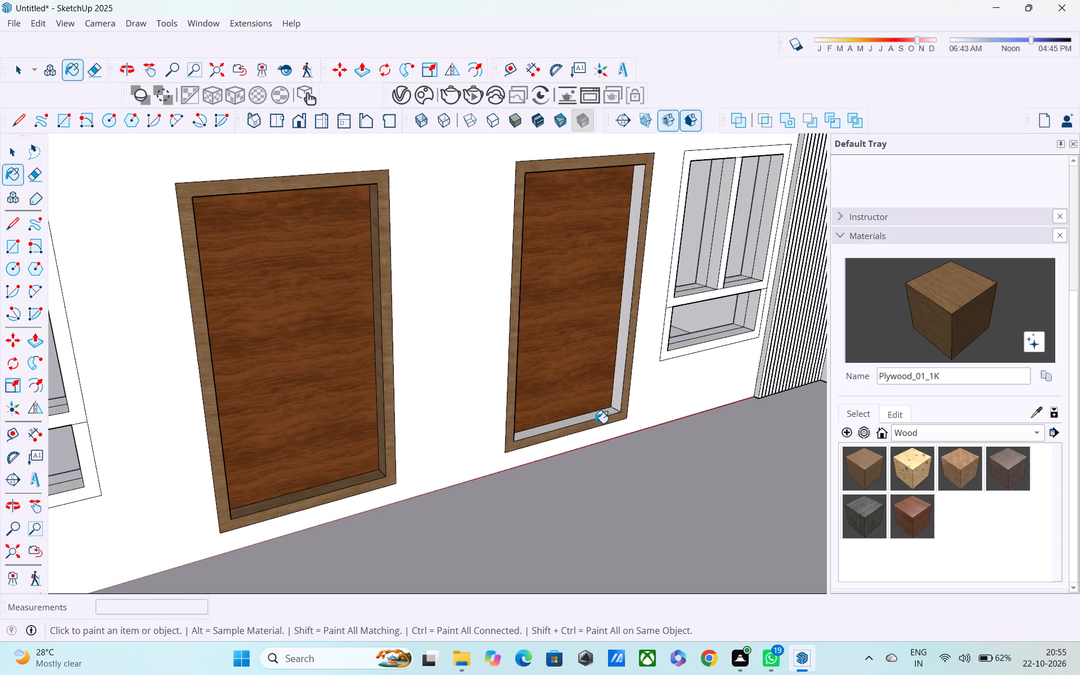
left_click(580, 419)
left_click(626, 317)
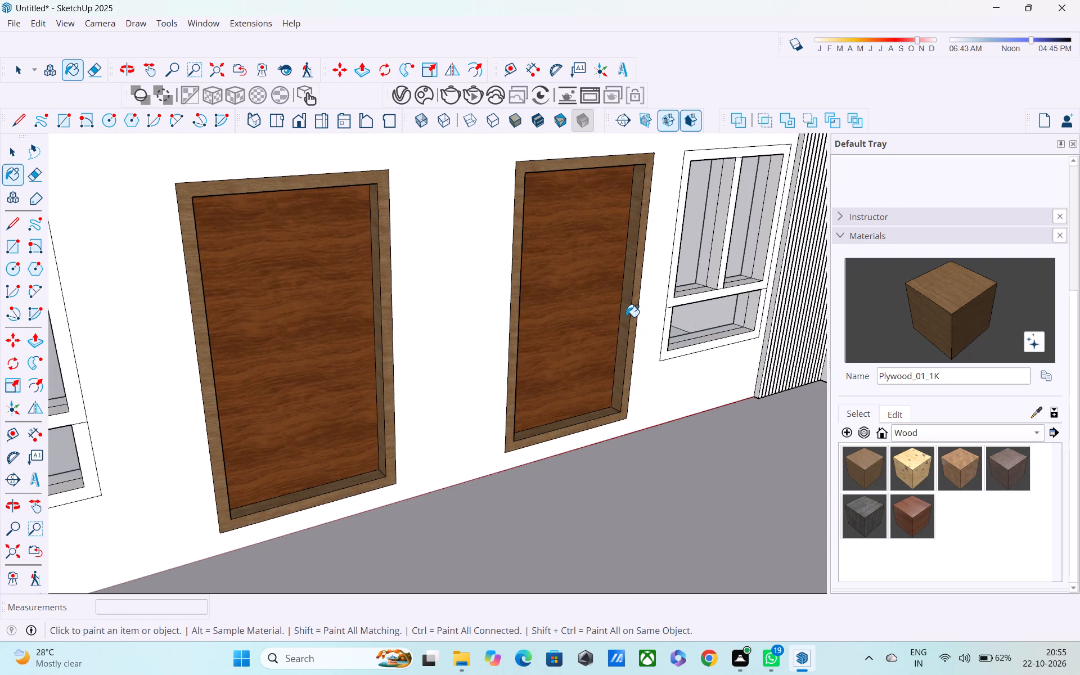
Paint the inner top faces of both tall openings' frames and the farther opening's remaining inner side face with Plywood_01_1K.
middle_click_drag(626, 317, 331, 148)
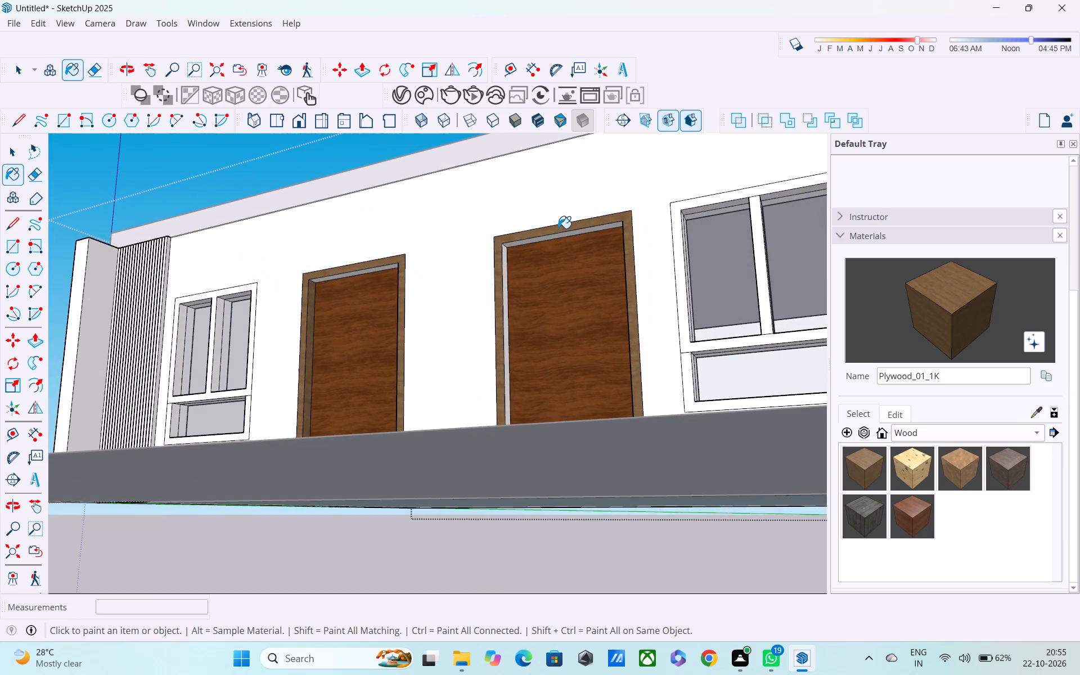
scroll(559, 231, "up", 6)
middle_click_drag(559, 238, 534, 199)
scroll(543, 226, "up", 4)
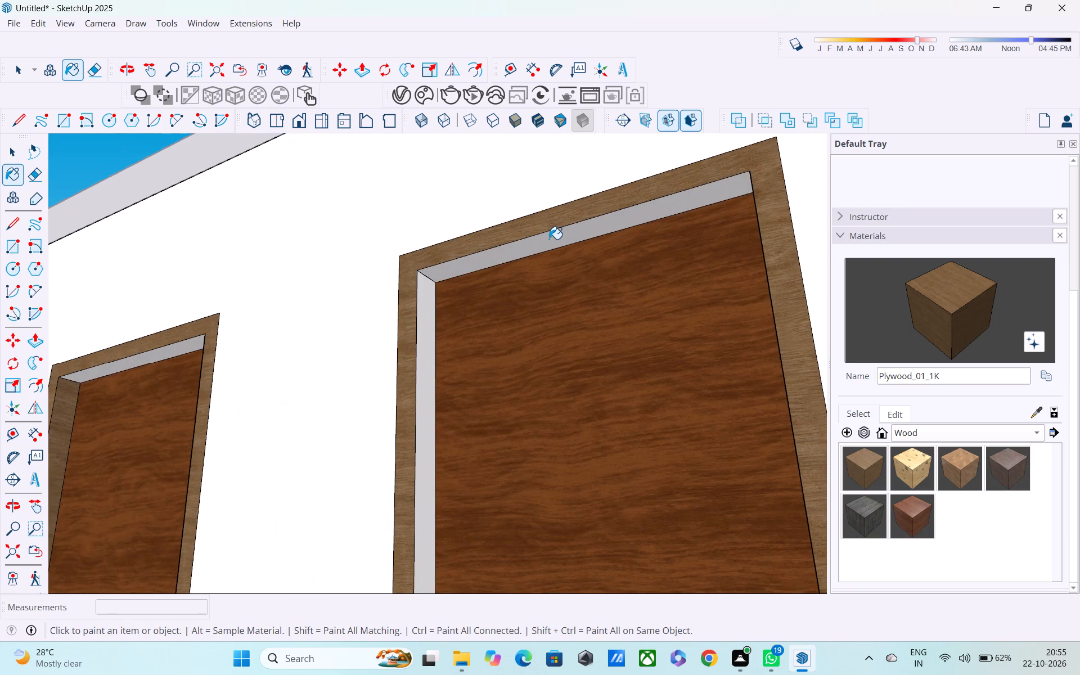
left_click(550, 240)
left_click(431, 302)
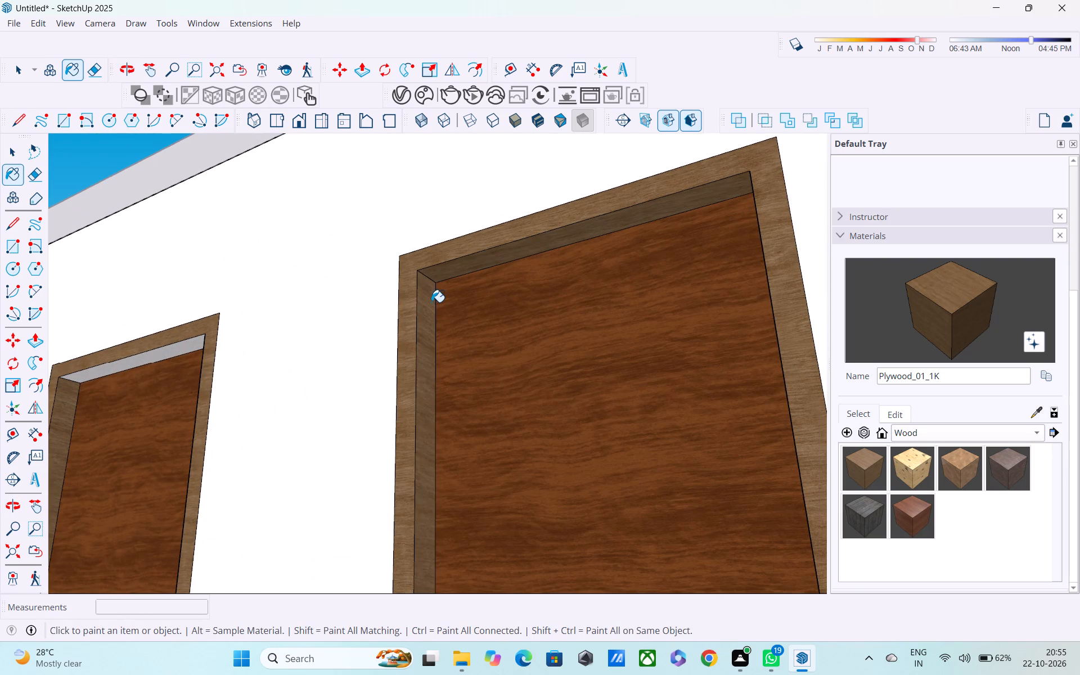
scroll(431, 302, "down", 3)
middle_click_drag(426, 332, 611, 322, "shift")
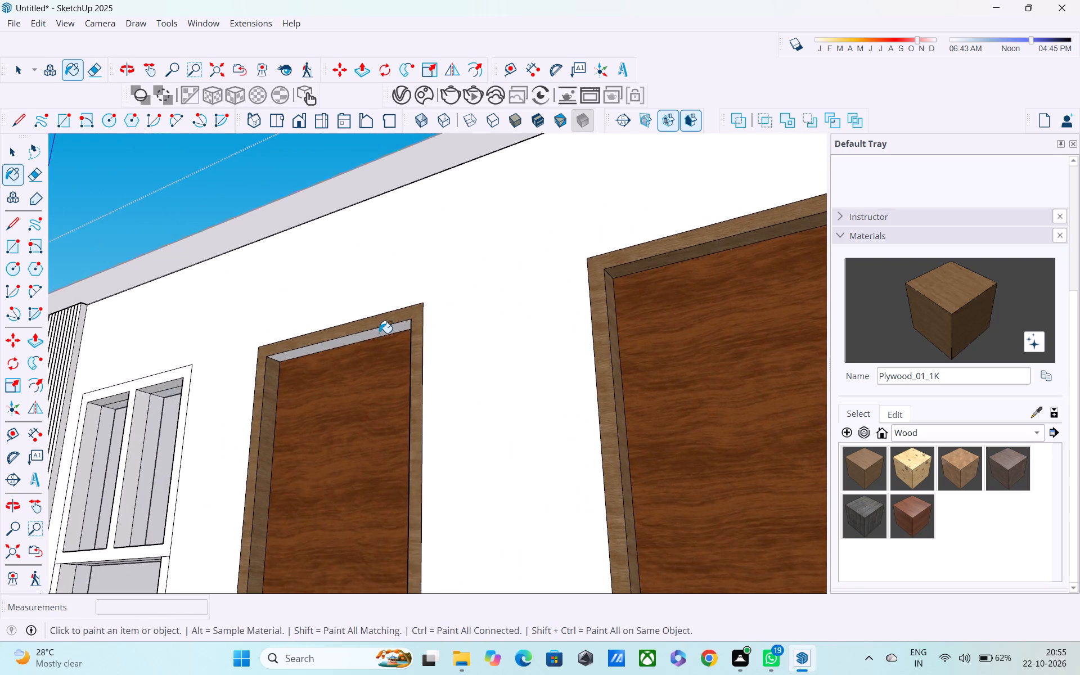
scroll(370, 335, "up", 2)
left_click(370, 335)
Paint the front faces of the upper and lower frames of the window nearest the origin with Wood_Planks_01_1K.
middle_click_drag(401, 353, 742, 364)
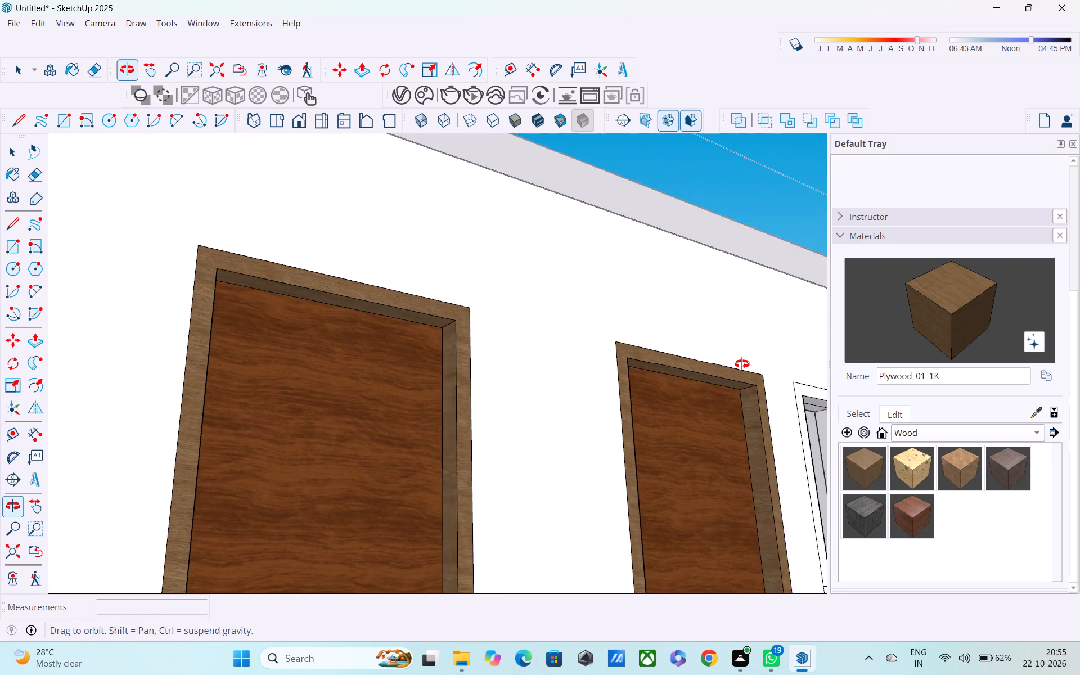
middle_click_drag(742, 364, 520, 358)
scroll(507, 356, "down", 9)
middle_click_drag(497, 376, 494, 344)
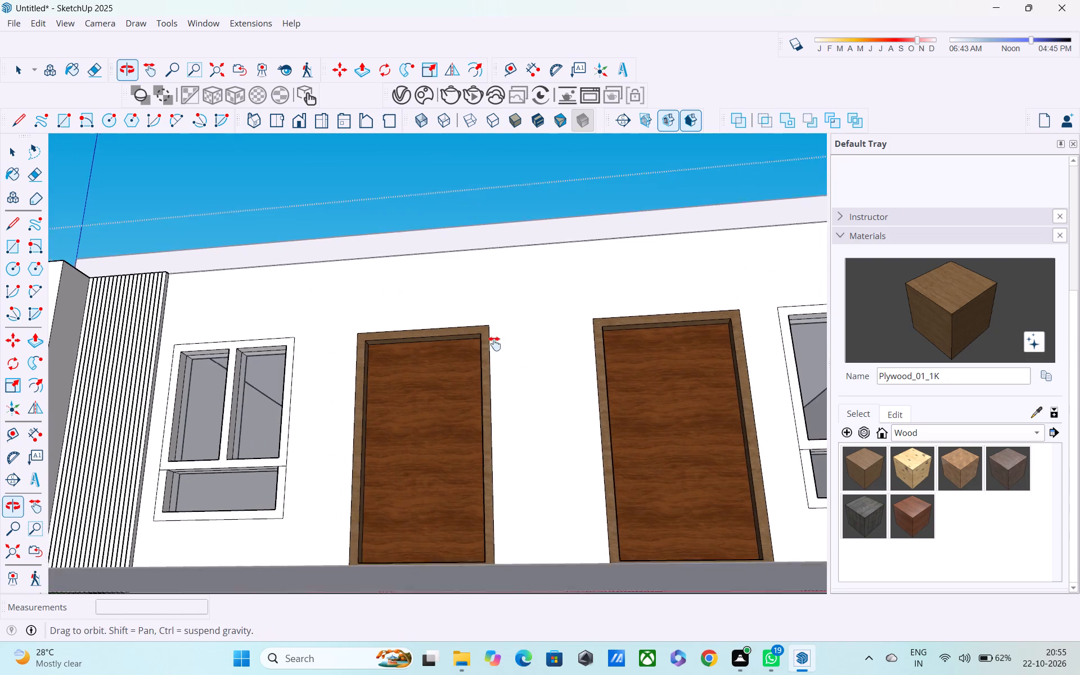
middle_click_drag(494, 344, 489, 289)
middle_click_drag(497, 307, 544, 476, "shift")
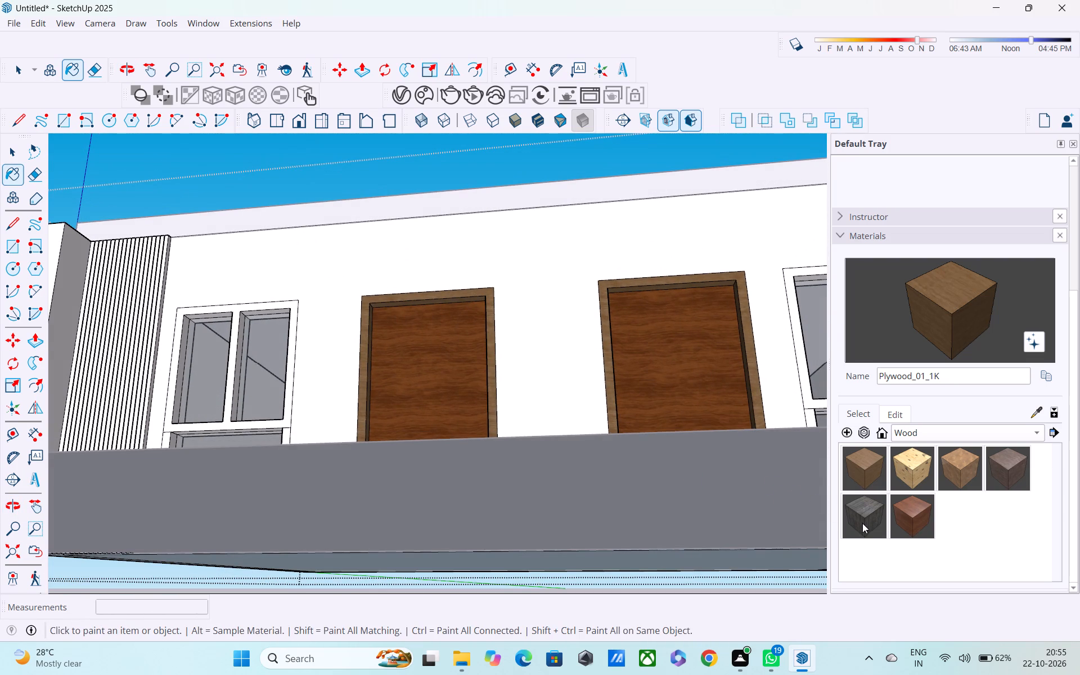
left_click(866, 521)
middle_click_drag(584, 391, 769, 554, "shift")
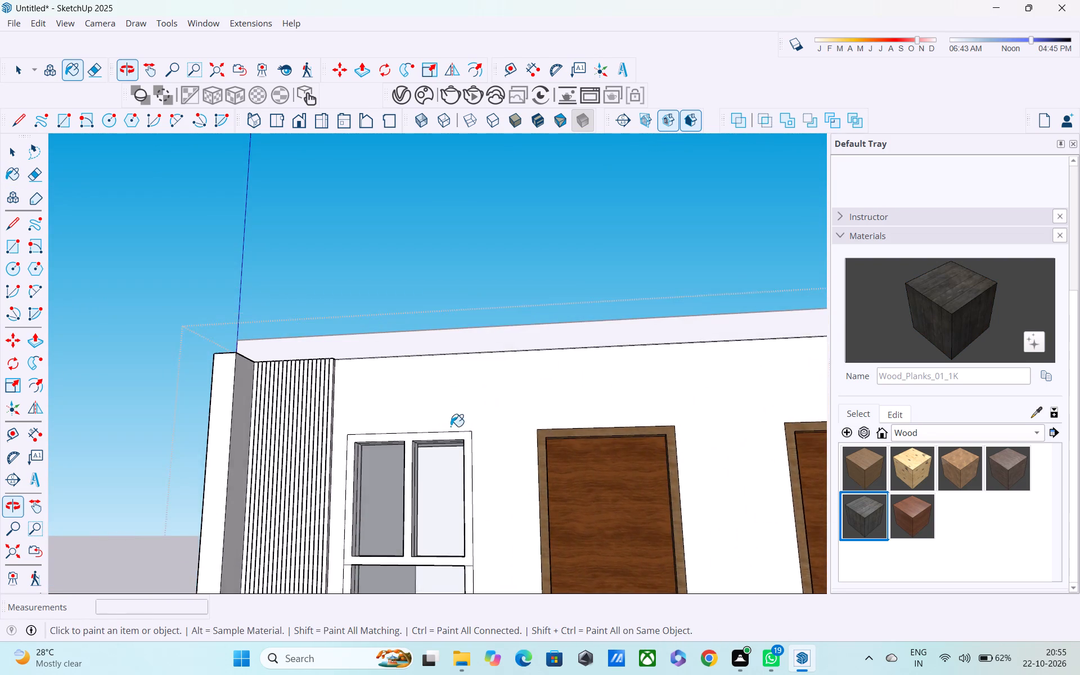
scroll(450, 425, "up", 2)
left_click(446, 439)
middle_click_drag(469, 507, 461, 417, "shift")
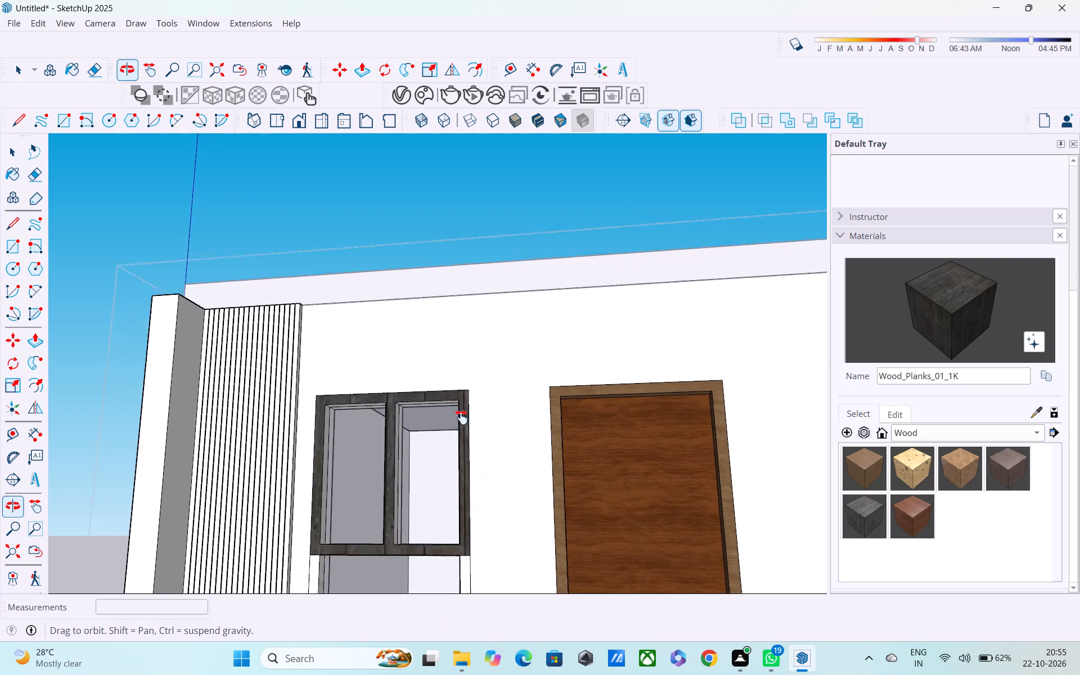
middle_click_drag(461, 417, 472, 358, "shift")
left_click(477, 480)
Paint inner side faces of the upper and lower frame openings in the window nearest the origin with Wood_Planks_01_1K.
scroll(458, 491, "down", 2)
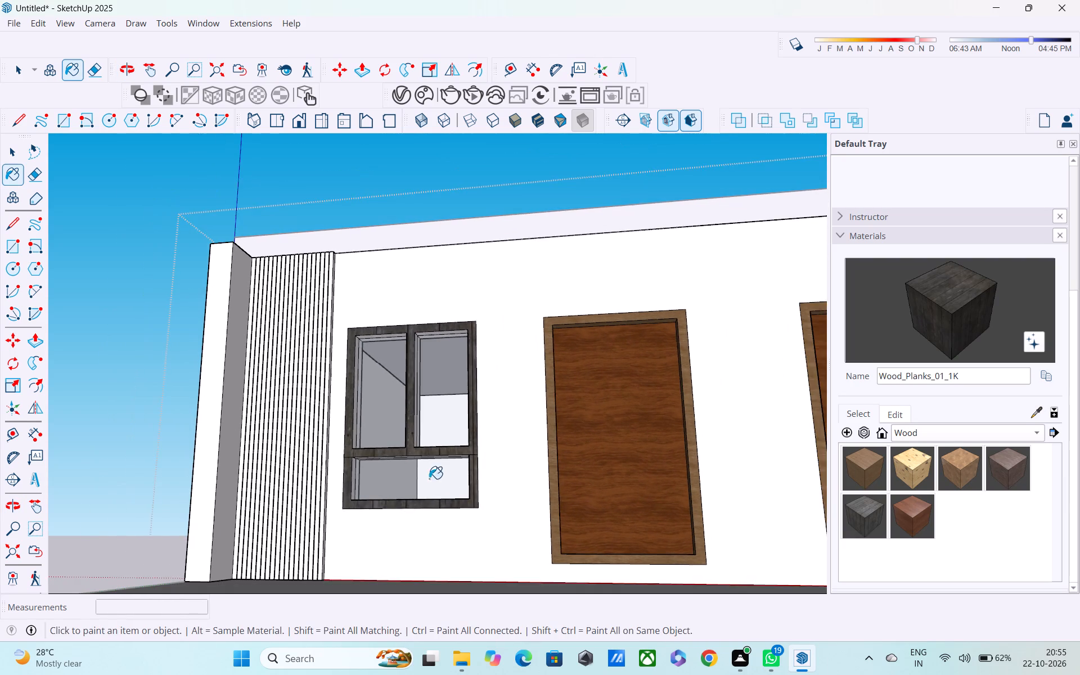
middle_click_drag(421, 478, 281, 523)
scroll(399, 464, "up", 3)
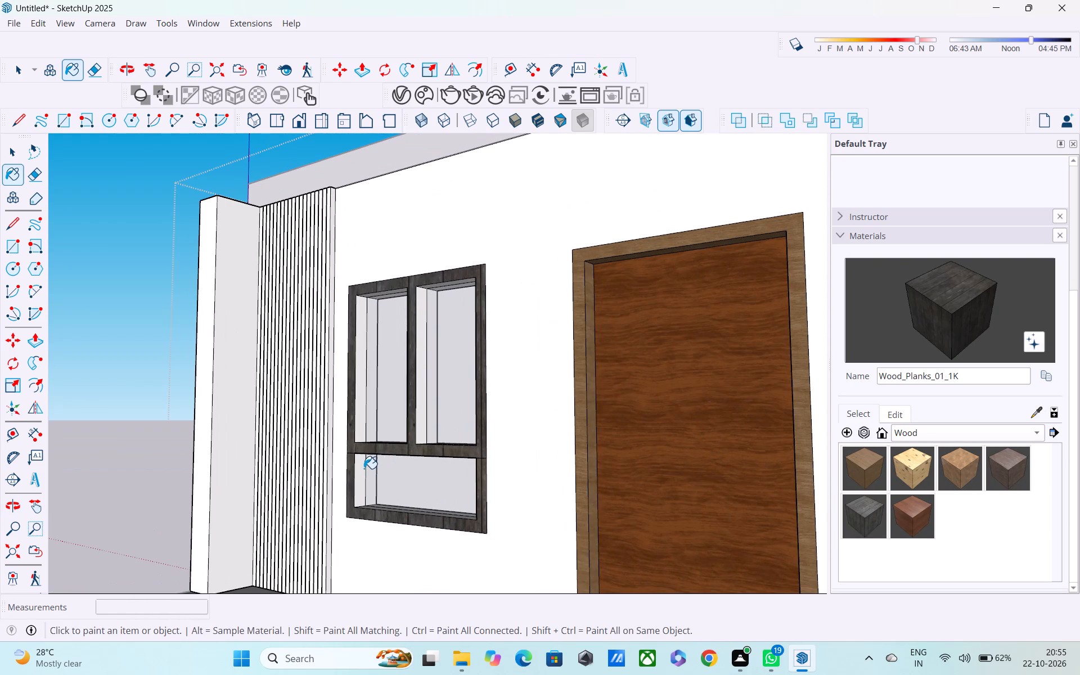
left_click(364, 469)
left_click(364, 399)
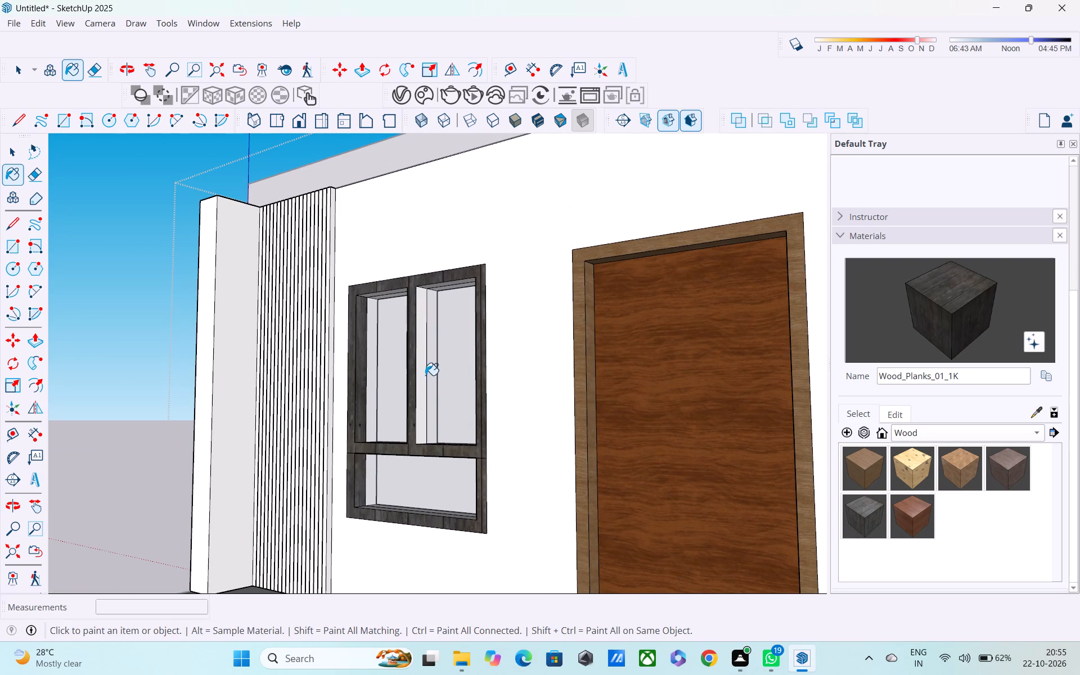
left_click(421, 370)
scroll(518, 406, "up", 1)
middle_click_drag(521, 411, 708, 436)
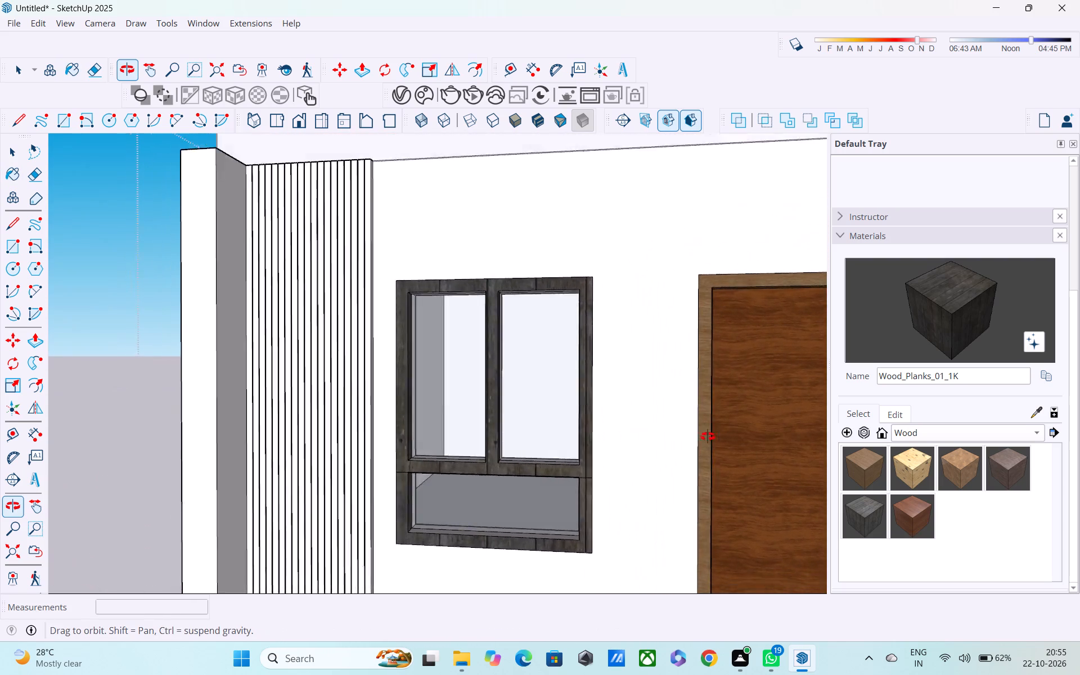
middle_click_drag(708, 436, 871, 408)
scroll(658, 402, "up", 2)
left_click(625, 381)
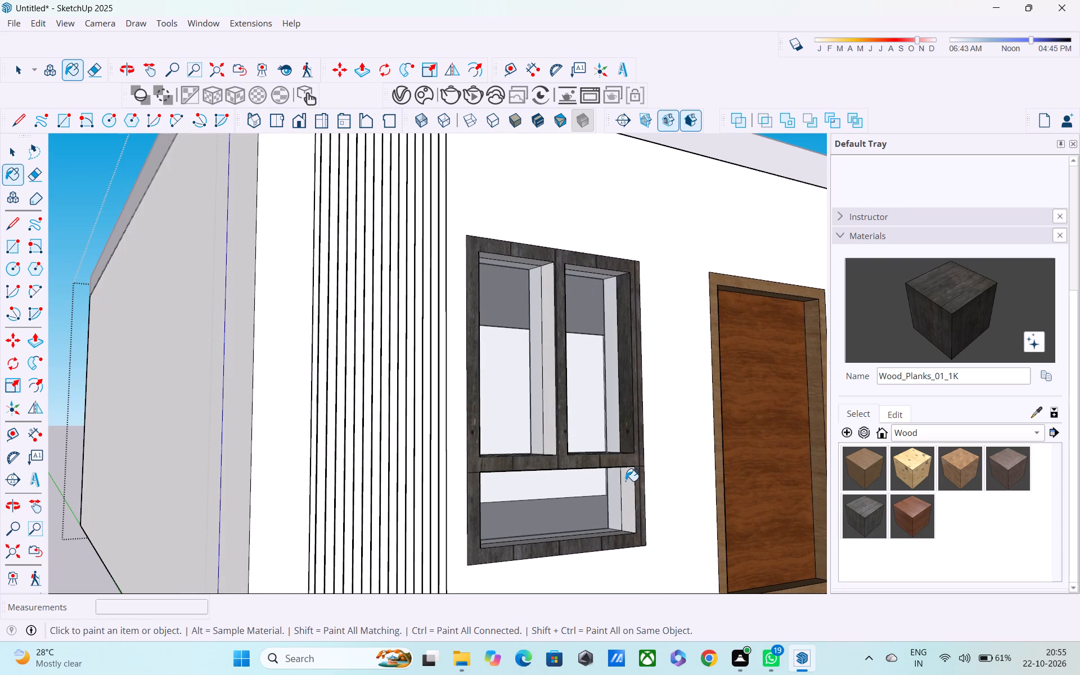
left_click(625, 486)
Paint the inner bottom face of the same window's lower opening with Wood_Planks_01_1K.
middle_click_drag(615, 484, 272, 492)
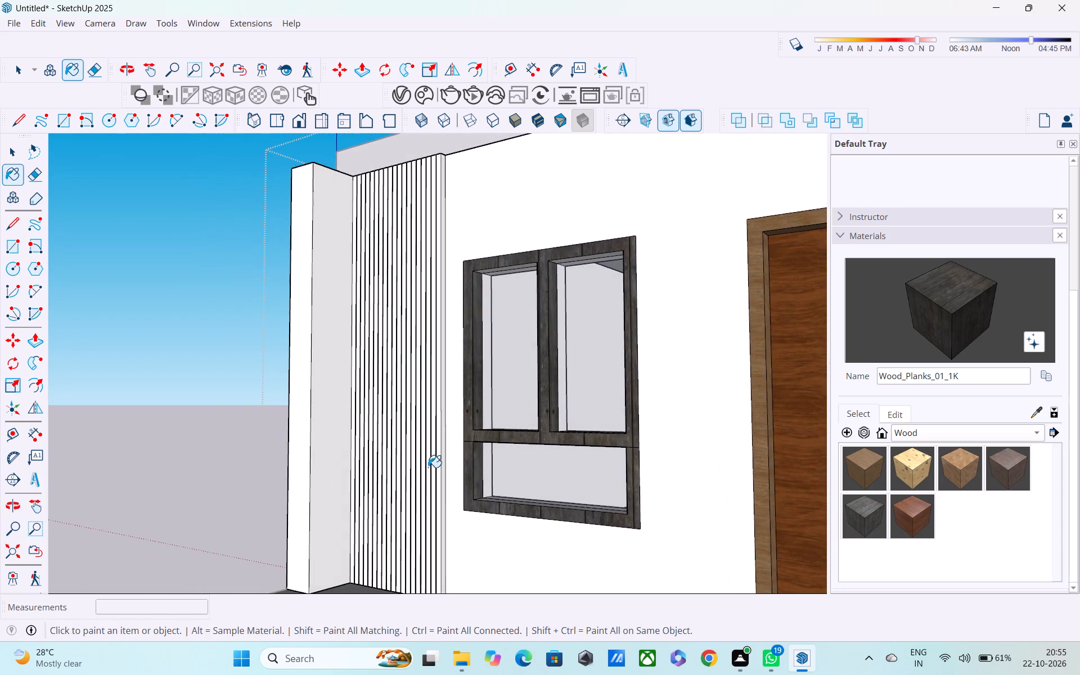
scroll(494, 457, "up", 4)
middle_click_drag(510, 519, 503, 588)
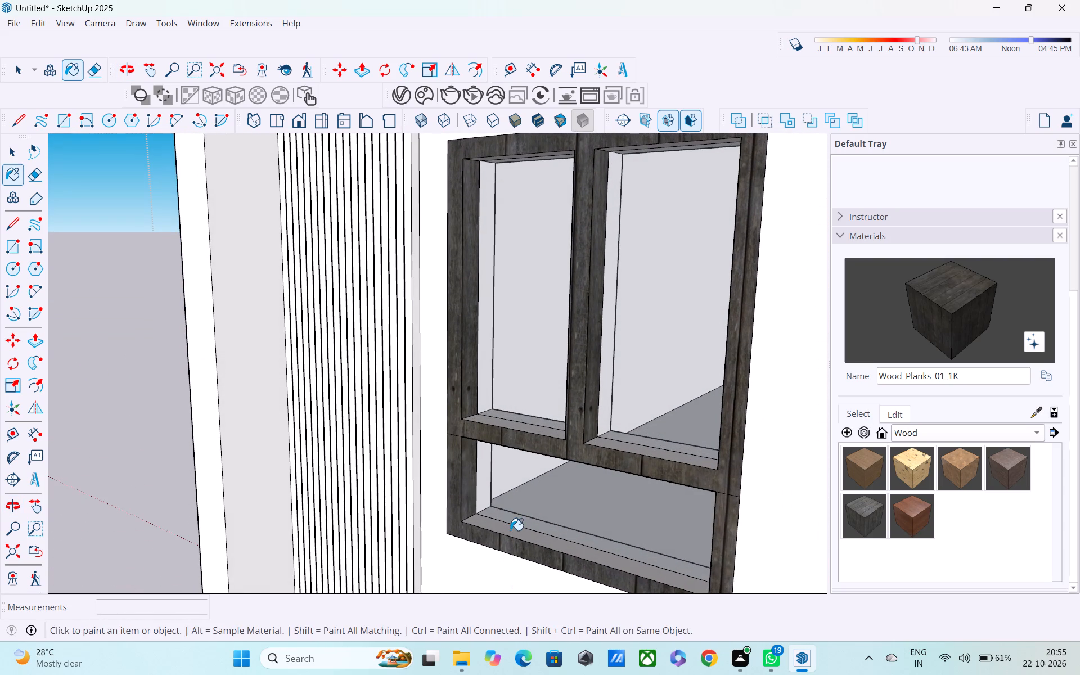
left_click(511, 530)
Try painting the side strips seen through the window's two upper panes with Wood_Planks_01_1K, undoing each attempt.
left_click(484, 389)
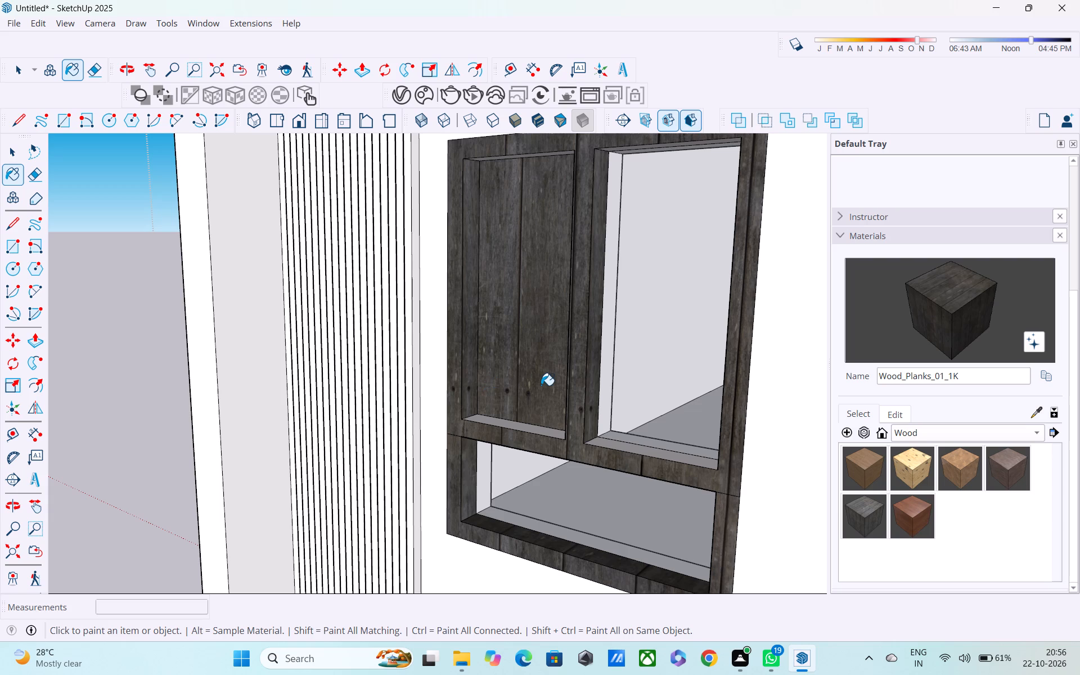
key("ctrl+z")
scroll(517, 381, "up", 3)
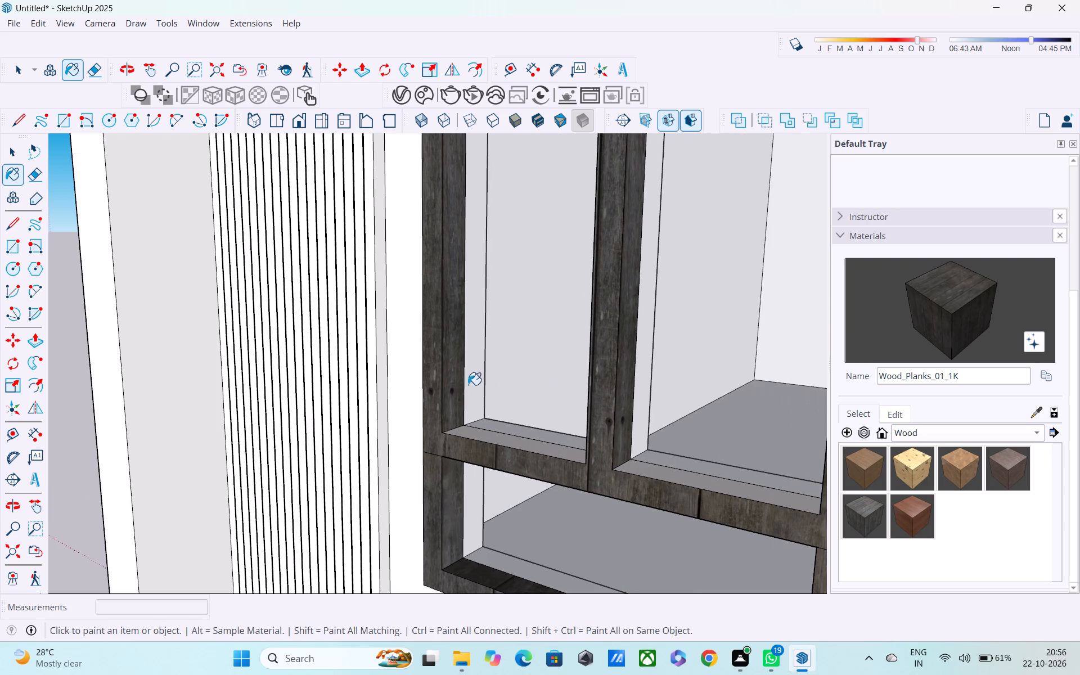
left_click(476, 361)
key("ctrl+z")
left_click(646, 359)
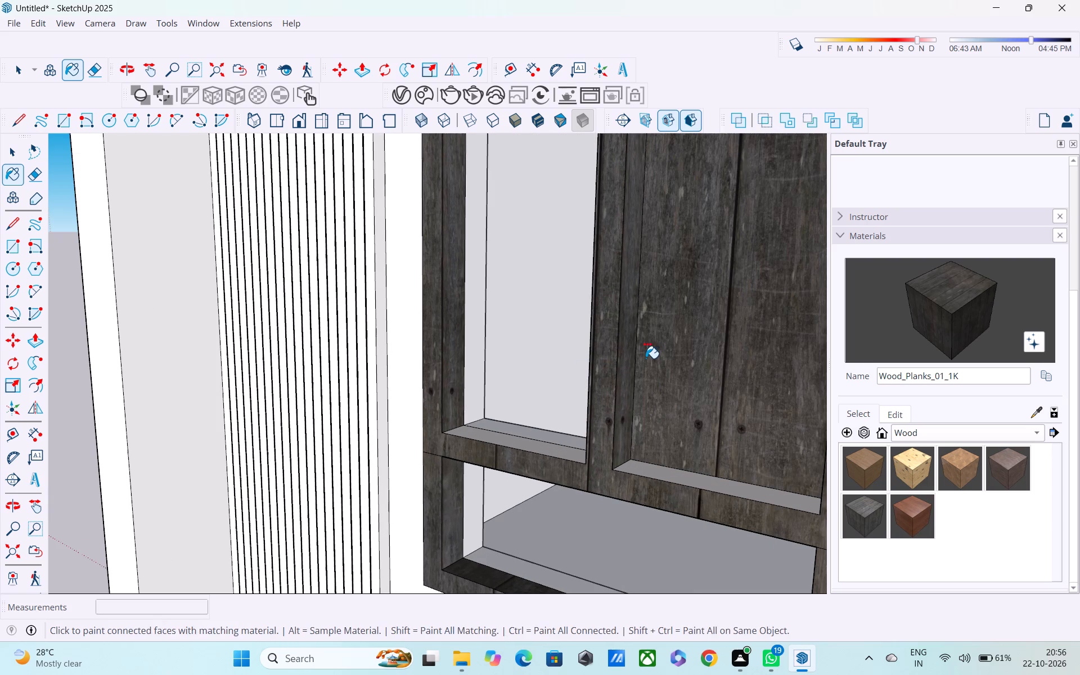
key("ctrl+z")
Paint the inner bottom faces of the window's two upper openings with Wood_Planks_01_1K.
left_click(663, 473)
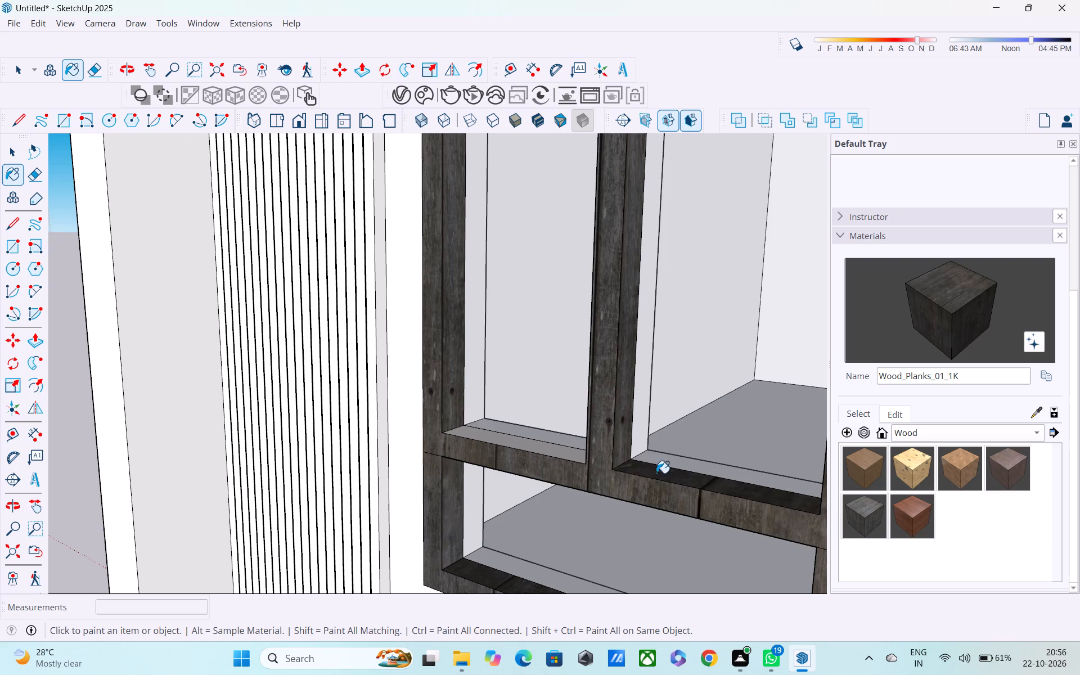
left_click(562, 450)
double_click(559, 450)
Inspect the frame and inner faces of the window nearest the origin from both sides for paint coverage.
scroll(584, 461, "down", 2)
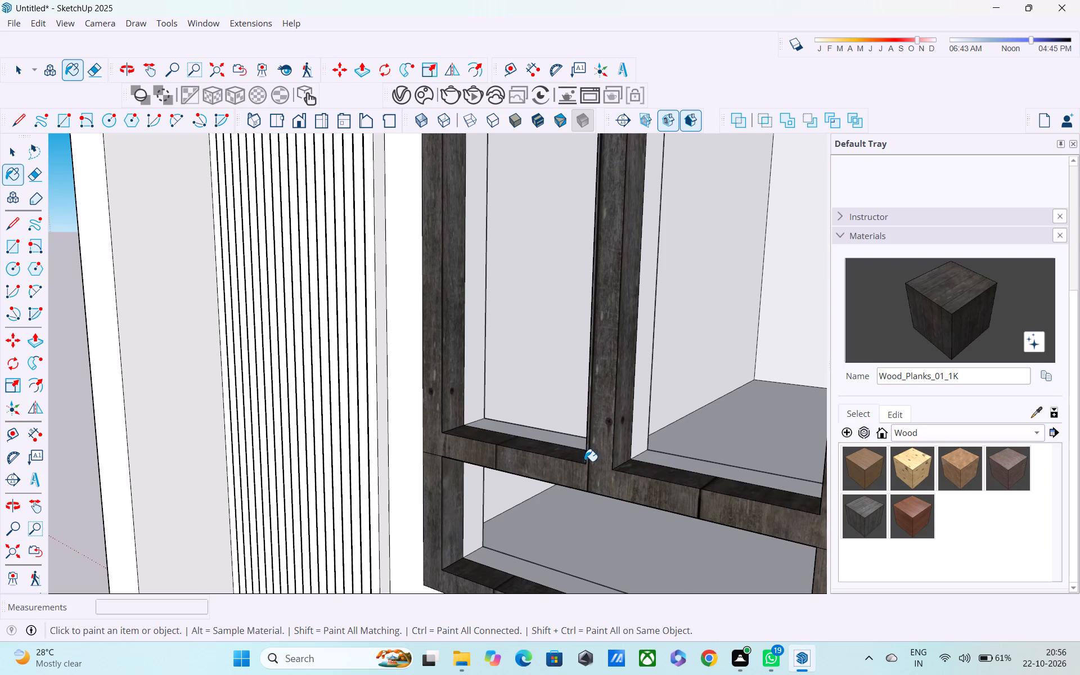
scroll(604, 475, "down", 2)
middle_click_drag(603, 479, 460, 447, "shift")
middle_click_drag(544, 465, 734, 472)
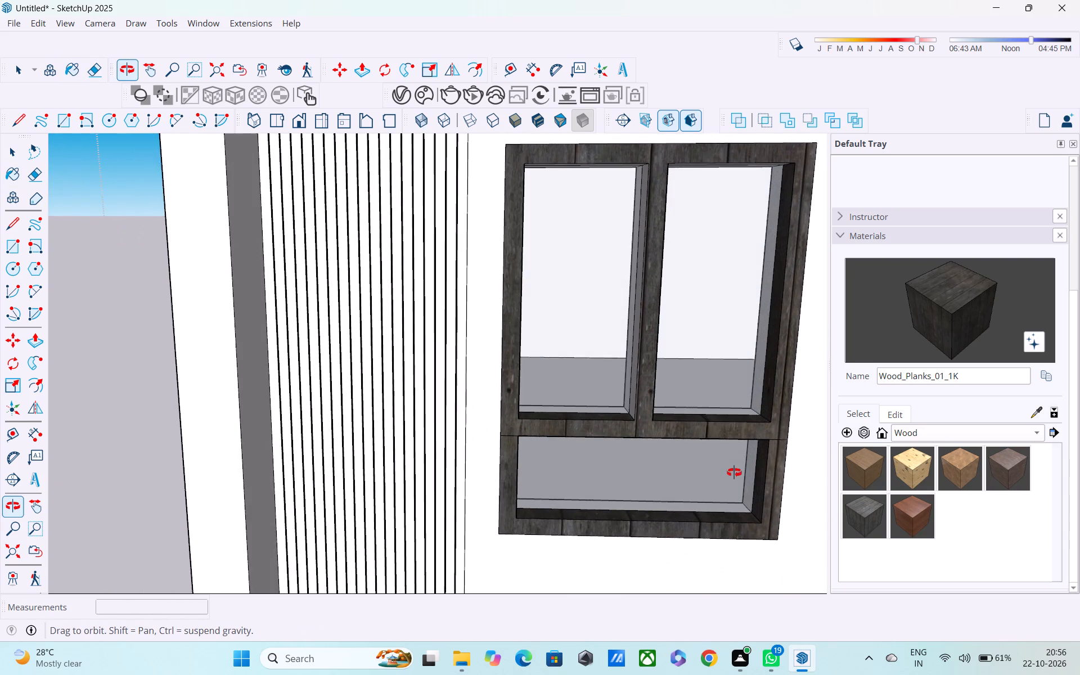
middle_click_drag(734, 472, 538, 467)
middle_click_drag(584, 456, 794, 454)
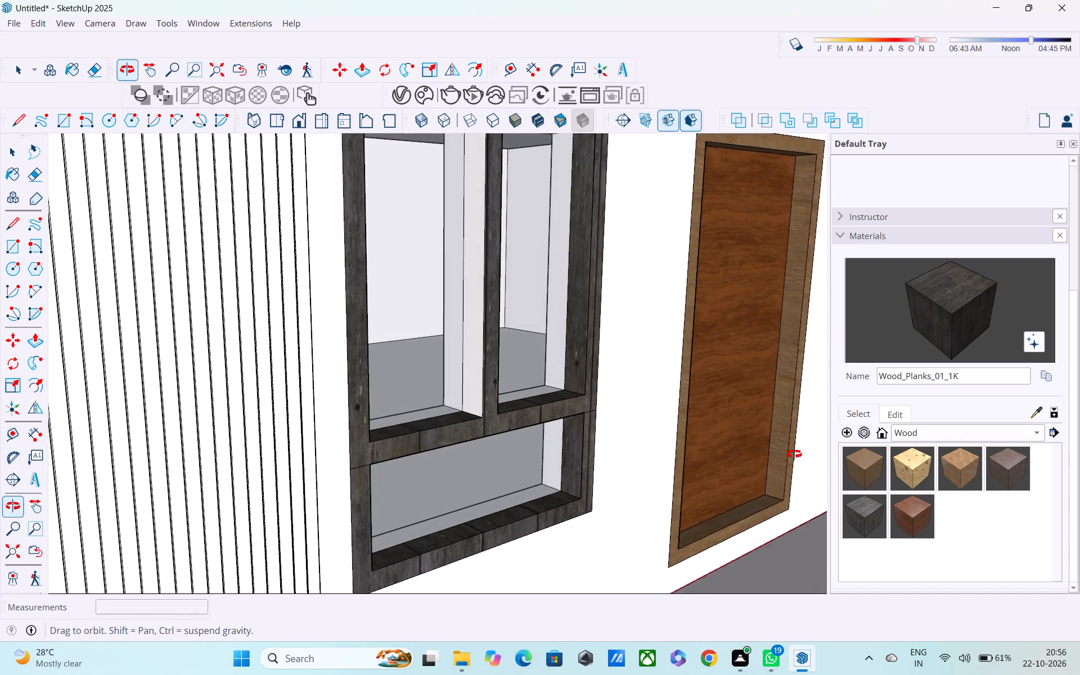
middle_click_drag(794, 454, 511, 467)
scroll(511, 467, "down", 8)
middle_click_drag(577, 471, 523, 436)
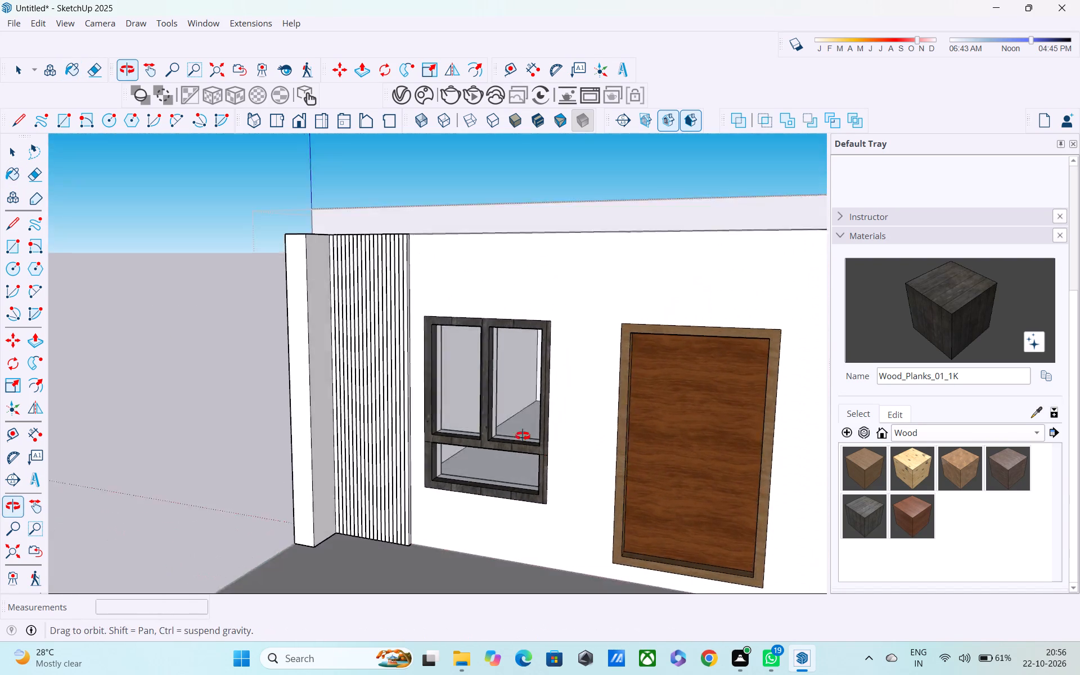
Paint the front frame and origin-side inner faces of the window farthest from the origin with Wood_Planks_01_1K.
middle_click_drag(523, 436, 490, 421)
scroll(489, 422, "down", 4)
middle_click_drag(578, 460, 428, 377)
middle_click_drag(666, 370, 638, 364)
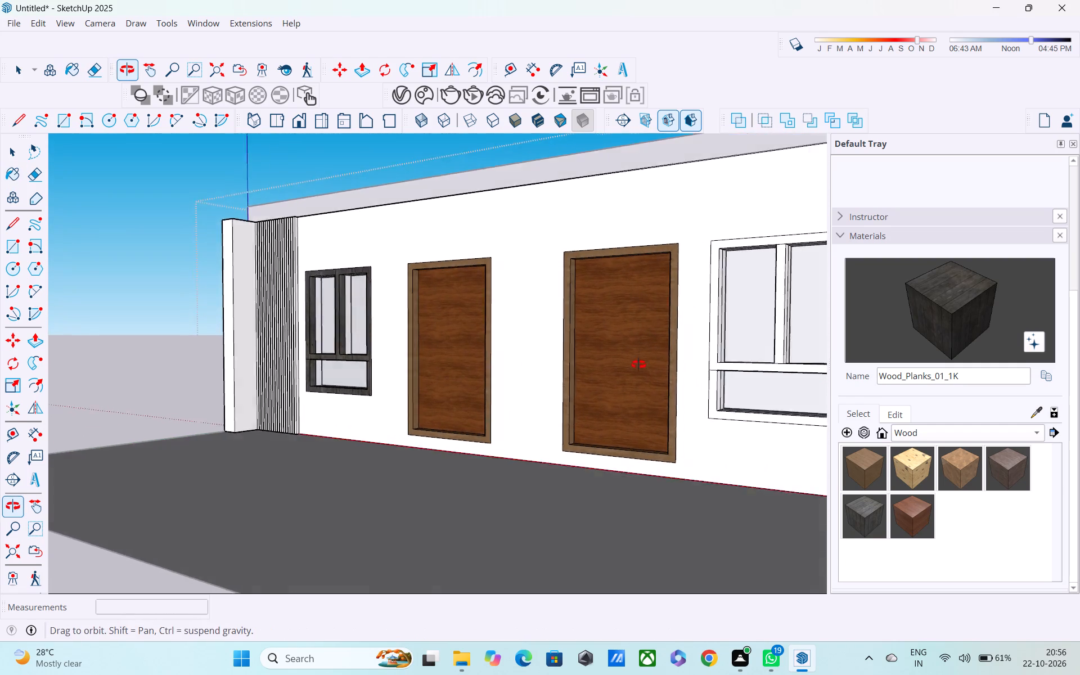
middle_click_drag(638, 364, 547, 378)
scroll(581, 343, "up", 2)
left_click(572, 331)
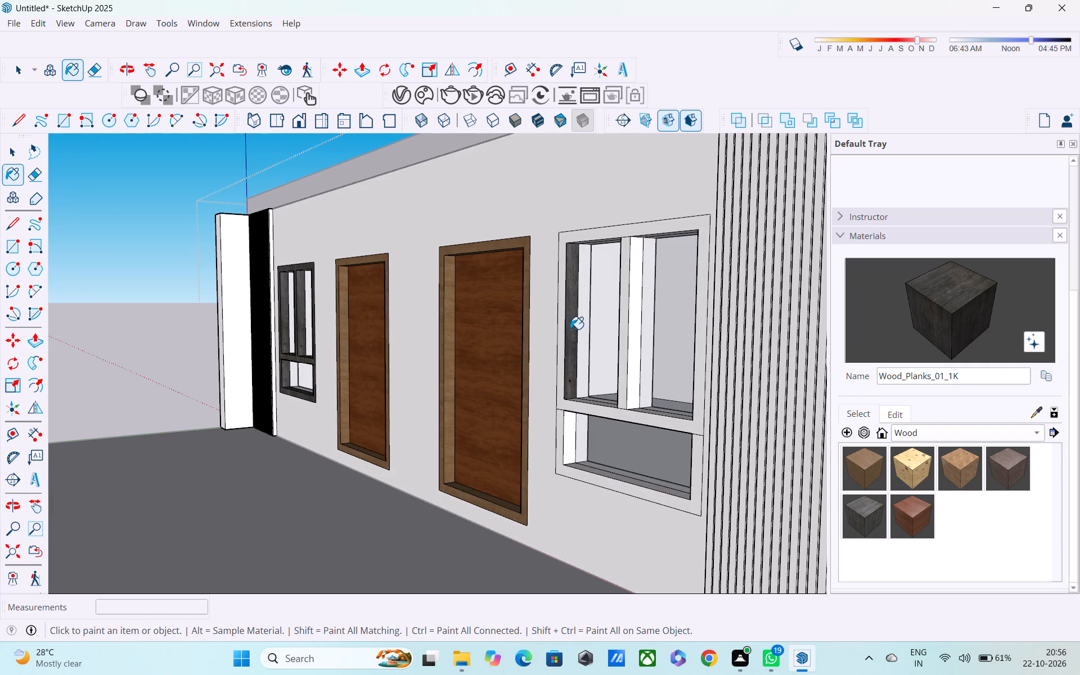
left_click(581, 239)
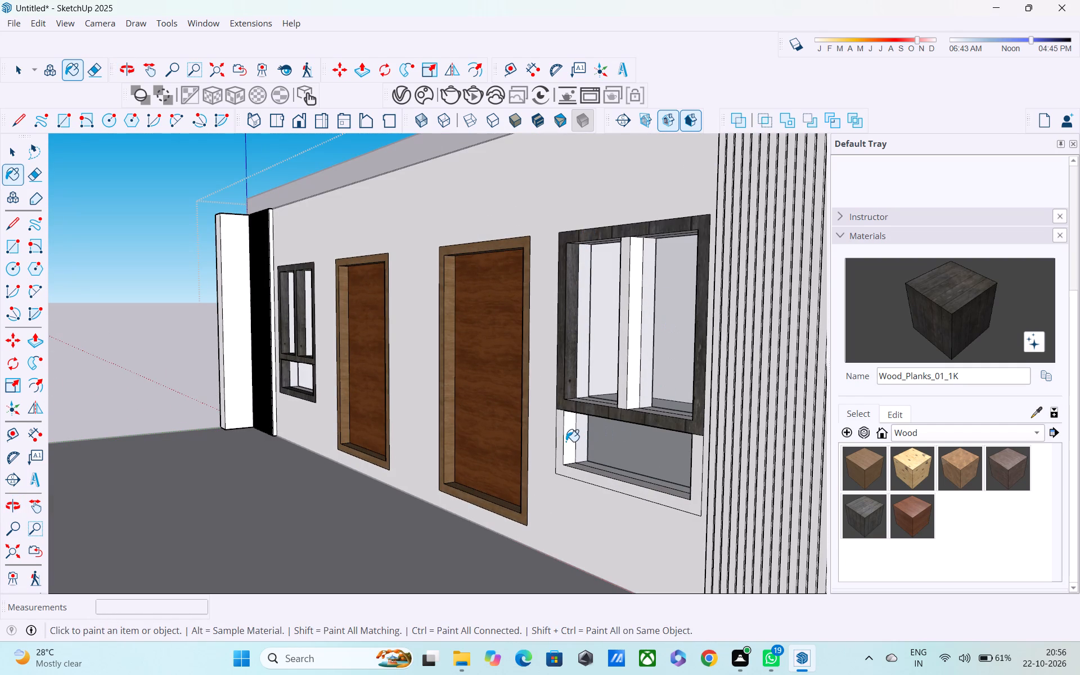
left_click(563, 436)
left_click(557, 425)
left_click(571, 433)
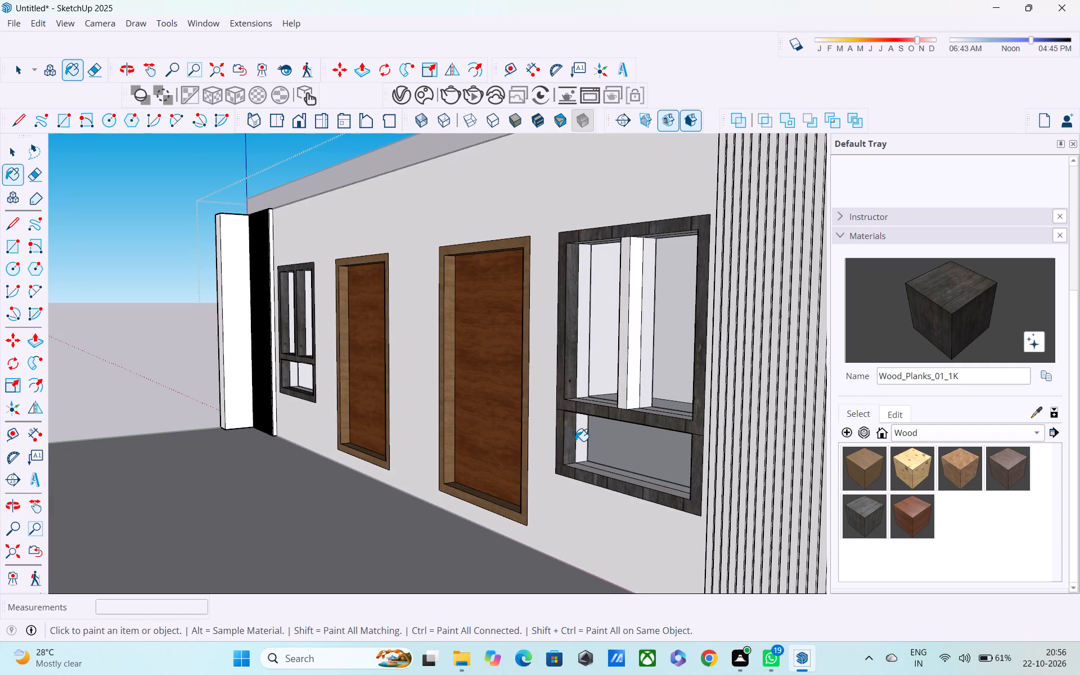
Paint the inner bottom face of the same window's lower opening with Wood_Planks_01_1K.
scroll(613, 483, "up", 4)
middle_click_drag(613, 478, 576, 532)
scroll(608, 478, "up", 3)
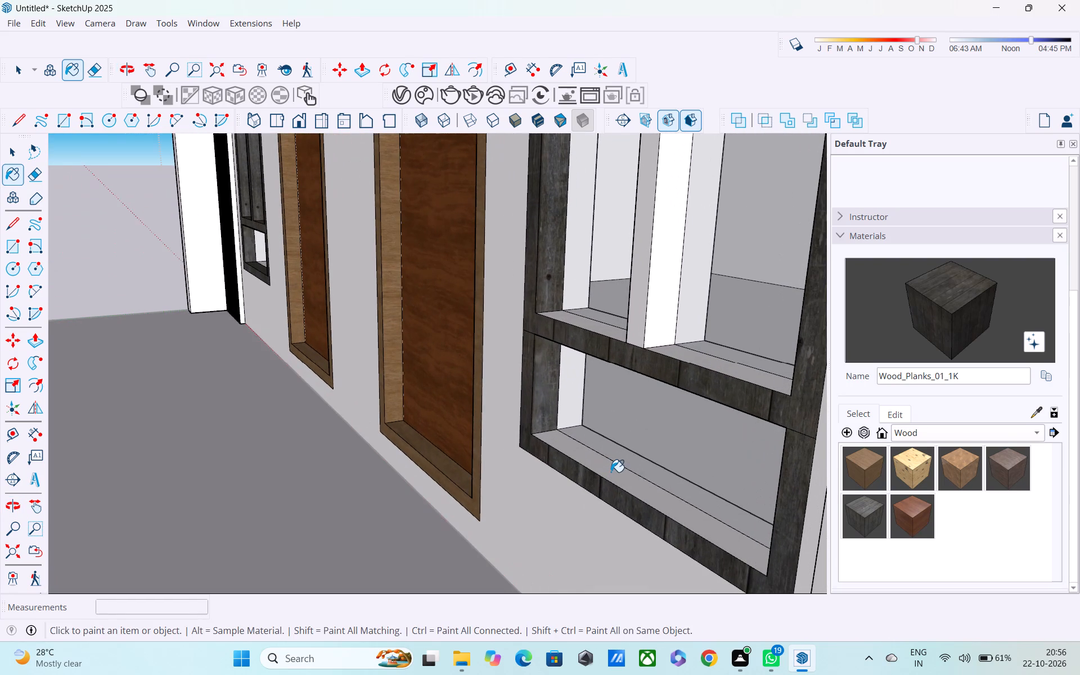
left_click(611, 472)
Paint the window's inner side faces farthest from the origin and the mullion's front and near side with Wood_Planks_01_1K.
scroll(613, 475, "down", 3)
middle_click_drag(681, 497, 950, 491)
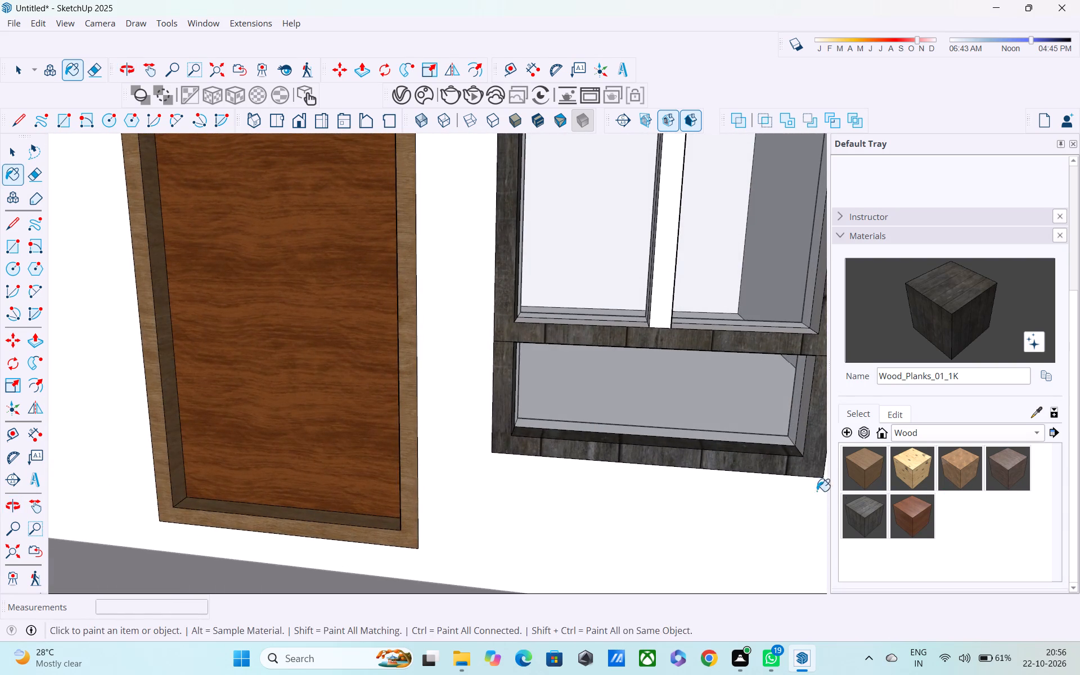
middle_click_drag(736, 494, 411, 496)
middle_click_drag(410, 496, 735, 484)
scroll(463, 508, "down", 1)
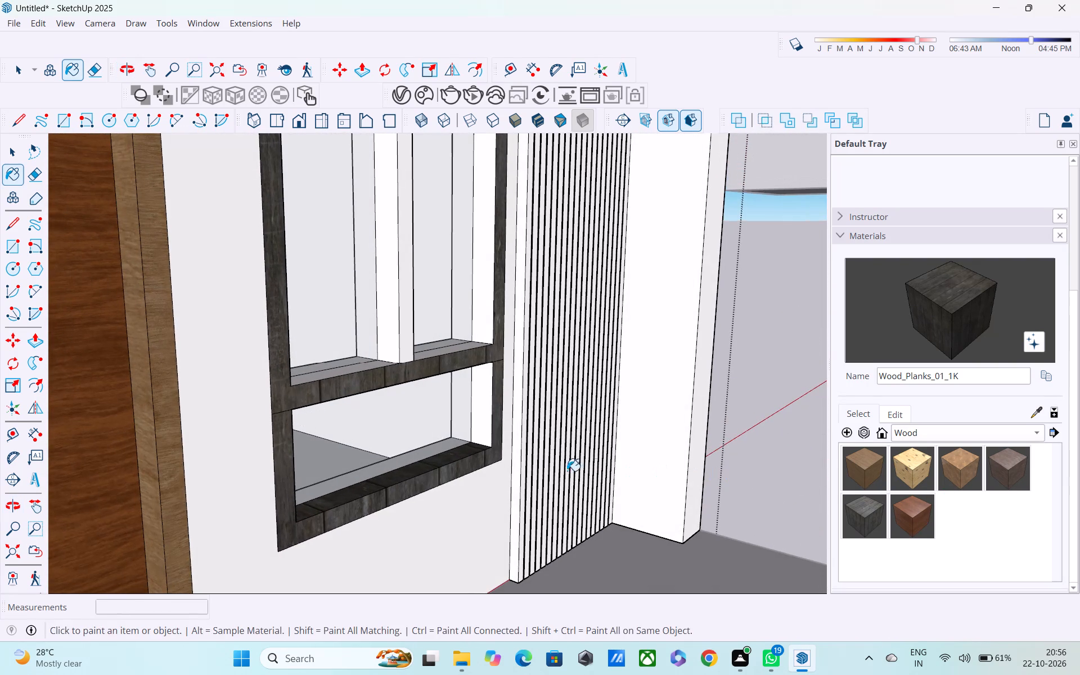
left_click(492, 413)
left_click(489, 406)
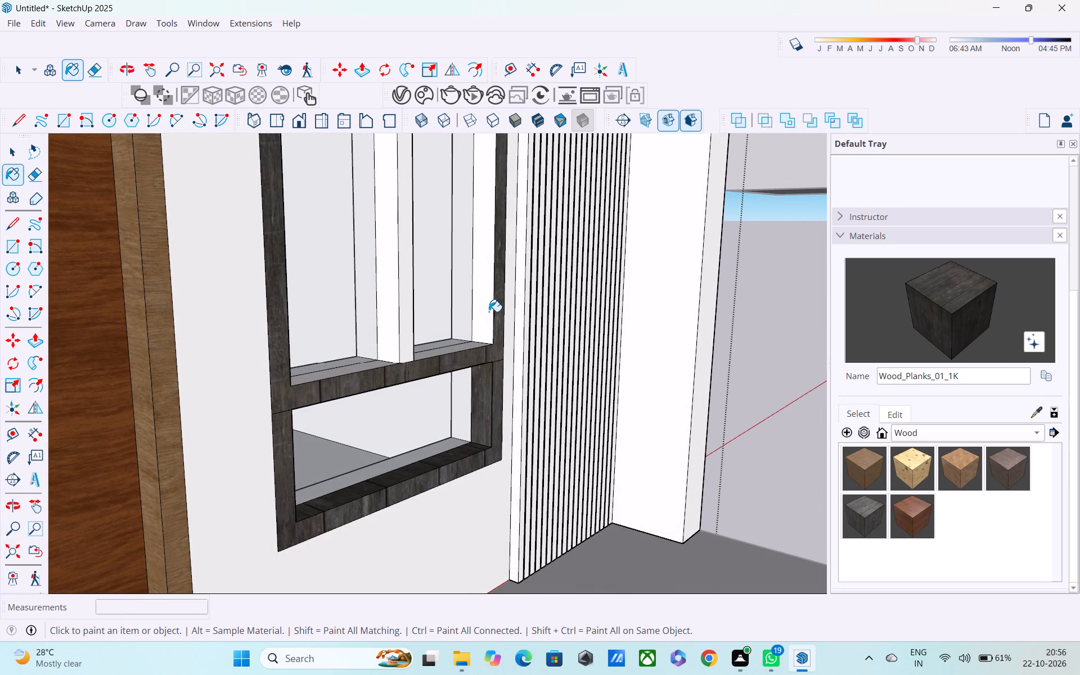
left_click(483, 299)
left_click(397, 280)
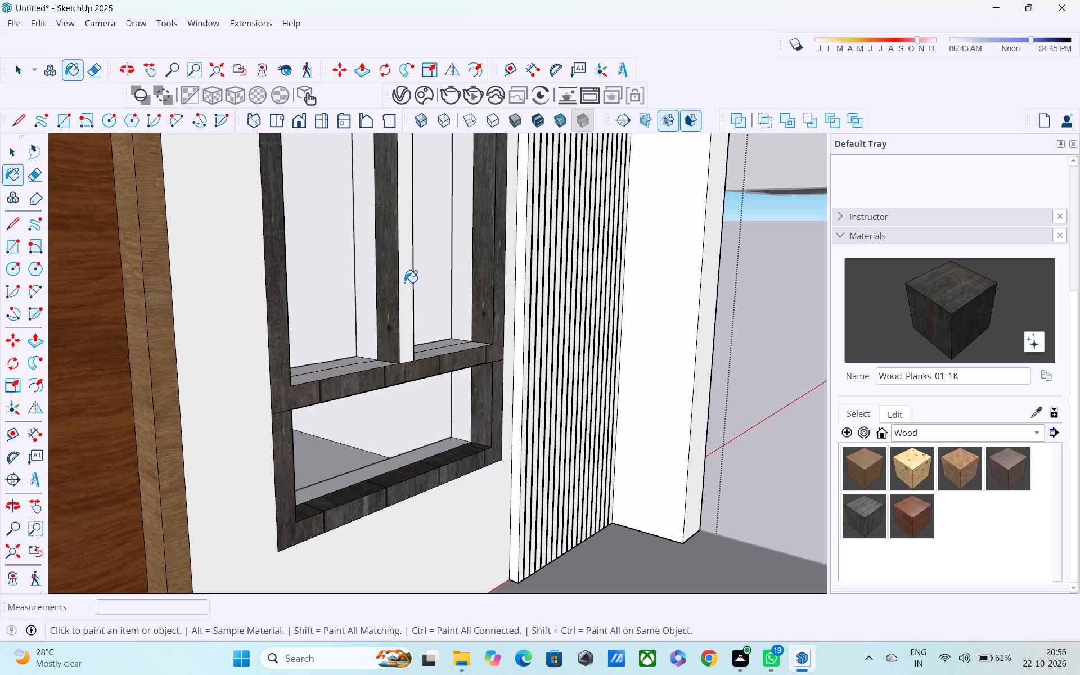
left_click(404, 282)
Paint the inner bottom faces of the window's two upper openings and the mullion's remaining side with Wood_Planks_01_1K.
middle_click_drag(442, 317, 263, 351)
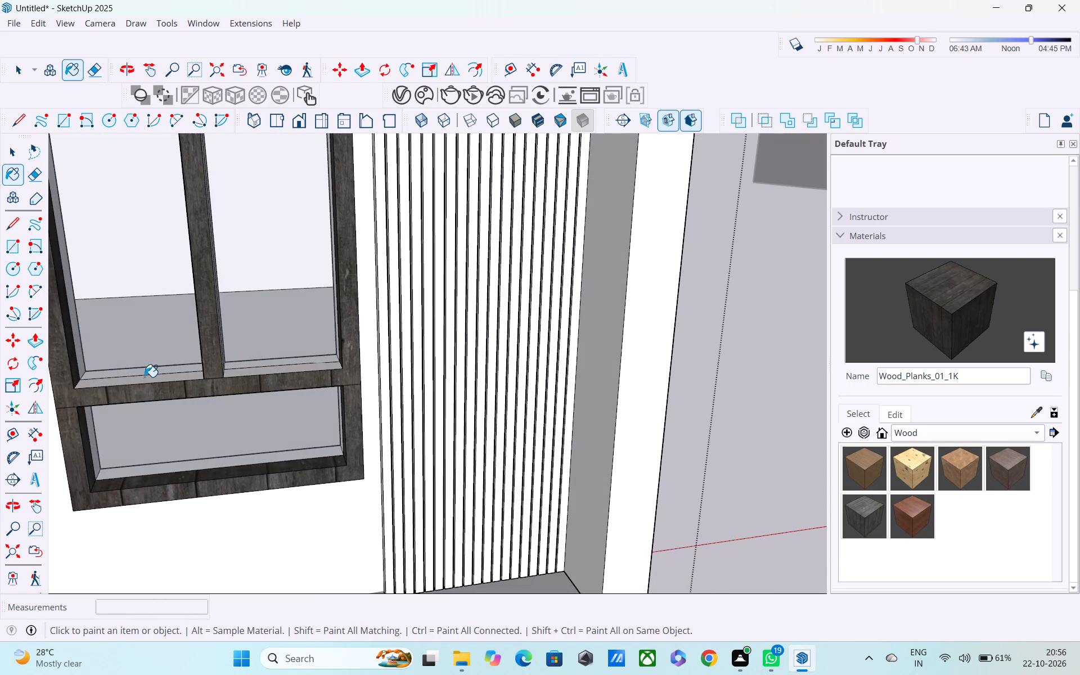
left_click(142, 380)
left_click(264, 371)
middle_click_drag(320, 368, 386, 373, "shift")
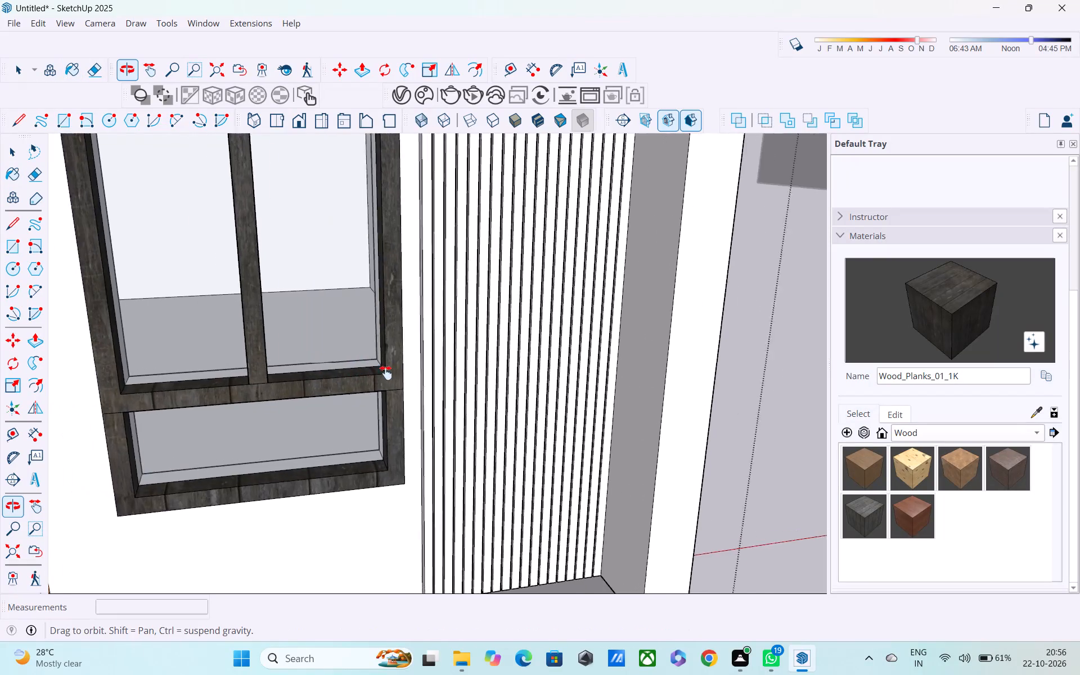
middle_click_drag(386, 373, 582, 374, "shift")
middle_click_drag(583, 375, 222, 380)
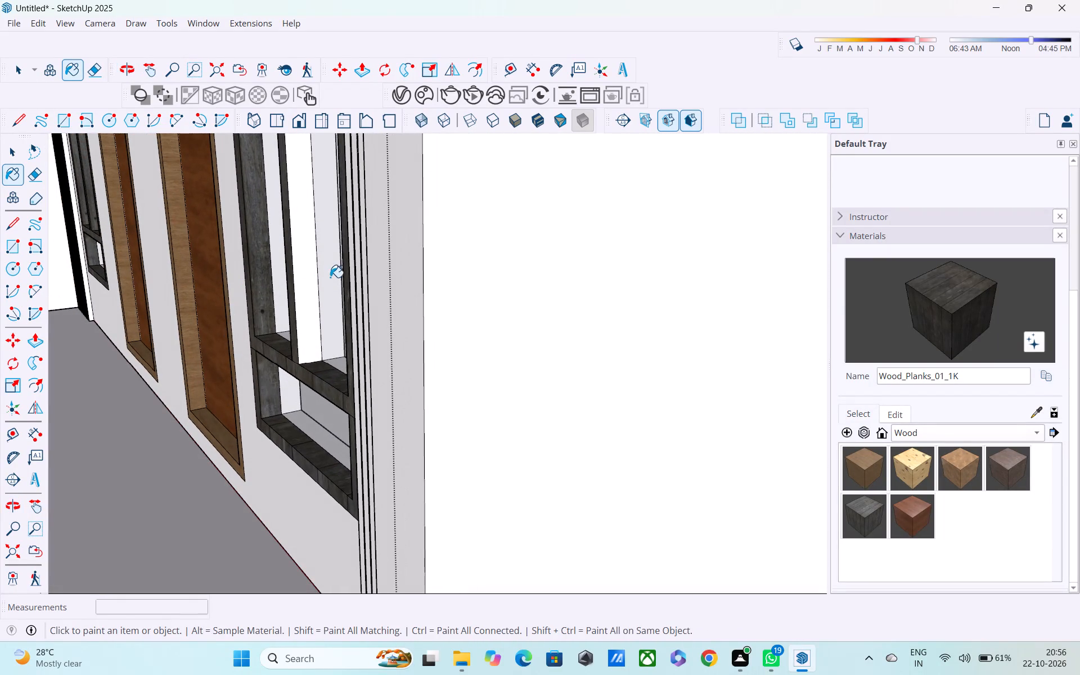
left_click(300, 278)
Paint the inner top faces of the same window's two upper openings with Wood_Planks_01_1K.
middle_click_drag(345, 303, 508, 477, "shift")
middle_click_drag(493, 411, 504, 323)
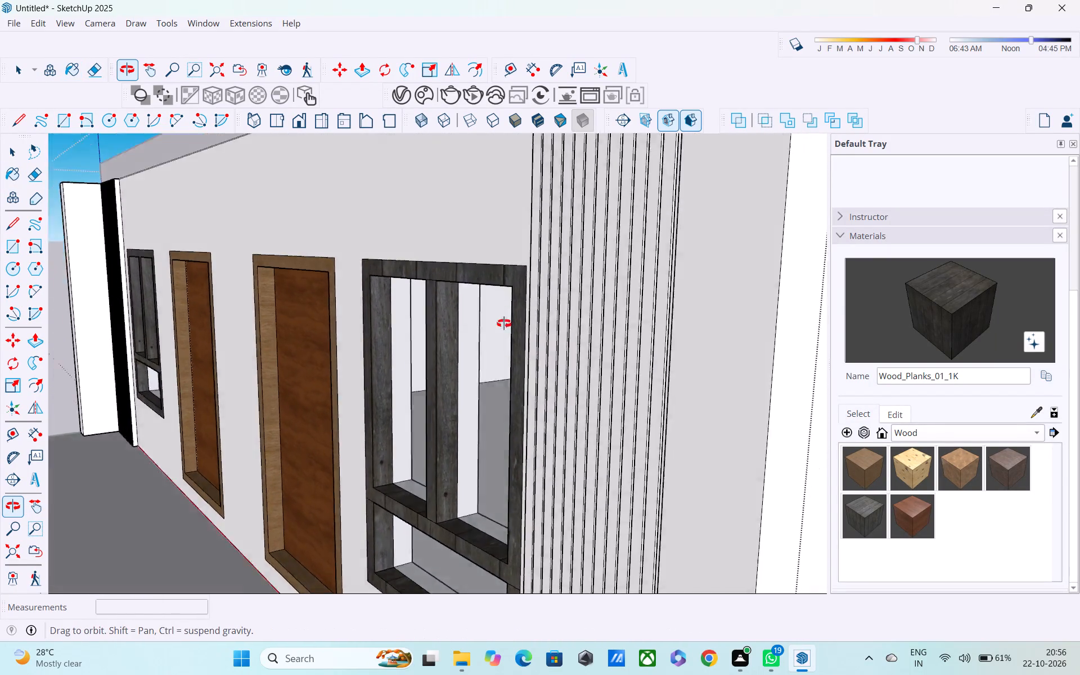
middle_click_drag(504, 323, 535, 215)
scroll(478, 274, "up", 3)
left_click(469, 305)
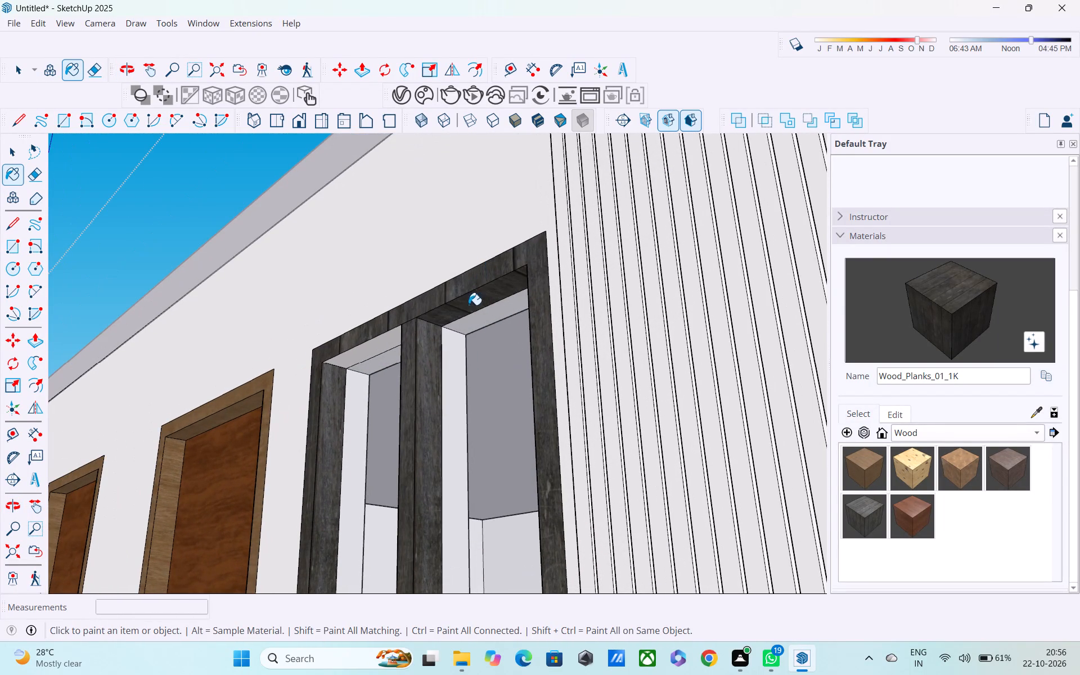
left_click(375, 346)
Paint the inner top face of the same window's lower opening with Wood_Planks_01_1K.
middle_click_drag(472, 376, 651, 380)
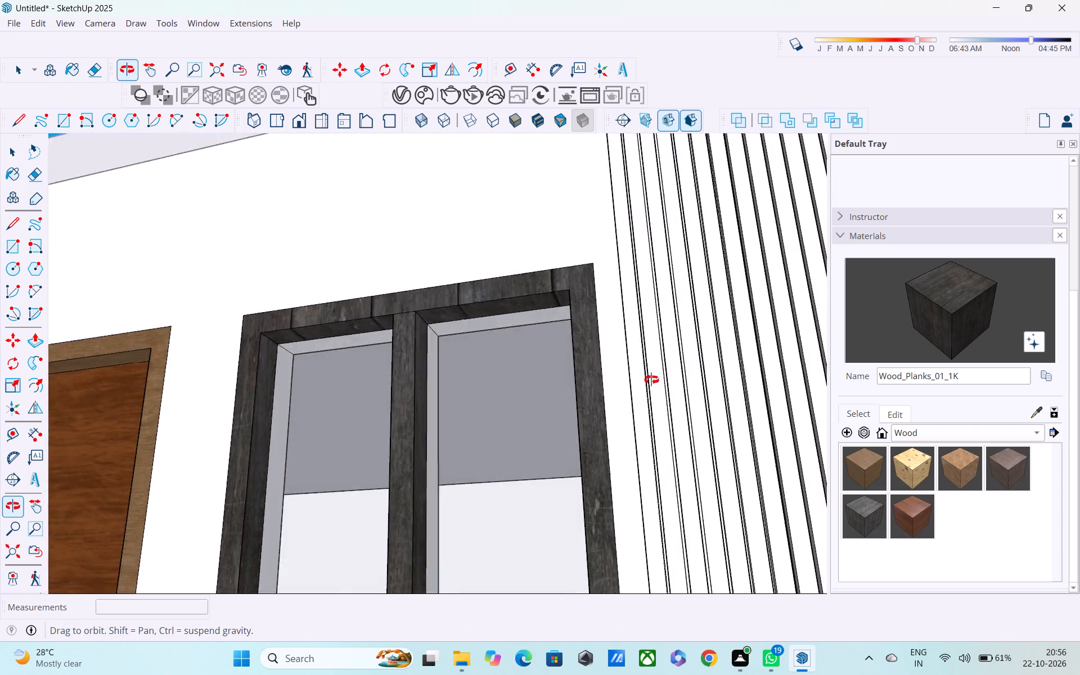
scroll(647, 380, "down", 2)
middle_click_drag(651, 380, 752, 382)
scroll(732, 390, "down", 4)
middle_click_drag(633, 434, 601, 295)
scroll(601, 293, "down", 4)
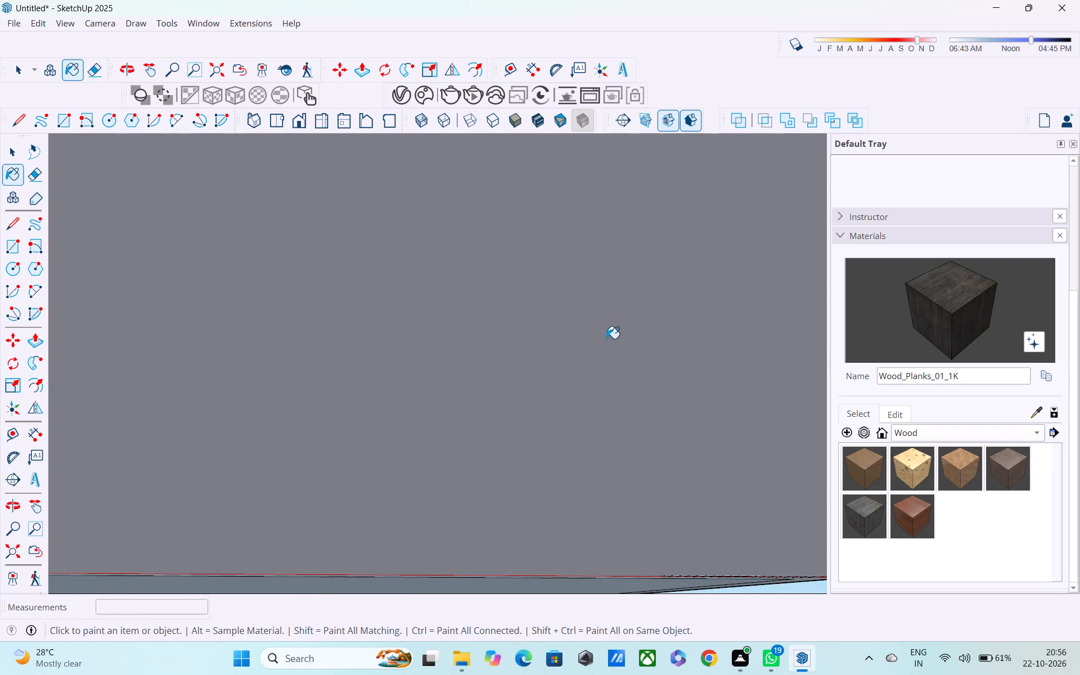
left_click(19, 545)
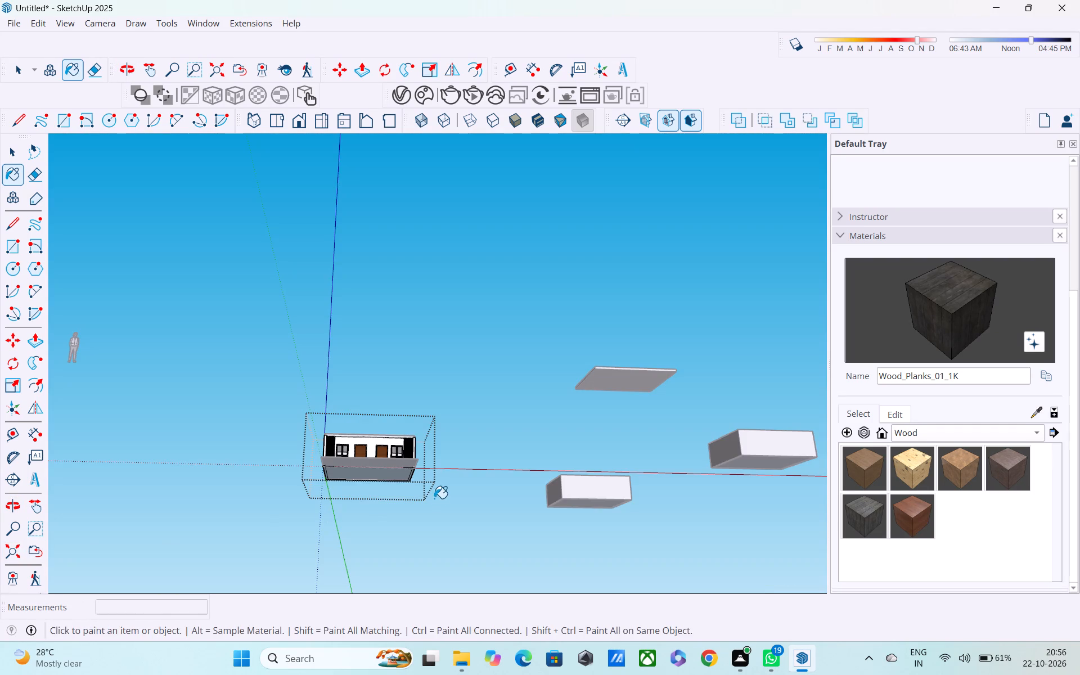
middle_click_drag(426, 466, 434, 596)
scroll(408, 469, "up", 10)
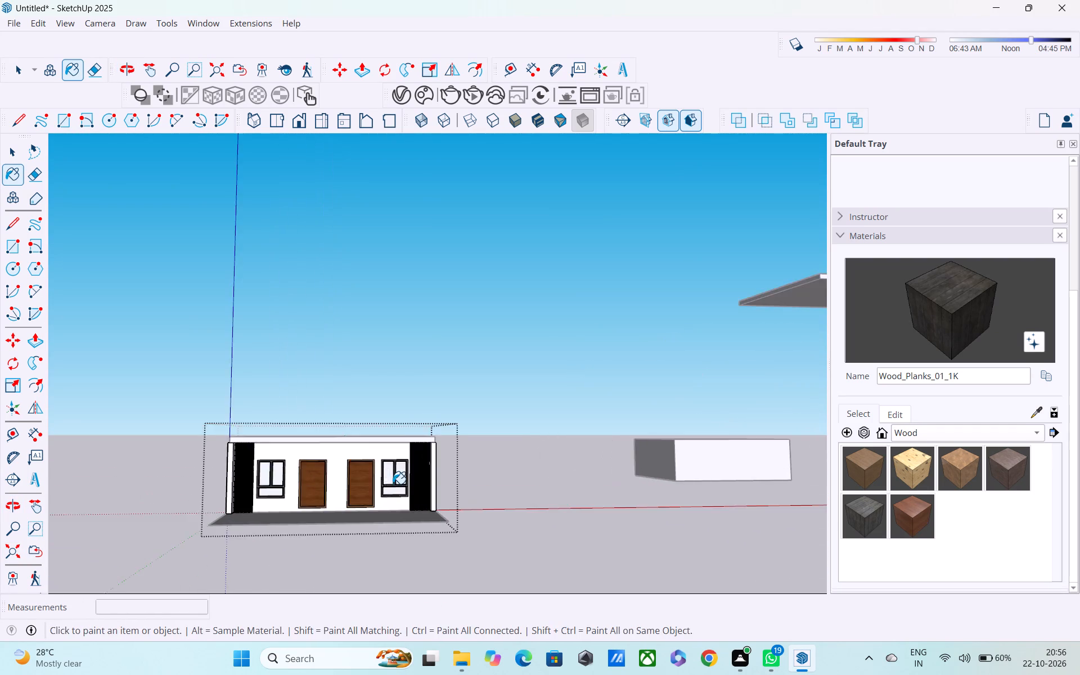
scroll(393, 484, "up", 3)
middle_click_drag(393, 467, 412, 455)
scroll(418, 476, "up", 5)
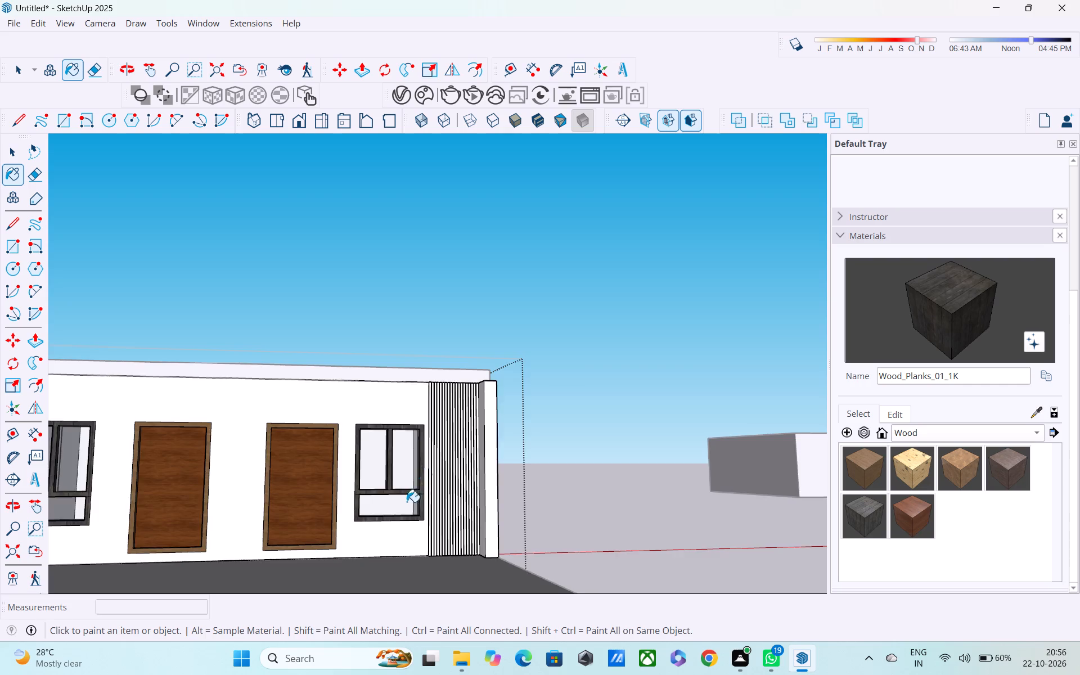
scroll(407, 502, "up", 3)
middle_click_drag(393, 478, 413, 417)
scroll(413, 417, "up", 5)
middle_click_drag(409, 417, 413, 447)
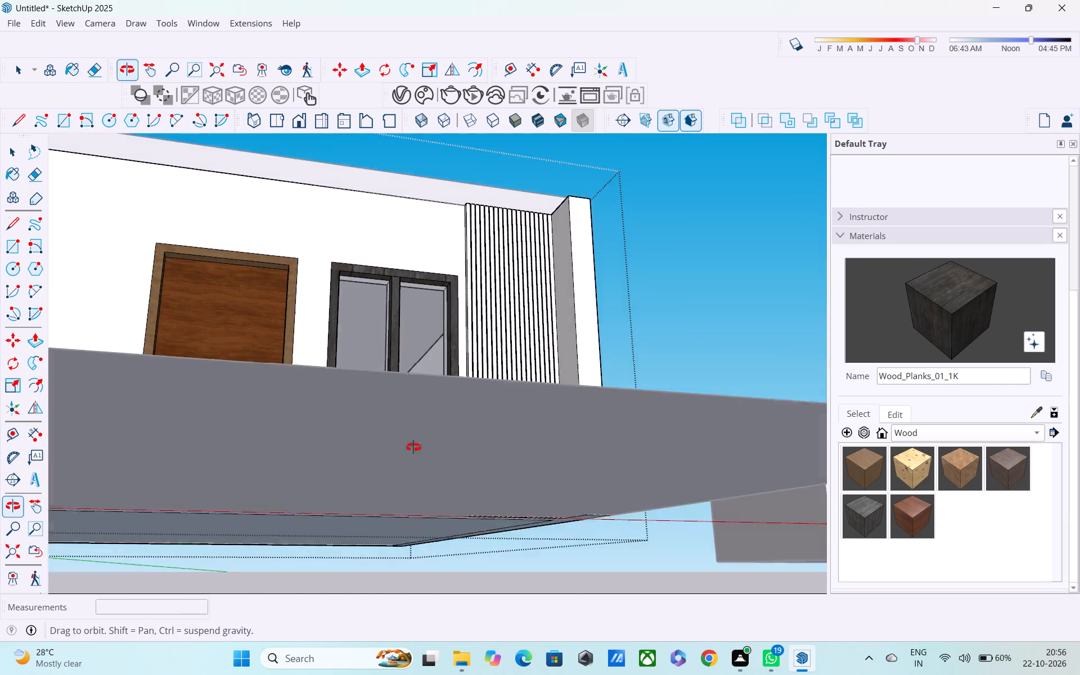
middle_click_drag(413, 447, 390, 579)
middle_click_drag(406, 425, 418, 674, "shift")
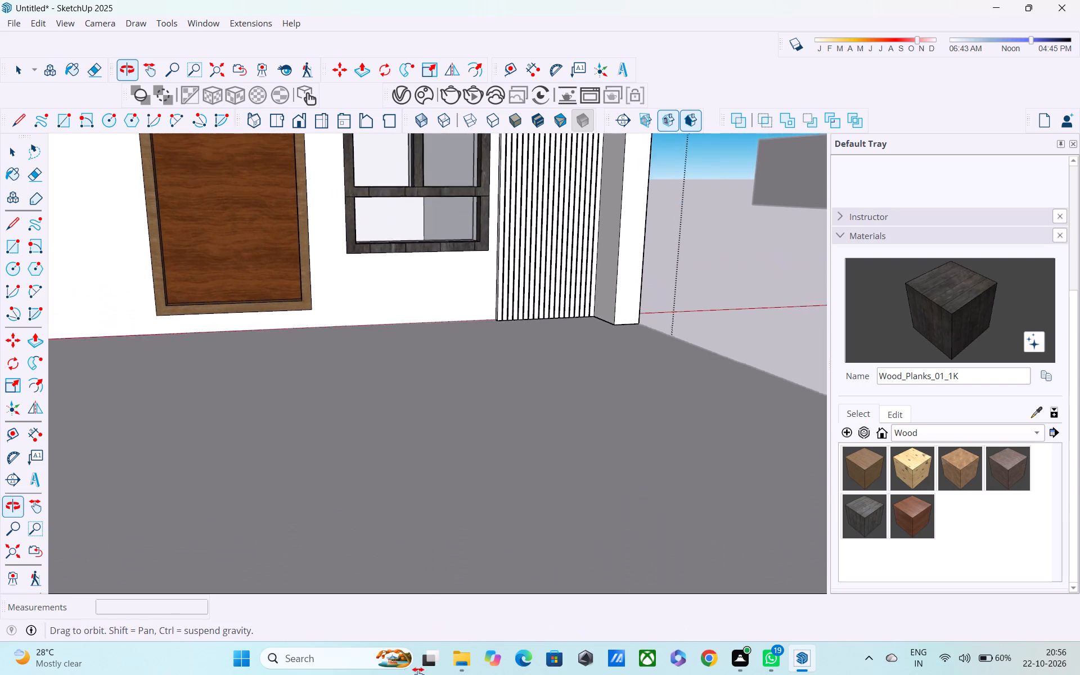
middle_click_drag(418, 674, 403, 670, "shift")
scroll(345, 227, "down", 3)
middle_click_drag(373, 233, 388, 469)
middle_click_drag(389, 458, 382, 377)
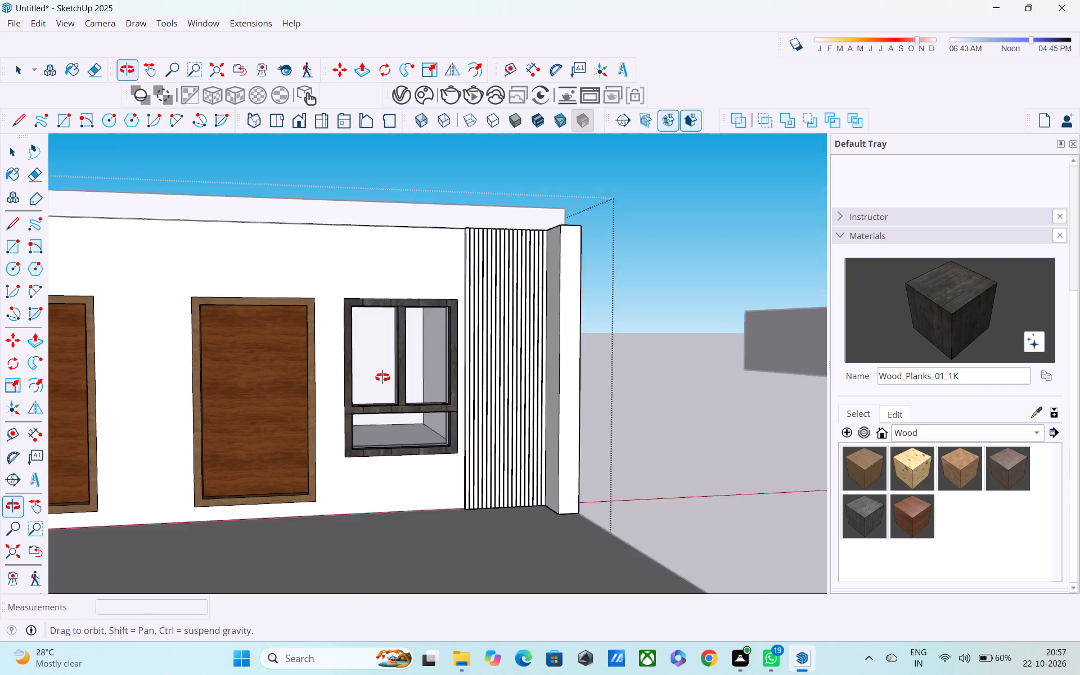
middle_click_drag(382, 377, 385, 346)
scroll(385, 346, "up", 6)
scroll(404, 394, "up", 5)
middle_click_drag(407, 386, 407, 347)
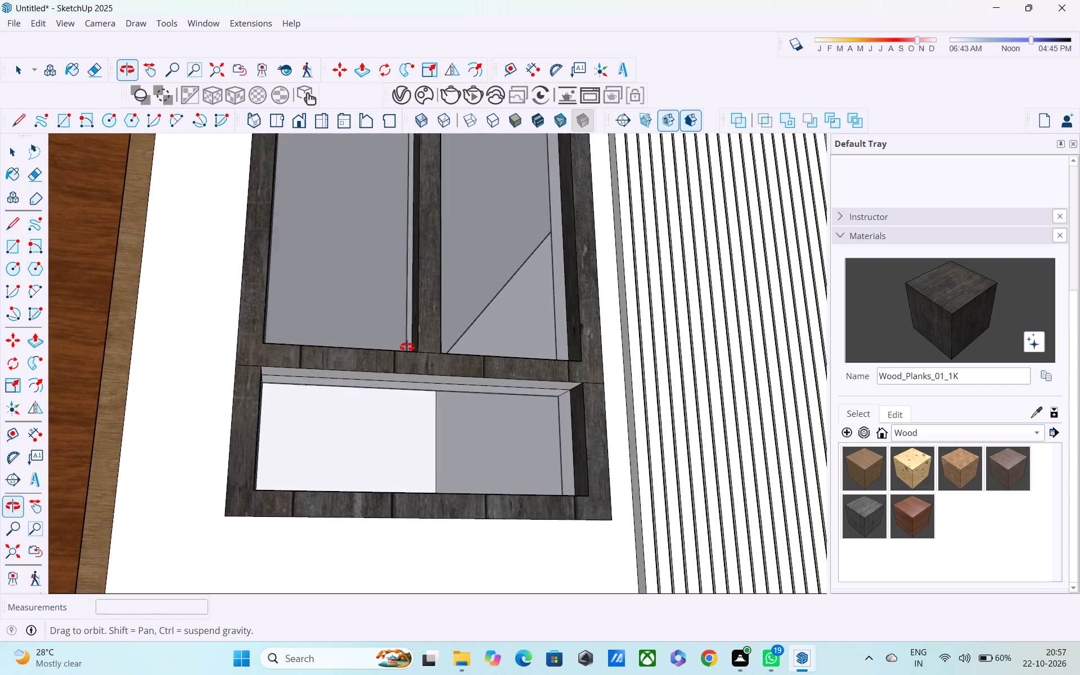
middle_click_drag(407, 347, 411, 331)
scroll(411, 334, "up", 1)
left_click(411, 385)
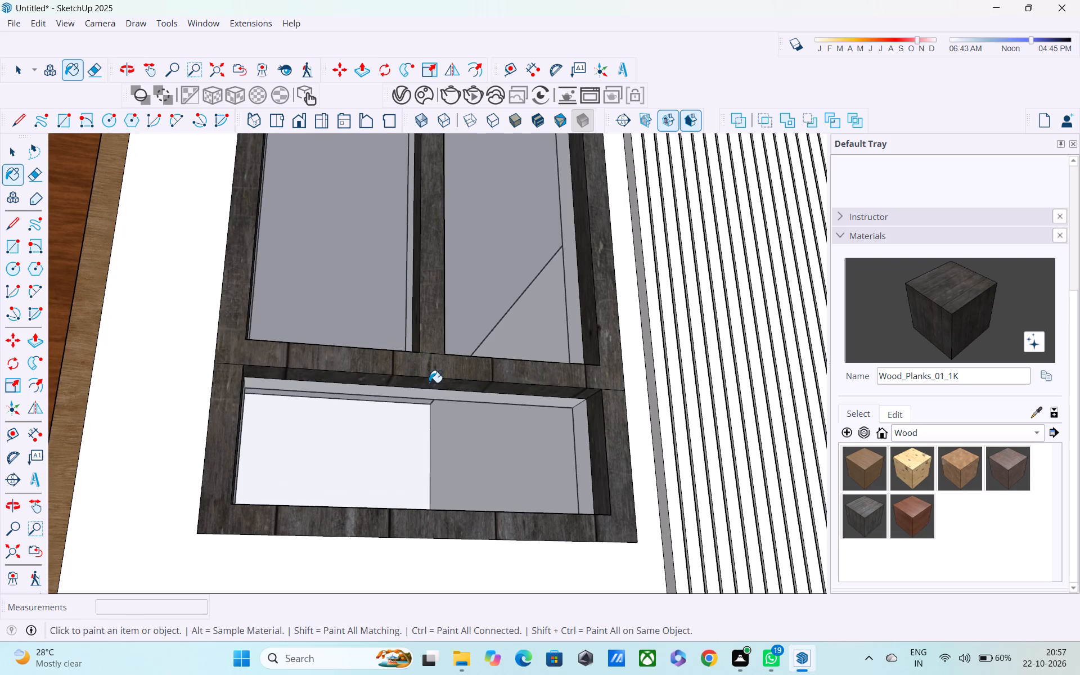
Paint the inner top face of the lower opening in the window nearest the origin with Wood_Planks_01_1K.
scroll(429, 382, "down", 2)
middle_click_drag(434, 382, 162, 426)
scroll(161, 426, "down", 3)
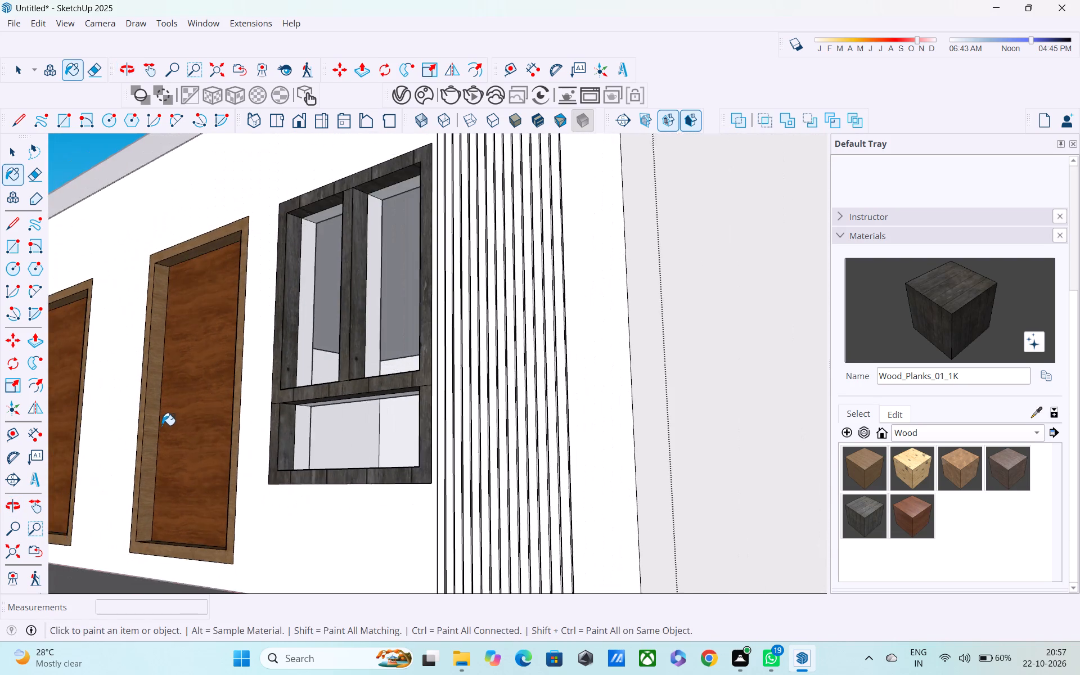
middle_click_drag(163, 425, 709, 469, "shift")
scroll(554, 455, "down", 1, "shift")
scroll(394, 477, "up", 6)
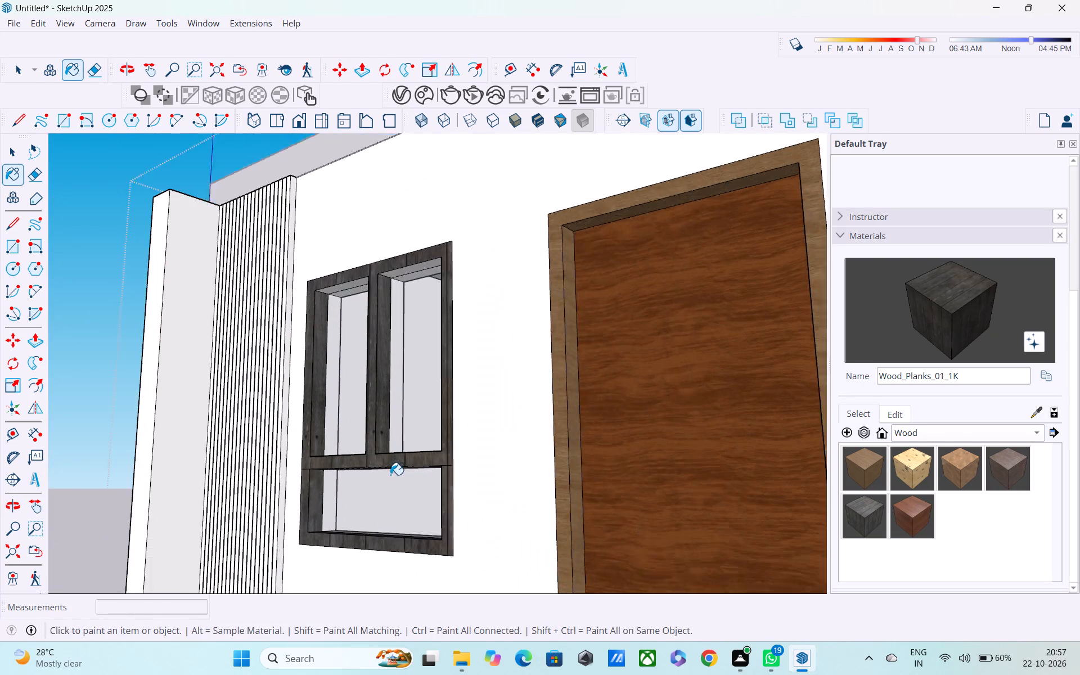
scroll(390, 475, "up", 2)
middle_click_drag(390, 474, 412, 420)
scroll(417, 410, "up", 4)
left_click(423, 401)
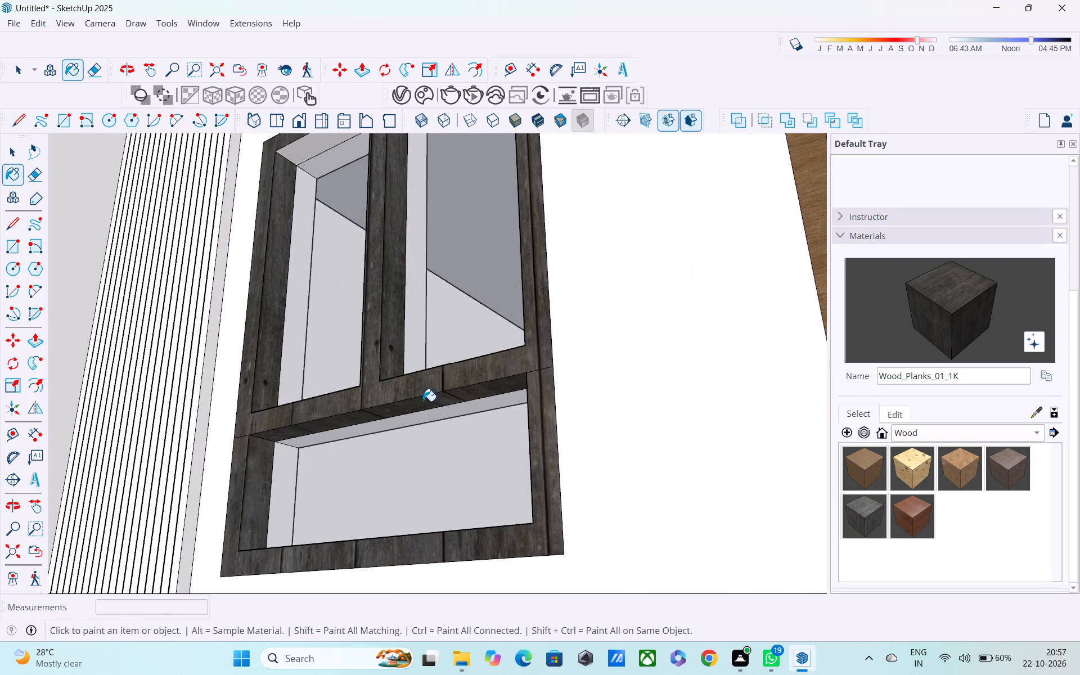
Close the building group being edited so that nothing remains selected.
scroll(424, 400, "down", 11)
left_click(2, 542)
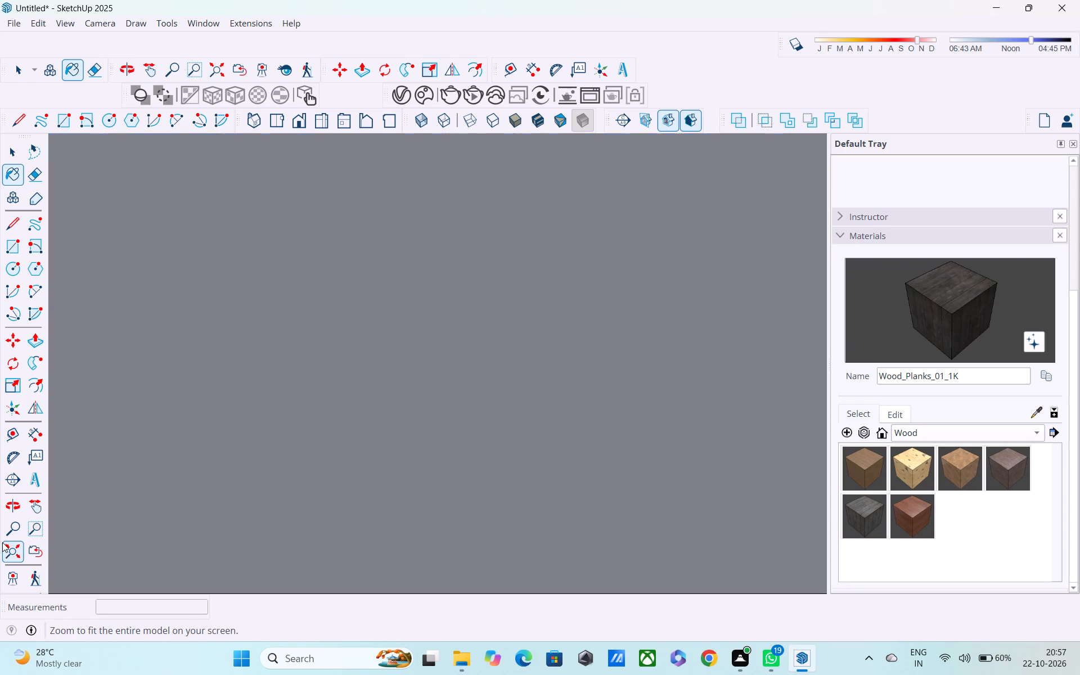
scroll(361, 490, "down", 2)
middle_click_drag(433, 433, 520, 555)
middle_click_drag(242, 357, 386, 480)
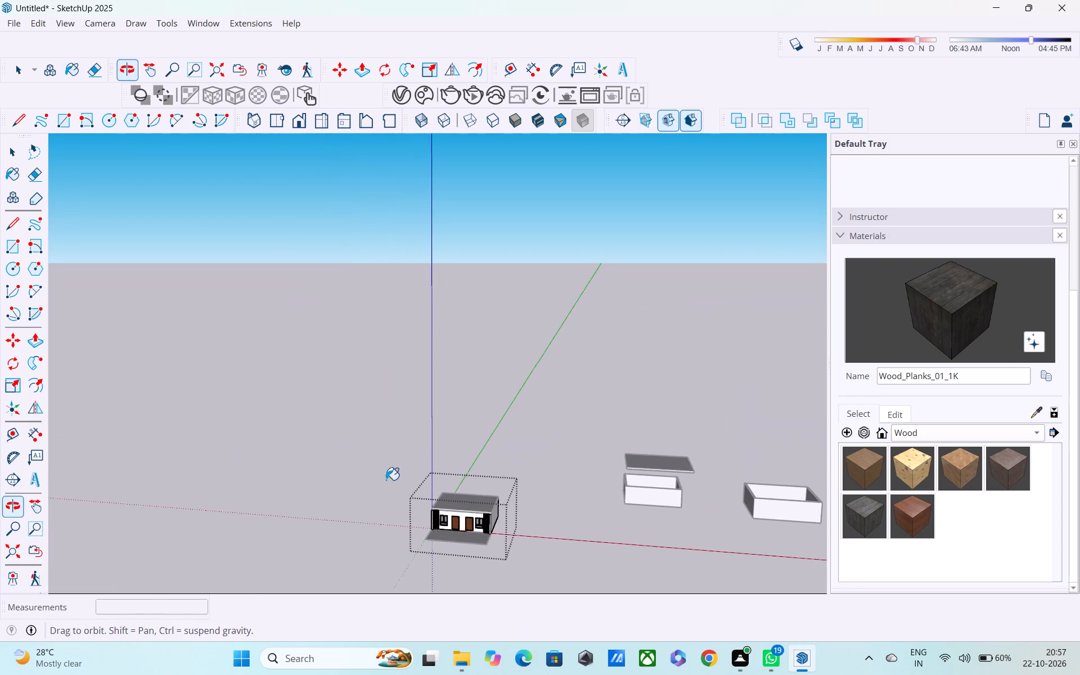
middle_click_drag(386, 480, 385, 480)
scroll(472, 493, "up", 8)
middle_click_drag(448, 503, 433, 466)
scroll(376, 499, "up", 5)
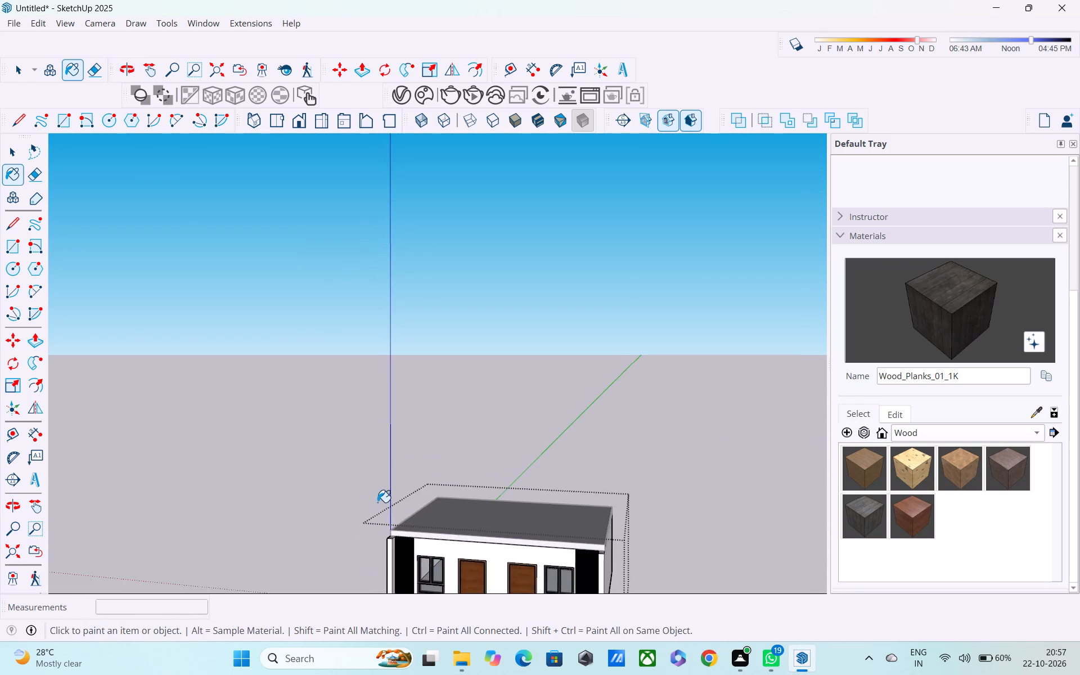
scroll(380, 506, "up", 3)
scroll(385, 499, "down", 6)
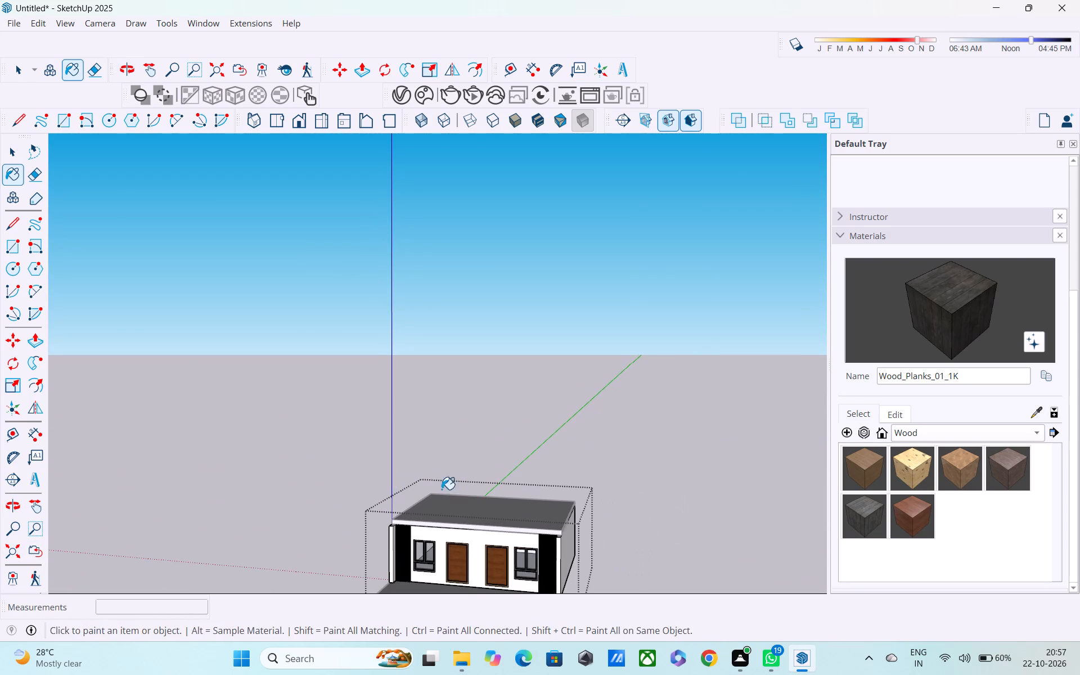
key("space")
left_click(499, 450)
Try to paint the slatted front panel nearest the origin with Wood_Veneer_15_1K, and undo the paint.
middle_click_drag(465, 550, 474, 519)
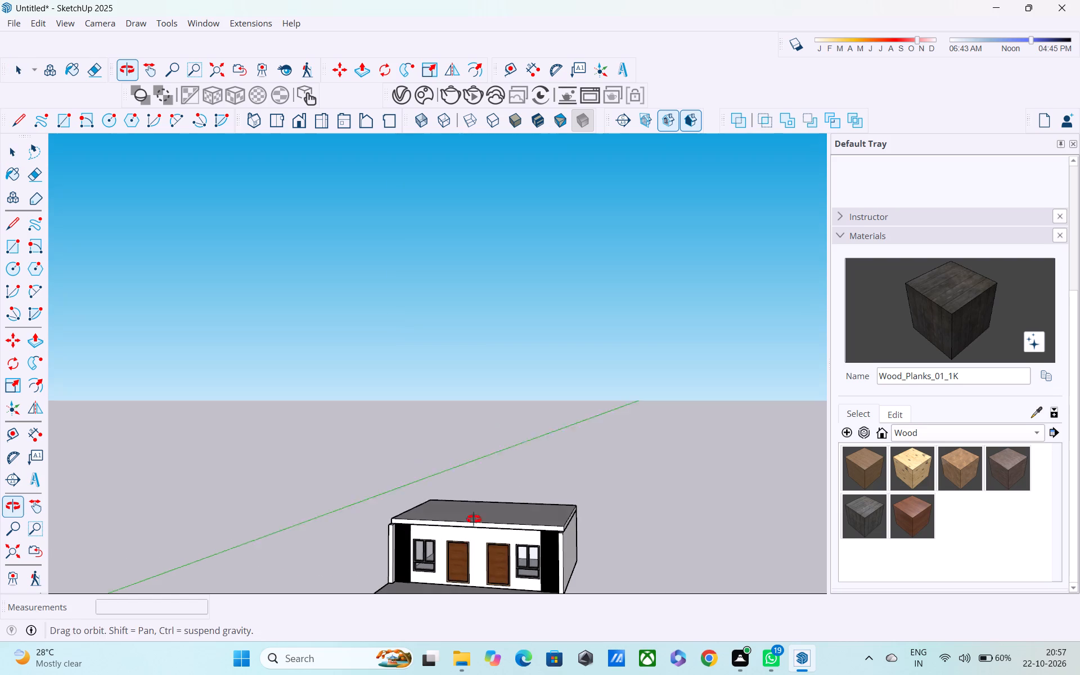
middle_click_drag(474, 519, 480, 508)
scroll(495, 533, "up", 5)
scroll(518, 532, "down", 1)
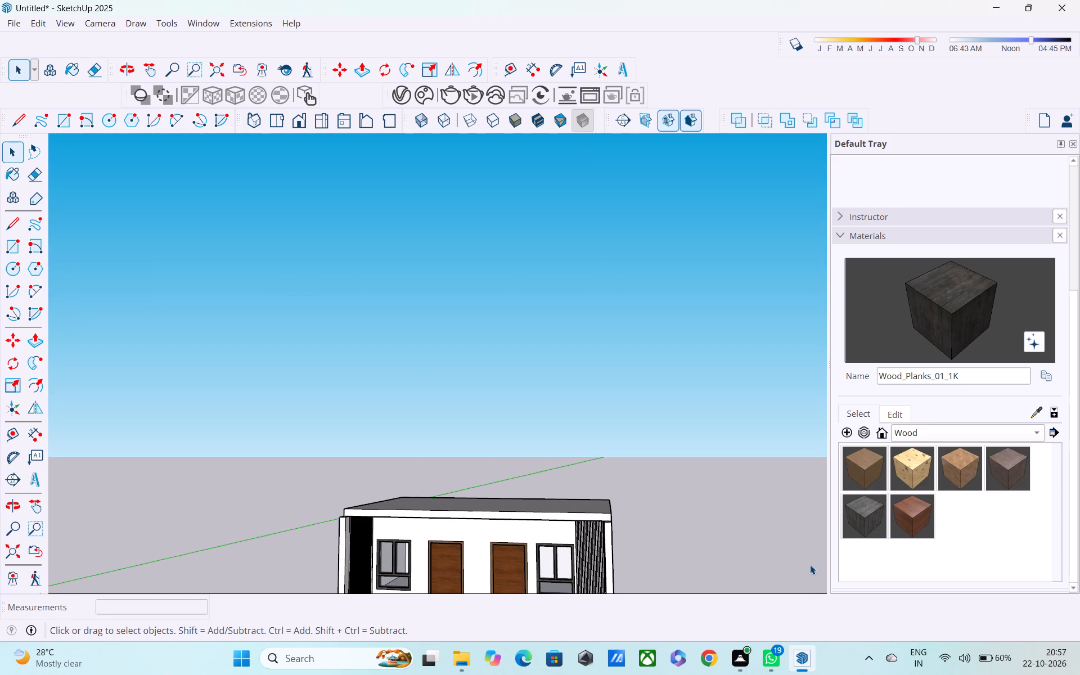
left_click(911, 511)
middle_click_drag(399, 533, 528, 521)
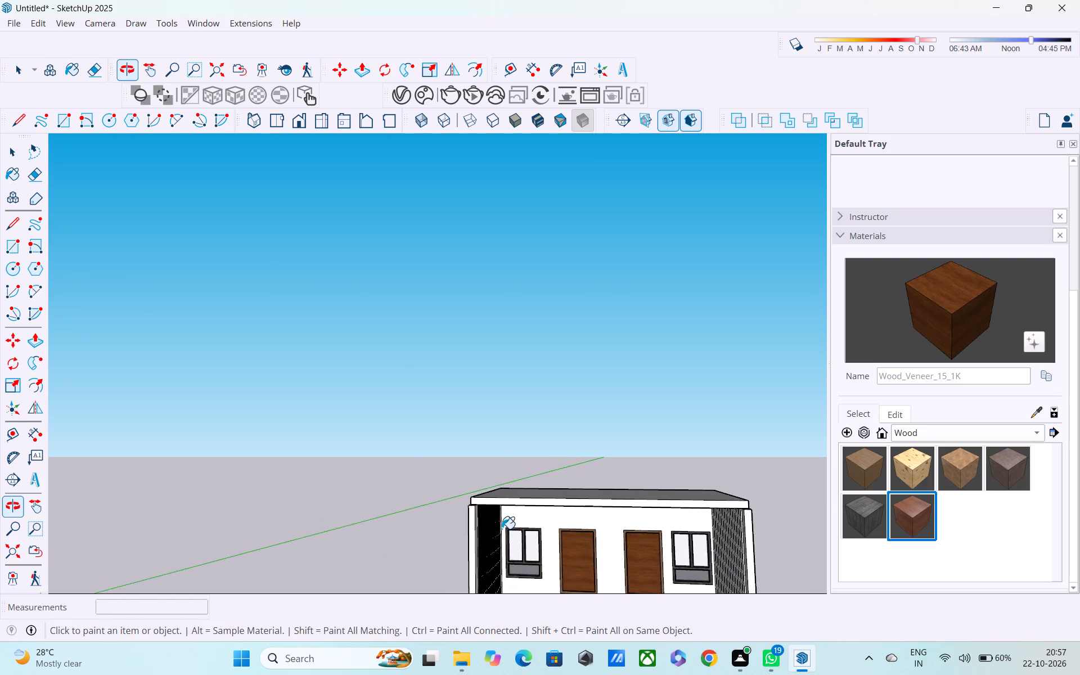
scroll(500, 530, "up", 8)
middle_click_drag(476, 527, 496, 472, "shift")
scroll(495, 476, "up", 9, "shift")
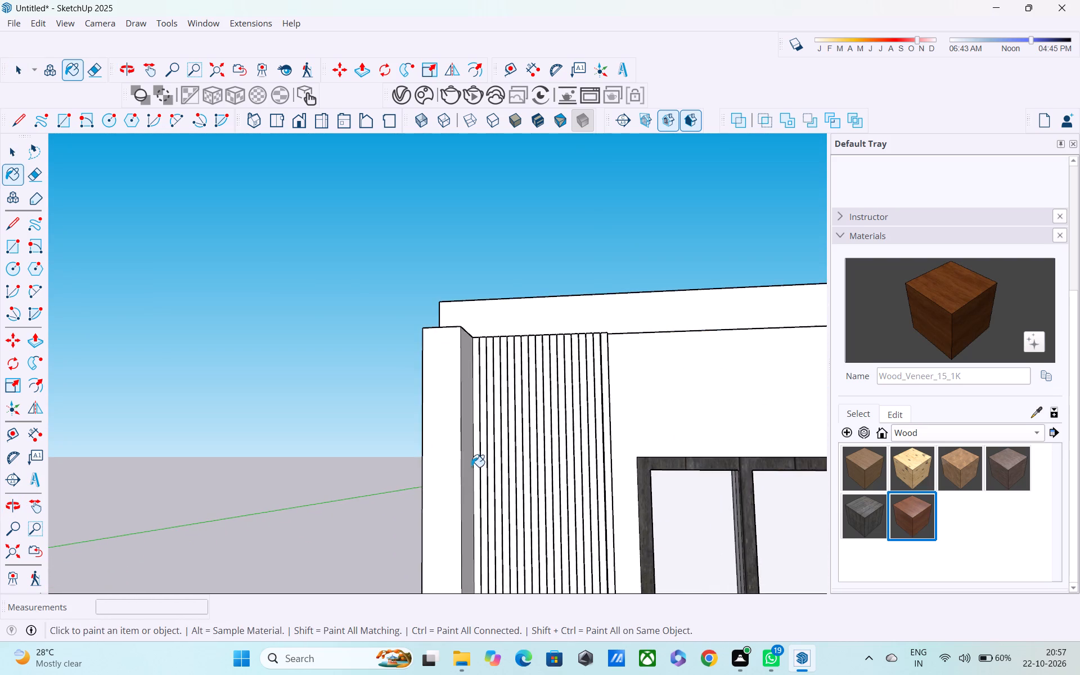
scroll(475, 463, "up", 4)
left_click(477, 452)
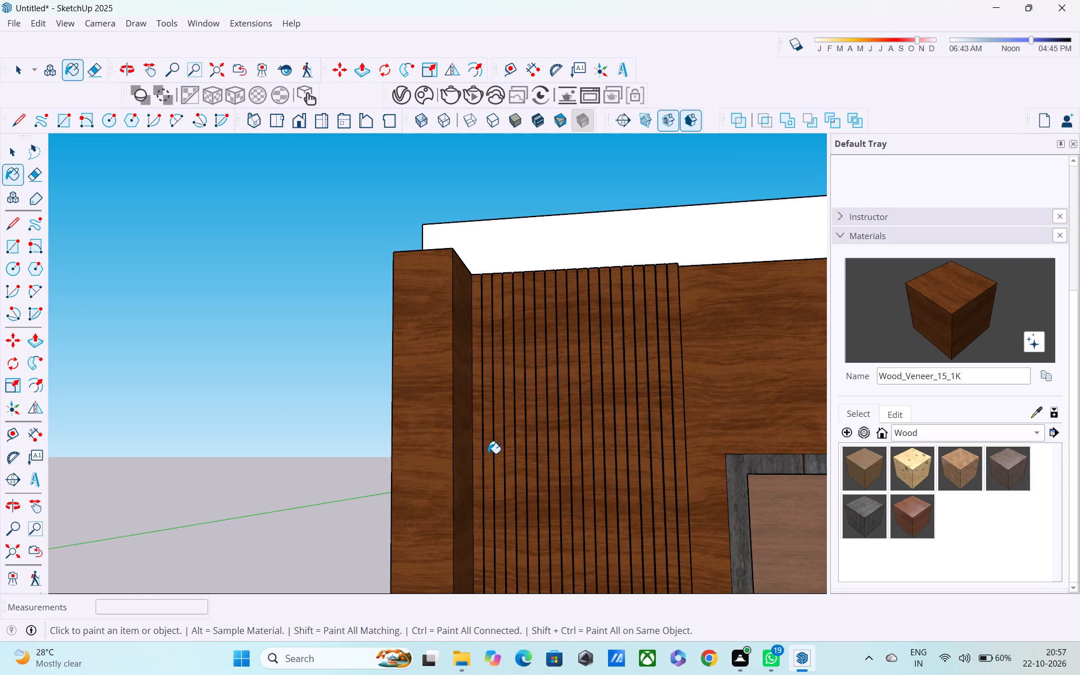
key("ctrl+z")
Inside the building group, paint the first nine slats of the front panel nearest the origin with Wood_Veneer_15_1K, starting at the side wall.
key("space")
double_click(529, 455)
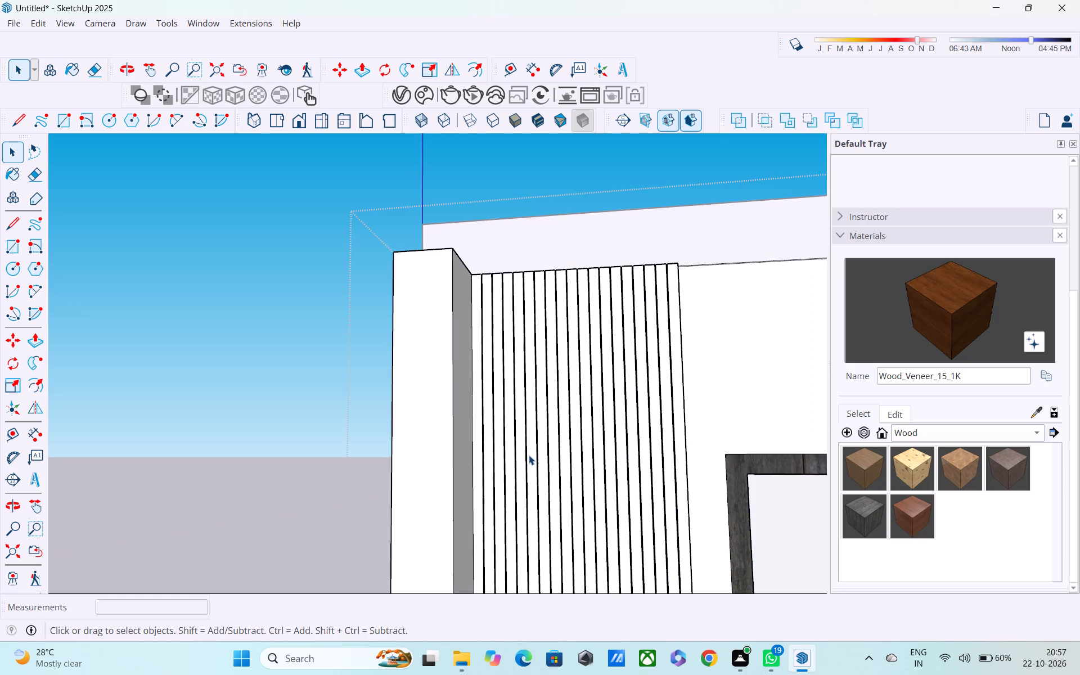
left_click(907, 506)
scroll(500, 474, "up", 3)
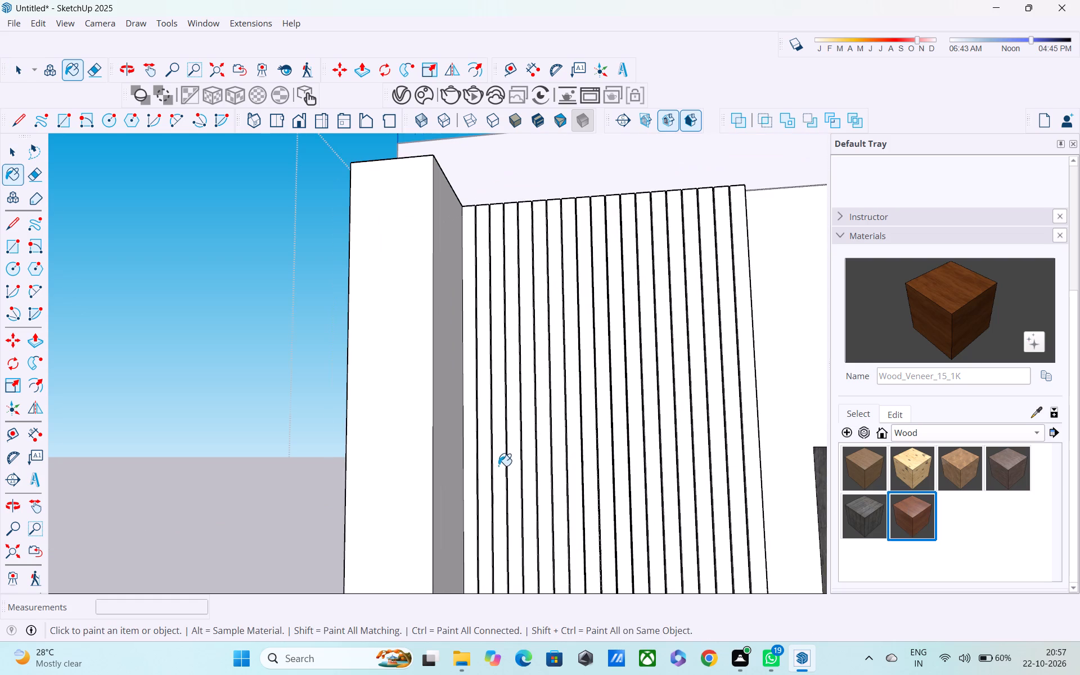
left_click(467, 422)
left_click(486, 424)
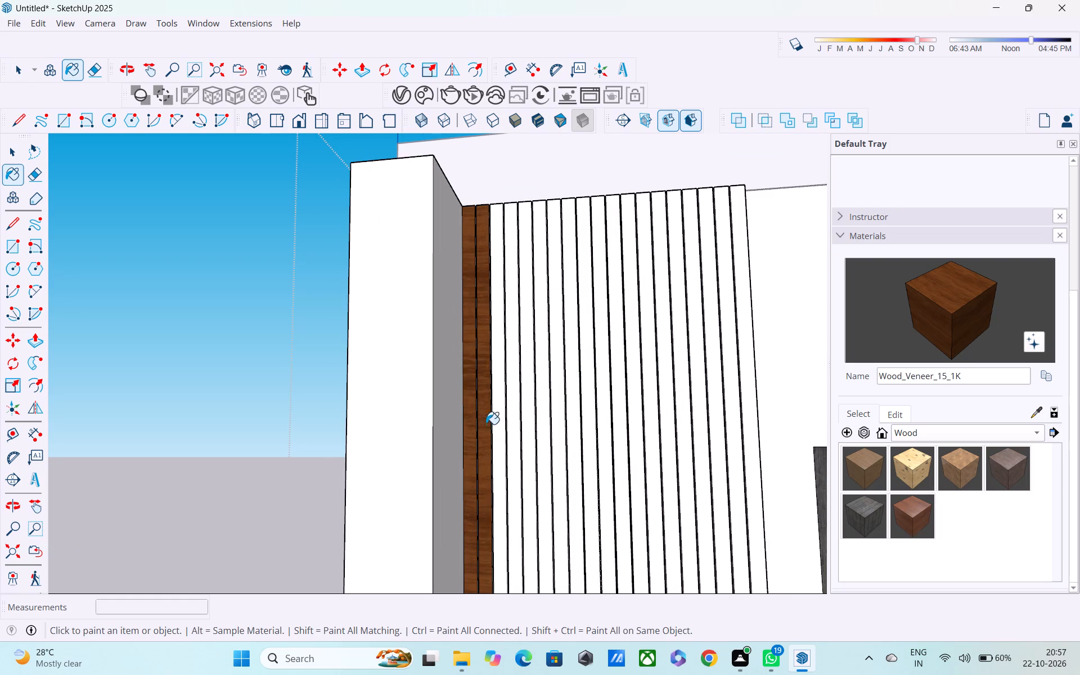
left_click(502, 432)
left_click(515, 436)
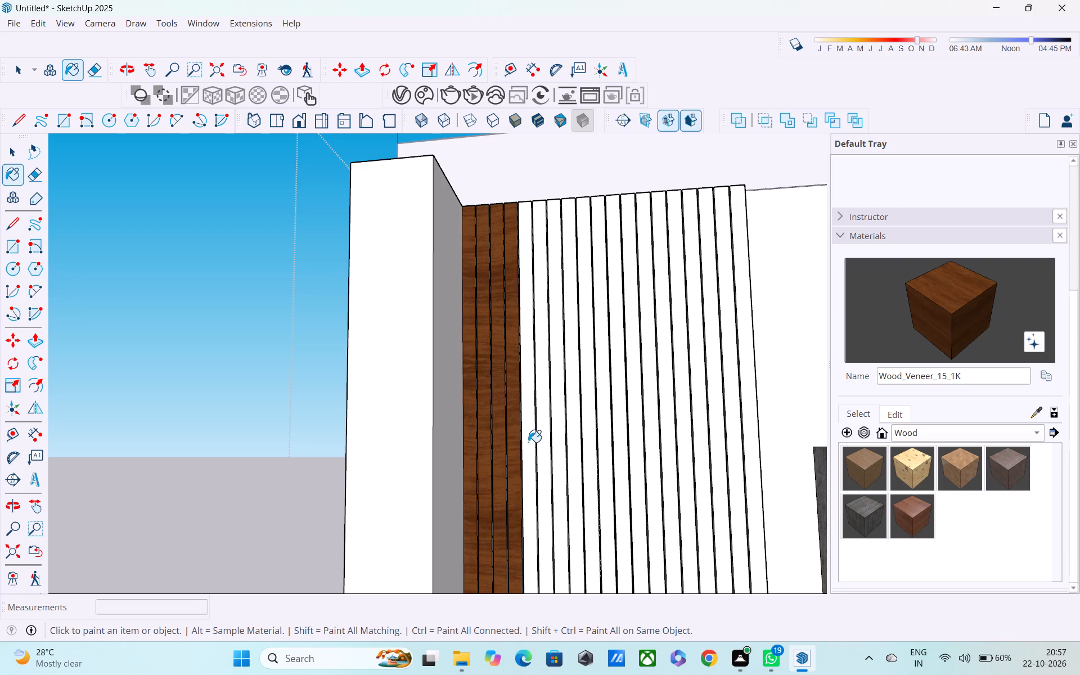
left_click(528, 442)
left_click(546, 454)
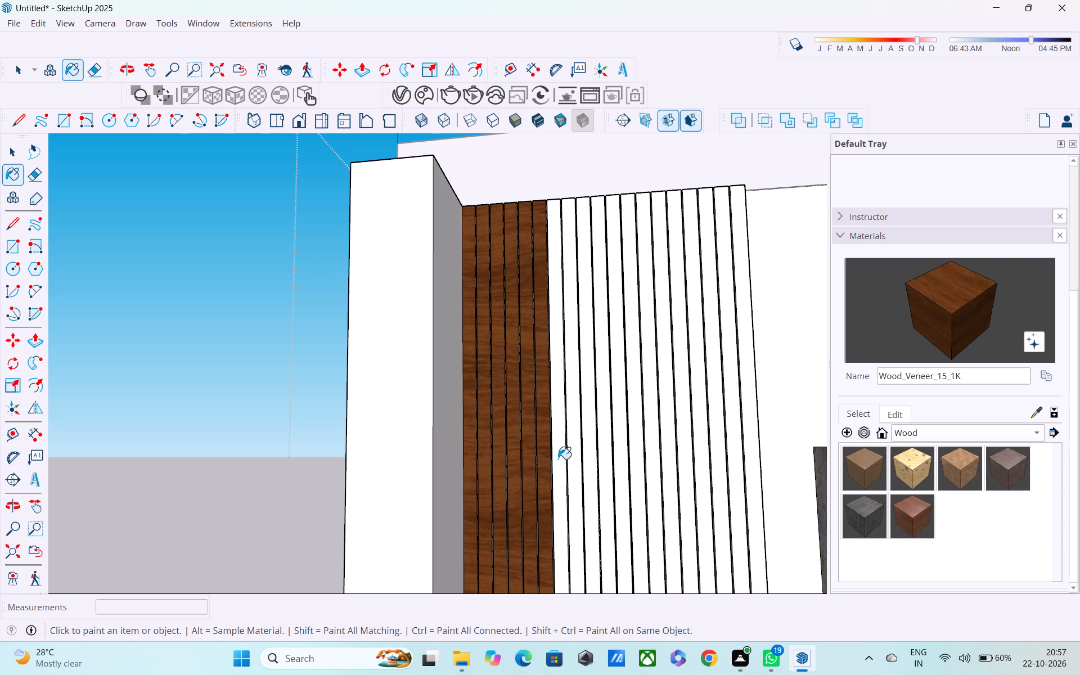
left_click(558, 459)
left_click(576, 461)
left_click(587, 454)
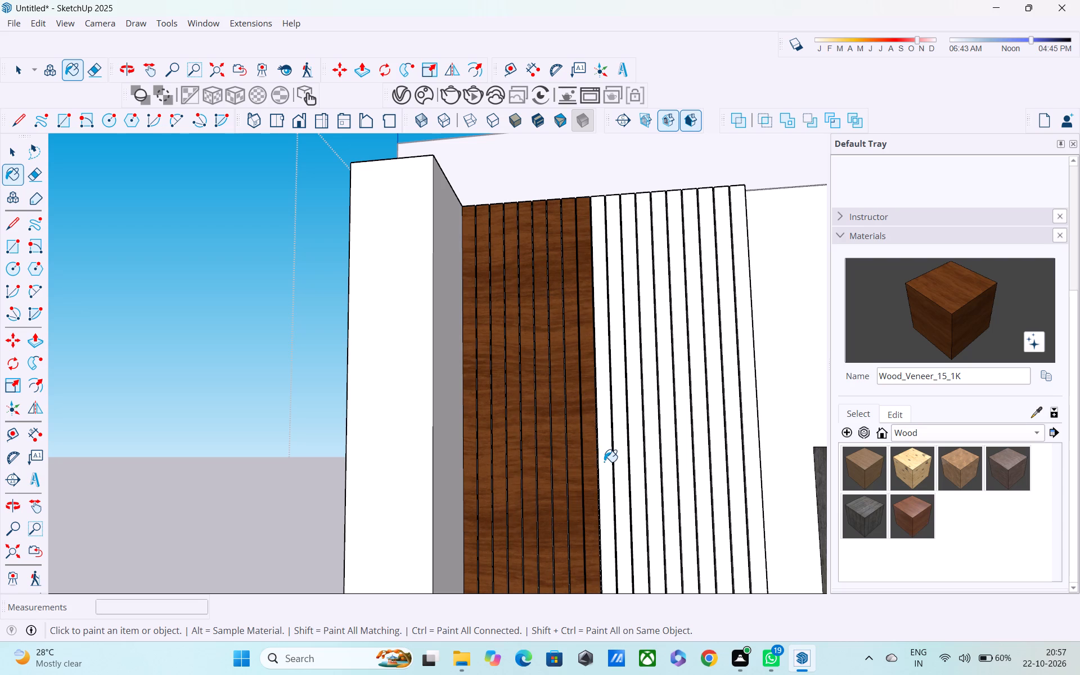
Paint the remaining ten slats of the same panel, up to its window-side edge, with Wood_Veneer_15_1K.
left_click(604, 462)
left_click(622, 454)
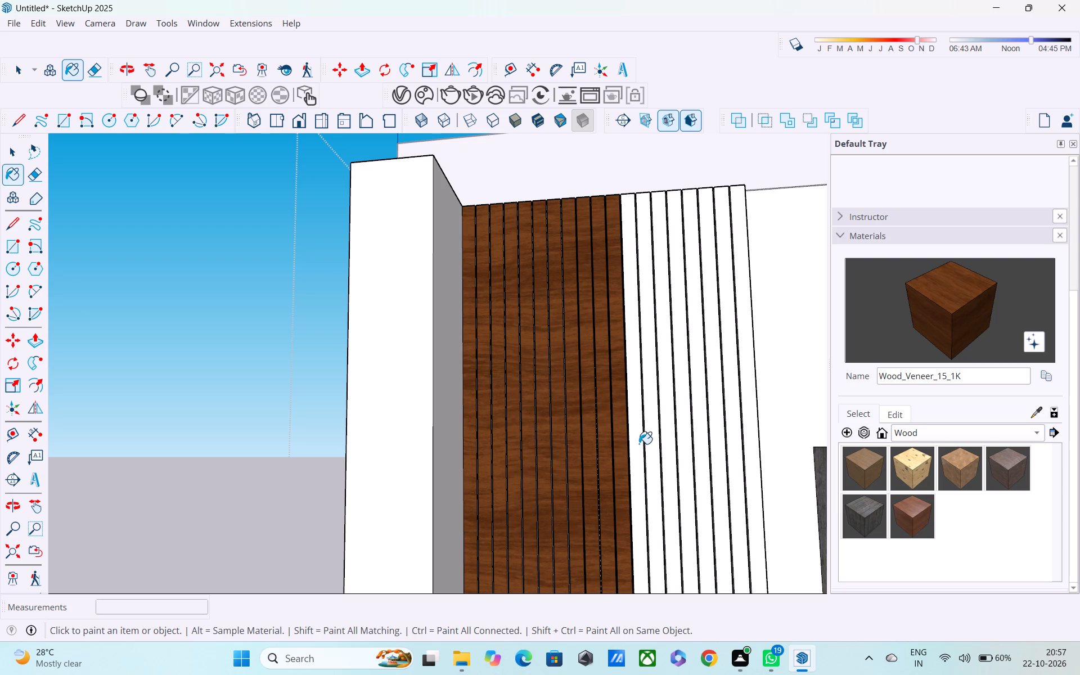
left_click(636, 439)
left_click(655, 452)
left_click(670, 448)
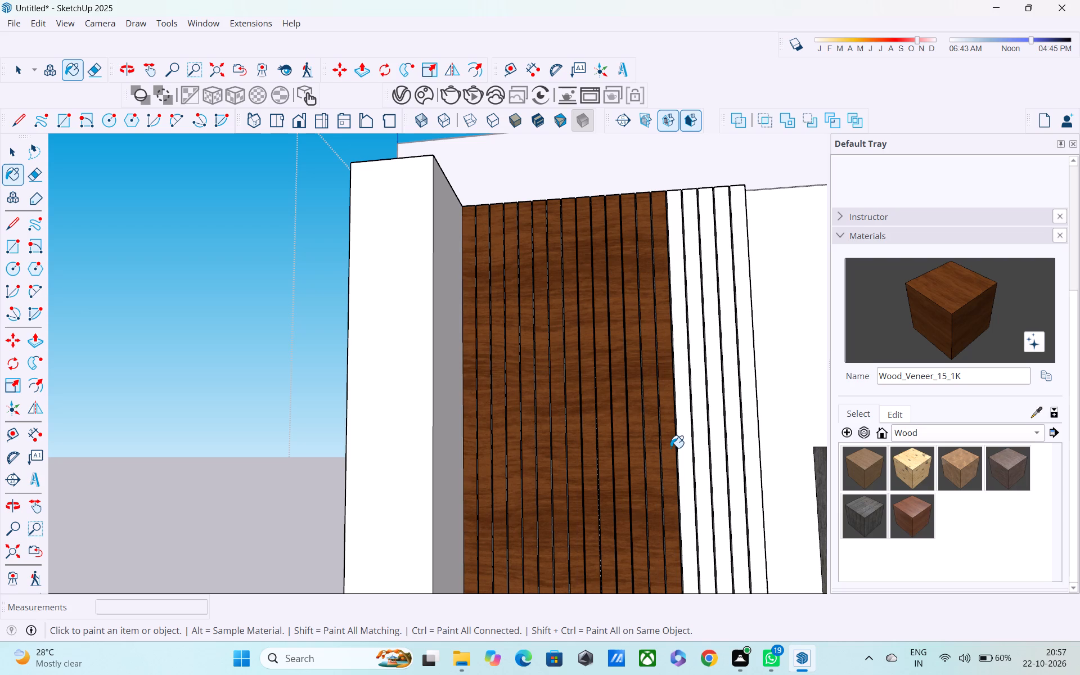
left_click(686, 446)
left_click(700, 442)
left_click(714, 437)
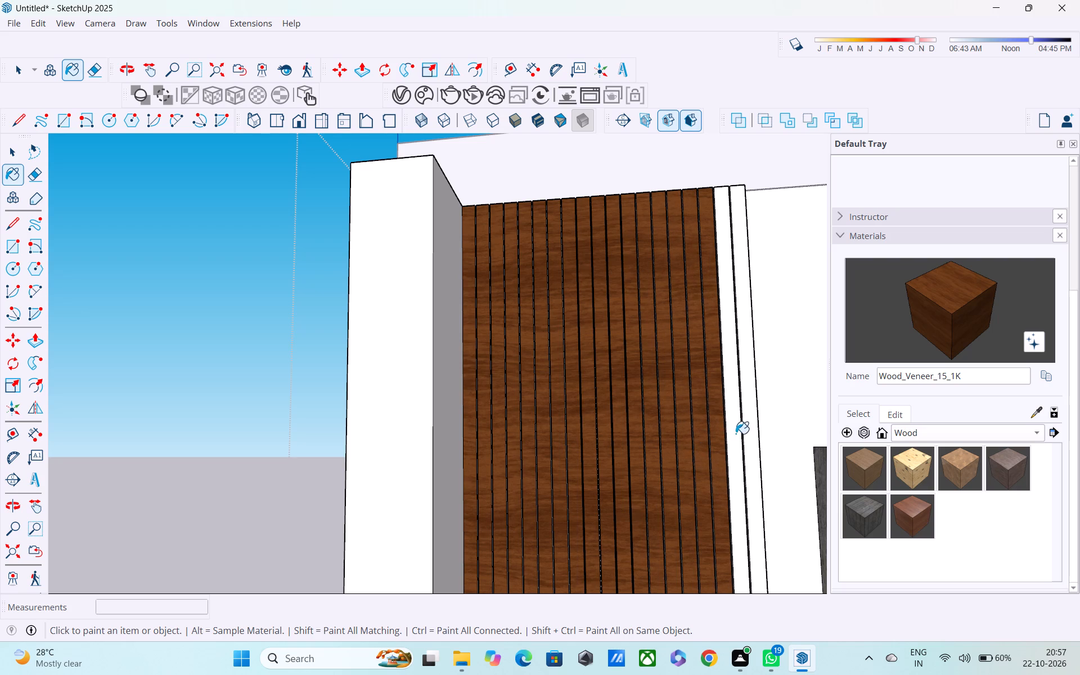
left_click(736, 434)
left_click(752, 429)
Paint the first eight slats of the panel at the facade's other end with Wood_Veneer_15_1K, starting from the window side.
scroll(752, 429, "down", 3)
middle_click_drag(749, 431, 384, 413)
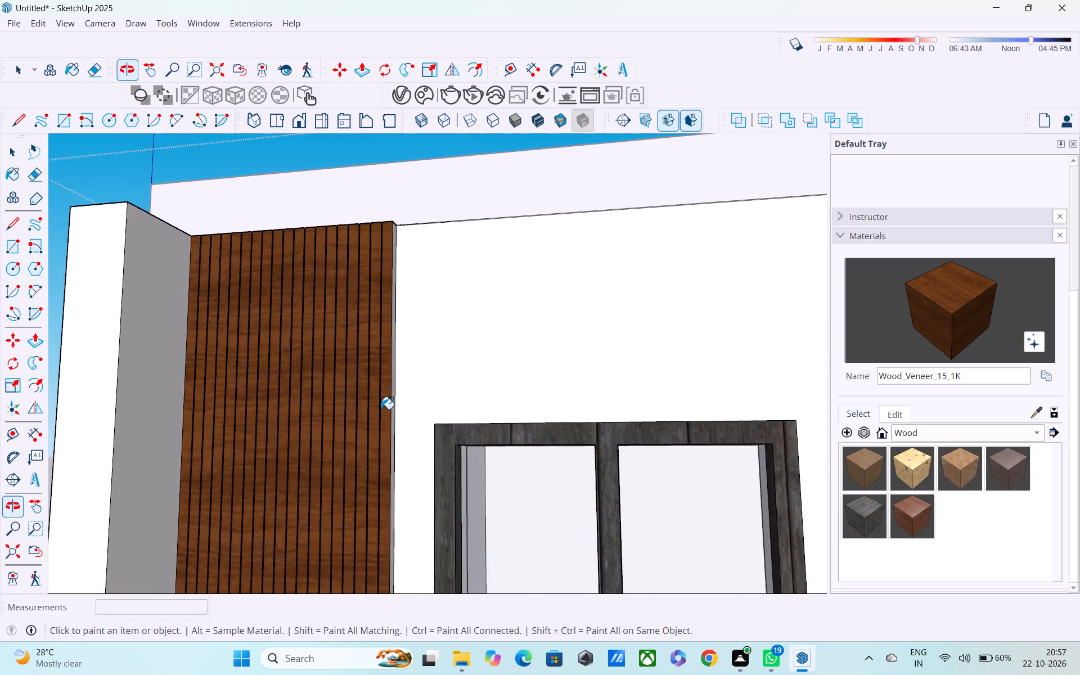
scroll(381, 409, "down", 7)
middle_click_drag(511, 400, 293, 330)
scroll(440, 347, "down", 3)
middle_click_drag(475, 368, 228, 291)
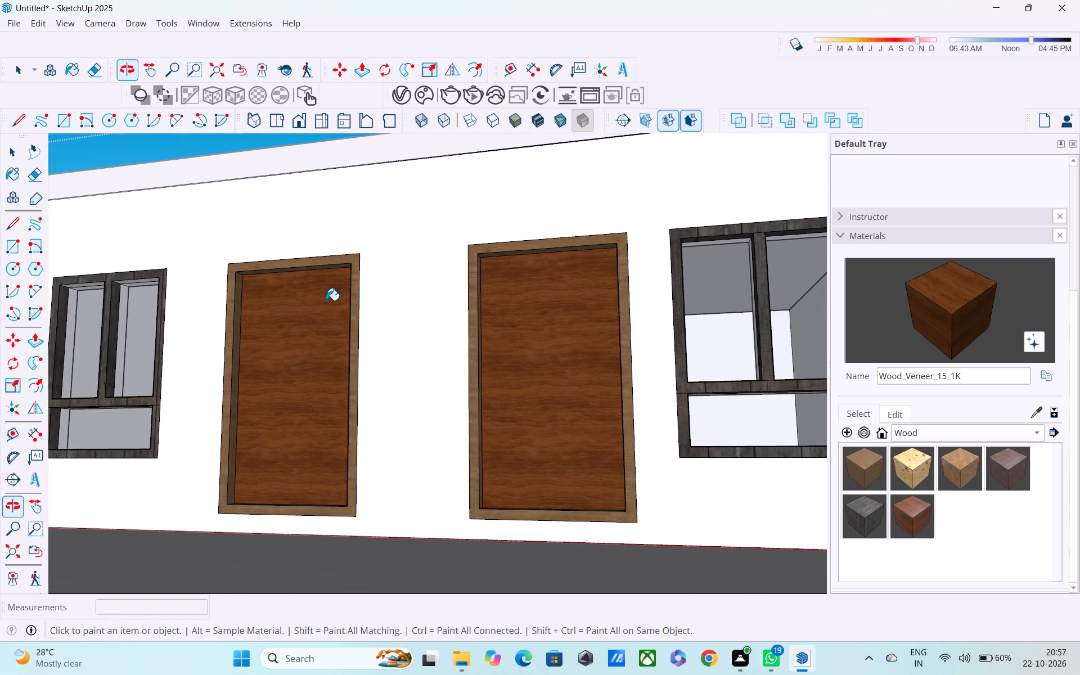
middle_click_drag(597, 321, 274, 325, "shift")
scroll(551, 359, "up", 4)
scroll(501, 381, "up", 1)
middle_click_drag(501, 381, 739, 438)
scroll(546, 435, "up", 4)
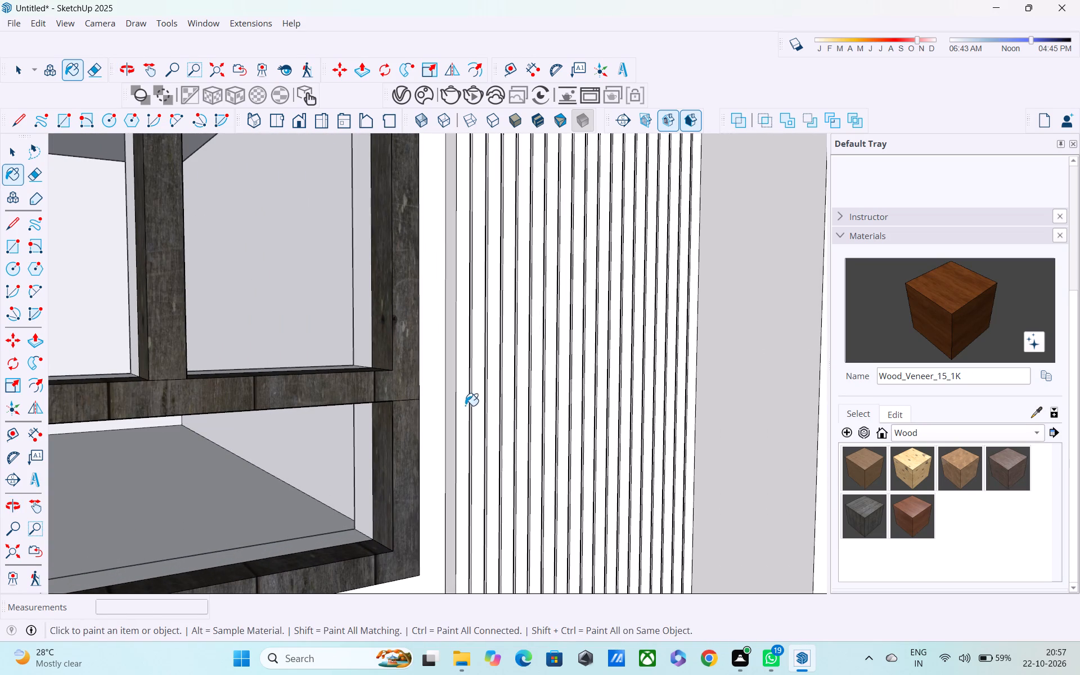
left_click(460, 401)
left_click(481, 409)
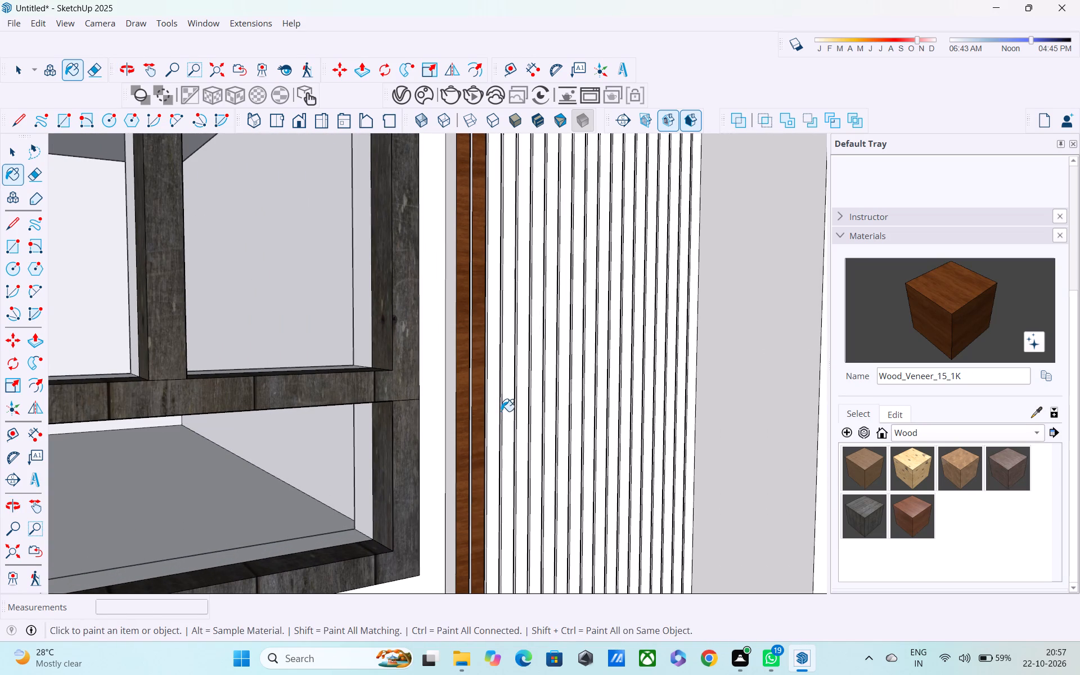
left_click(492, 401)
left_click(507, 411)
left_click(528, 418)
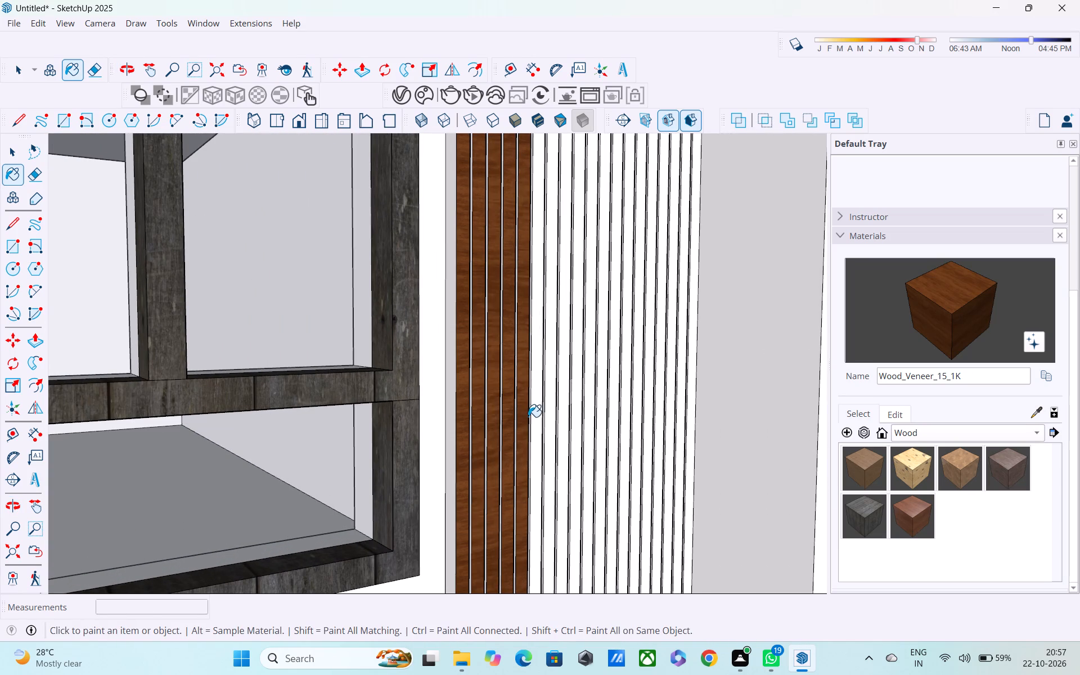
left_click(543, 403)
left_click(540, 409)
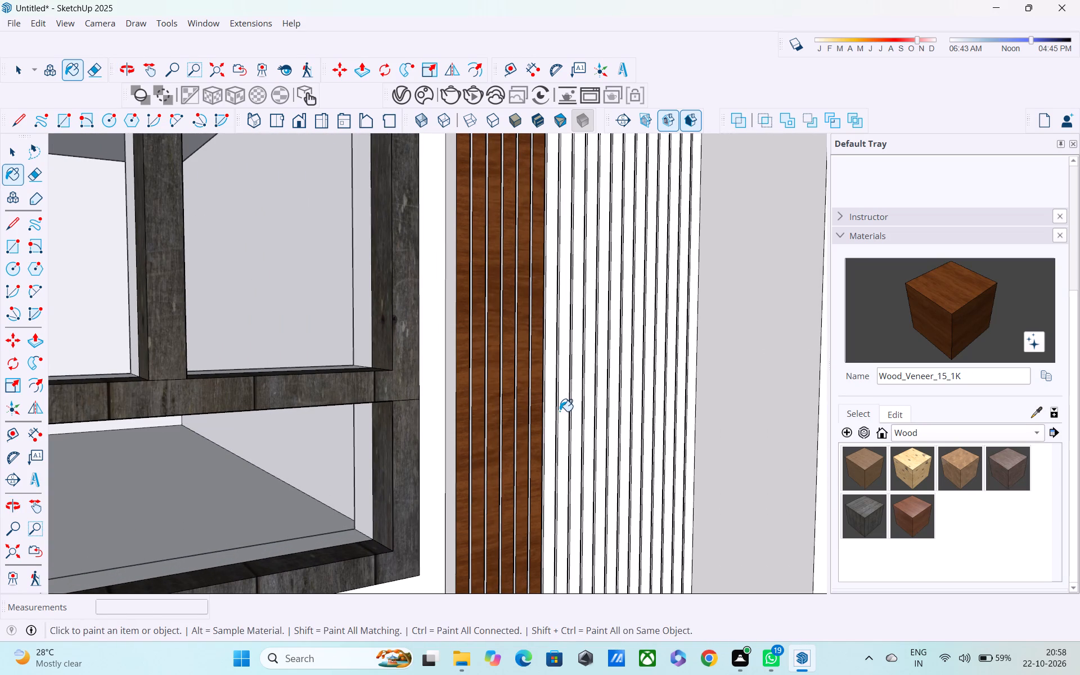
left_click(551, 403)
left_click(566, 417)
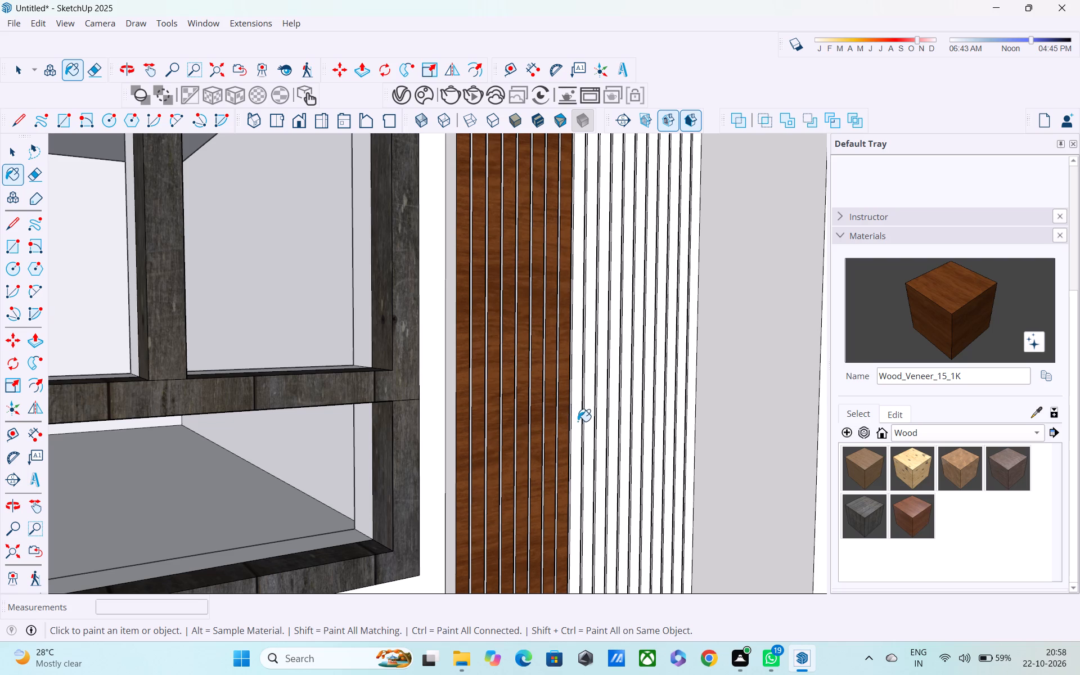
Paint the remaining slats of the same panel, up to the projecting side wall, with Wood_Veneer_15_1K.
left_click(578, 421)
left_click(590, 415)
left_click(600, 416)
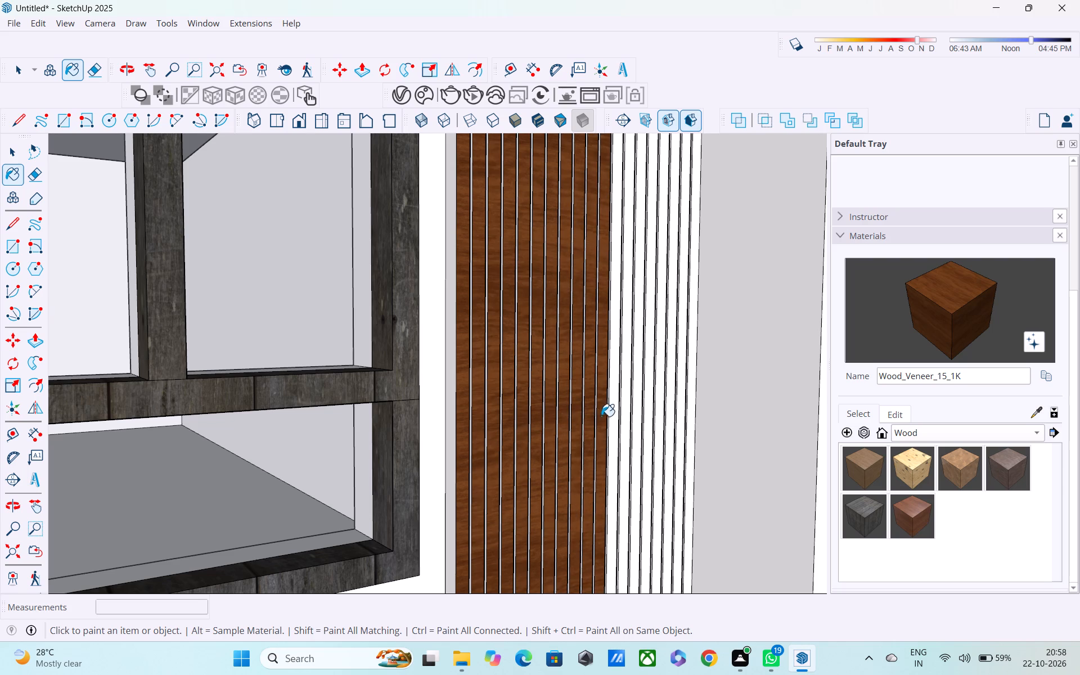
left_click(614, 418)
left_click(624, 408)
left_click(637, 415)
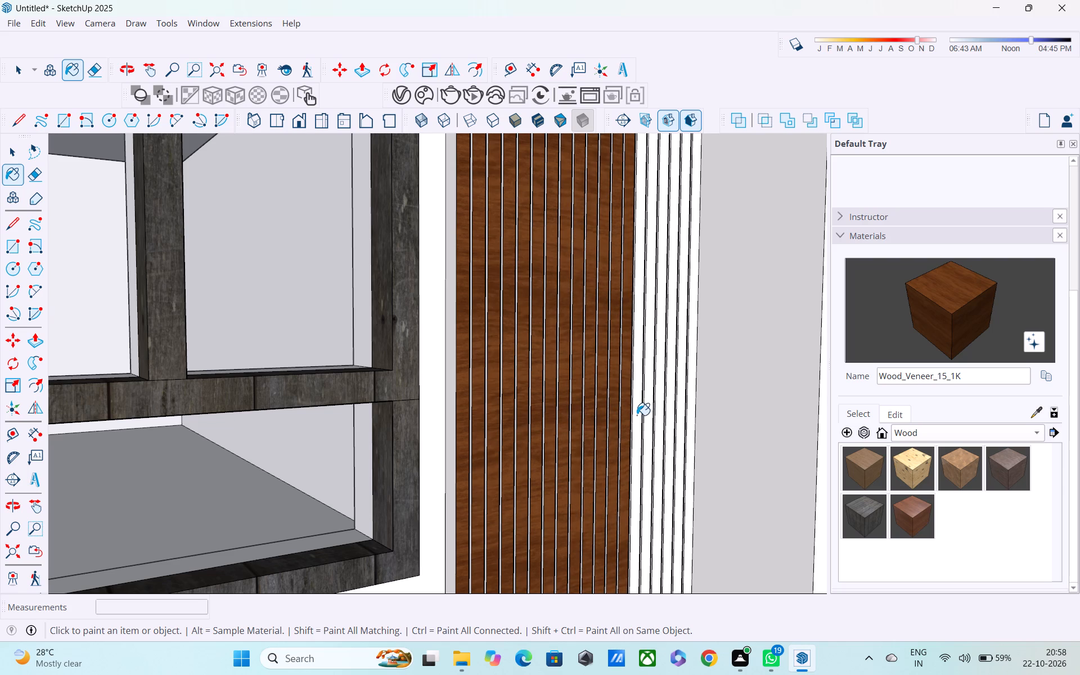
left_click(649, 413)
left_click(660, 408)
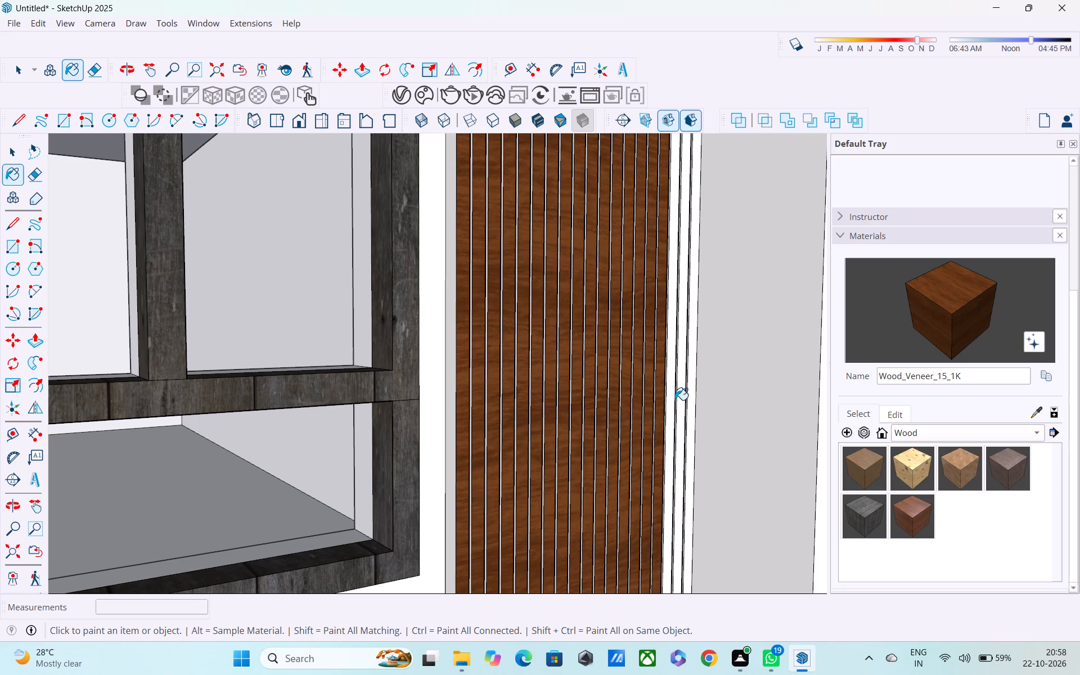
left_click(671, 391)
left_click(682, 396)
middle_click_drag(683, 397, 650, 400)
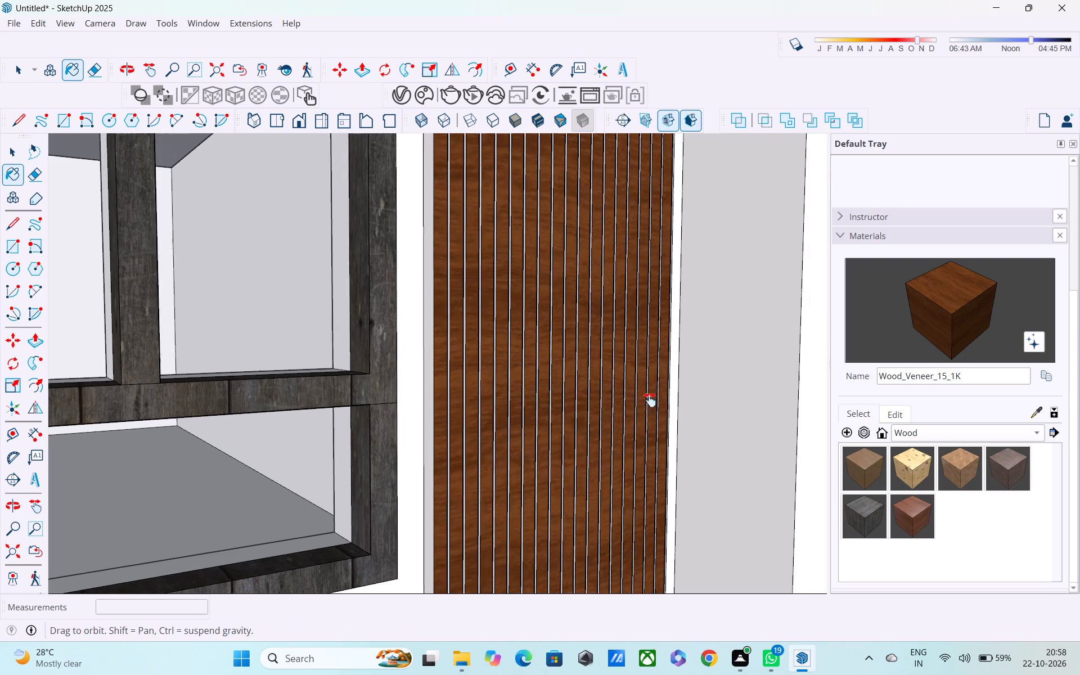
middle_click_drag(650, 400, 561, 406)
scroll(560, 406, "up", 3)
left_click(577, 395)
Examine the front facade from several angles, checking both slatted panels, the doors and the window frames.
middle_click_drag(582, 398, 485, 409)
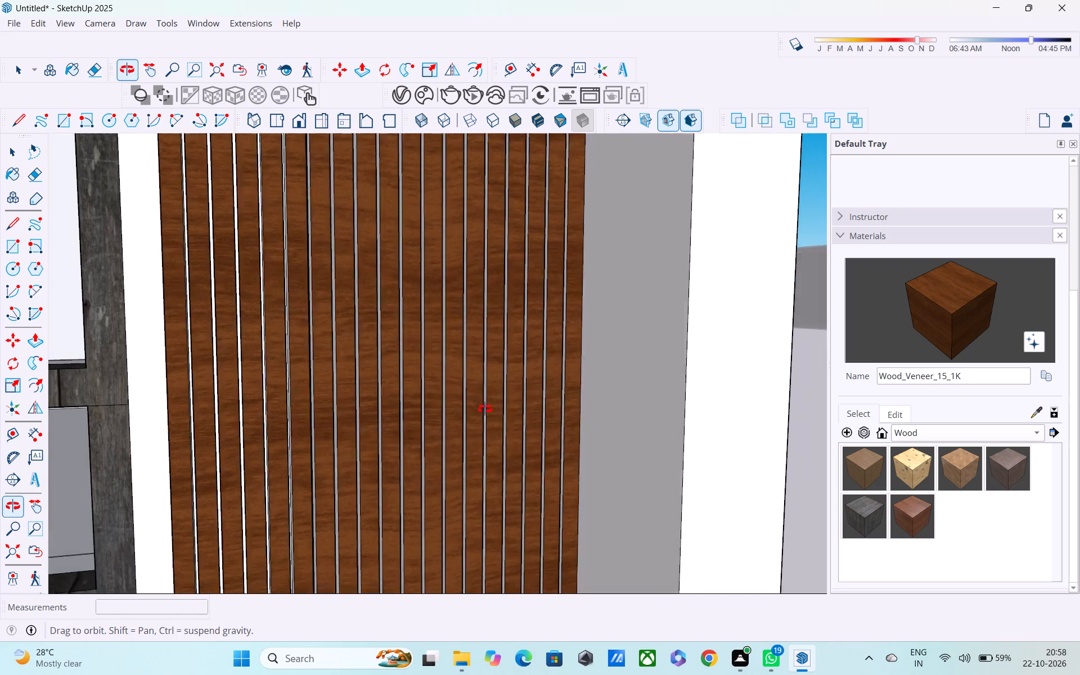
middle_click_drag(485, 409, 451, 415)
scroll(444, 416, "down", 4)
middle_click_drag(439, 417, 433, 334, "shift")
scroll(444, 319, "down", 8)
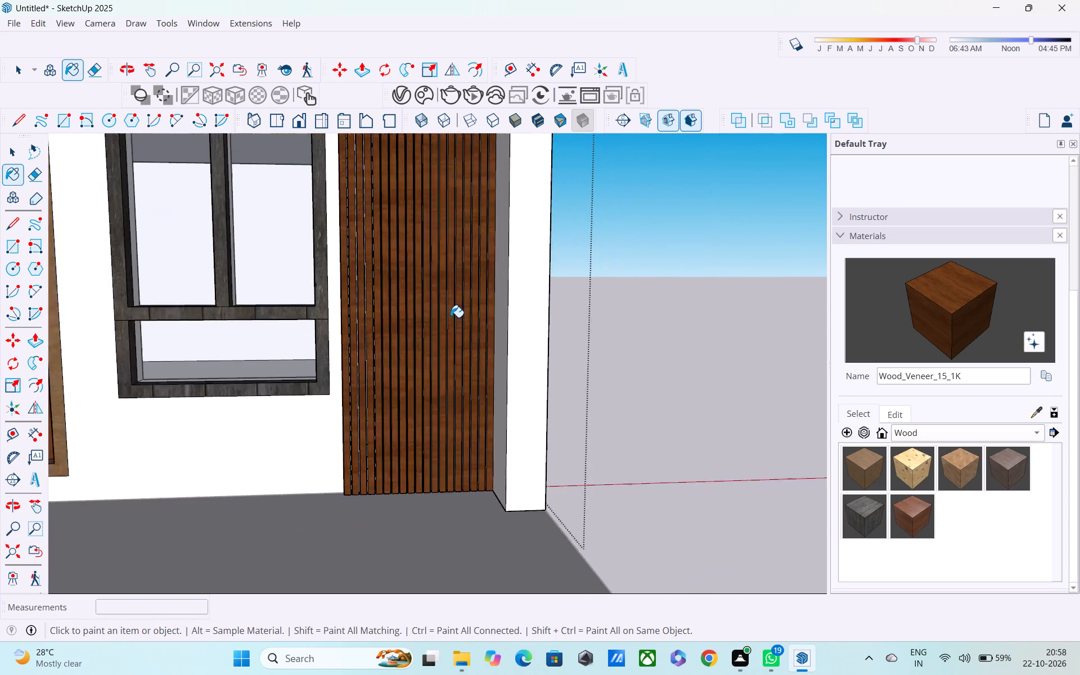
scroll(451, 317, "down", 10)
middle_click_drag(448, 337, 501, 382)
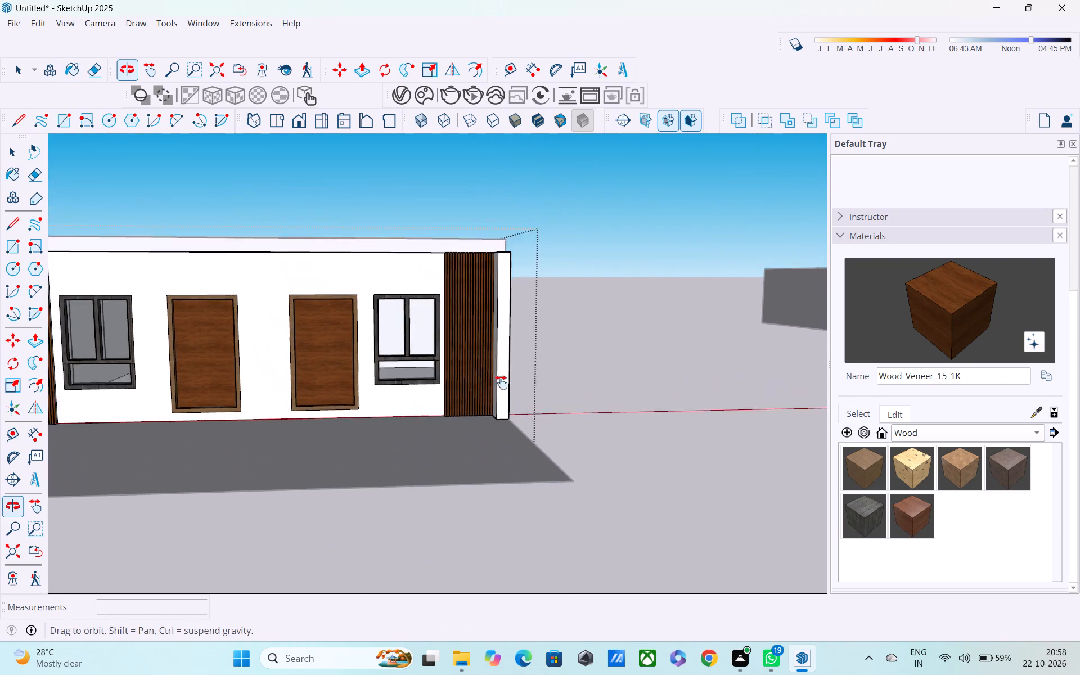
middle_click_drag(501, 382, 625, 395)
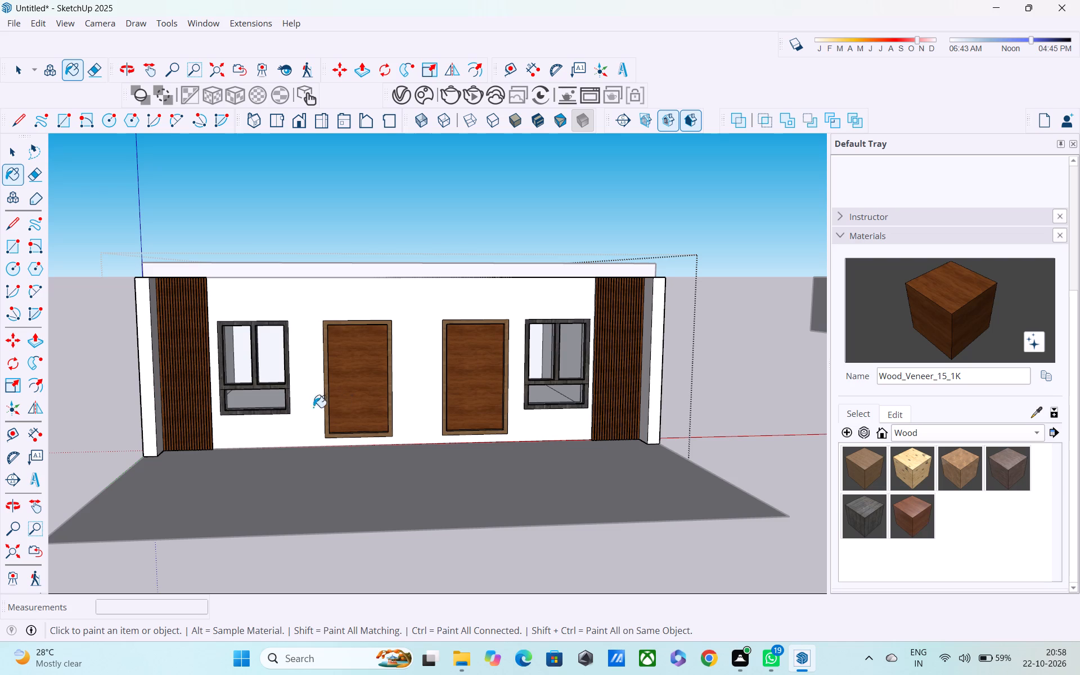
middle_click_drag(236, 414, 88, 496)
scroll(279, 426, "up", 4)
scroll(190, 404, "up", 3)
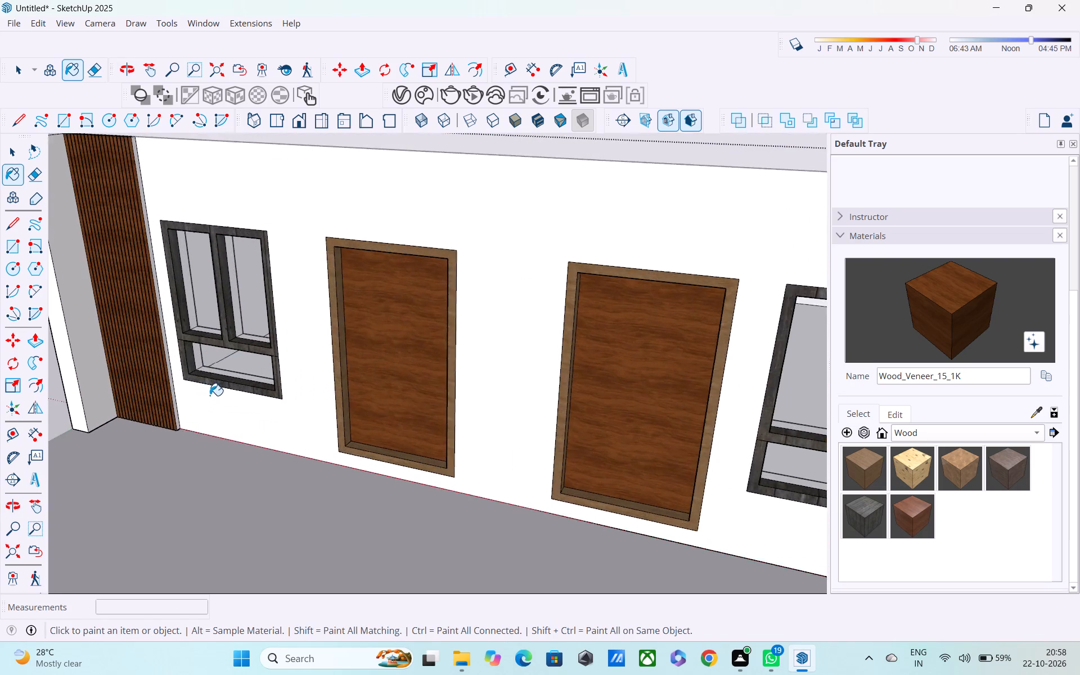
middle_click_drag(210, 395, 235, 353)
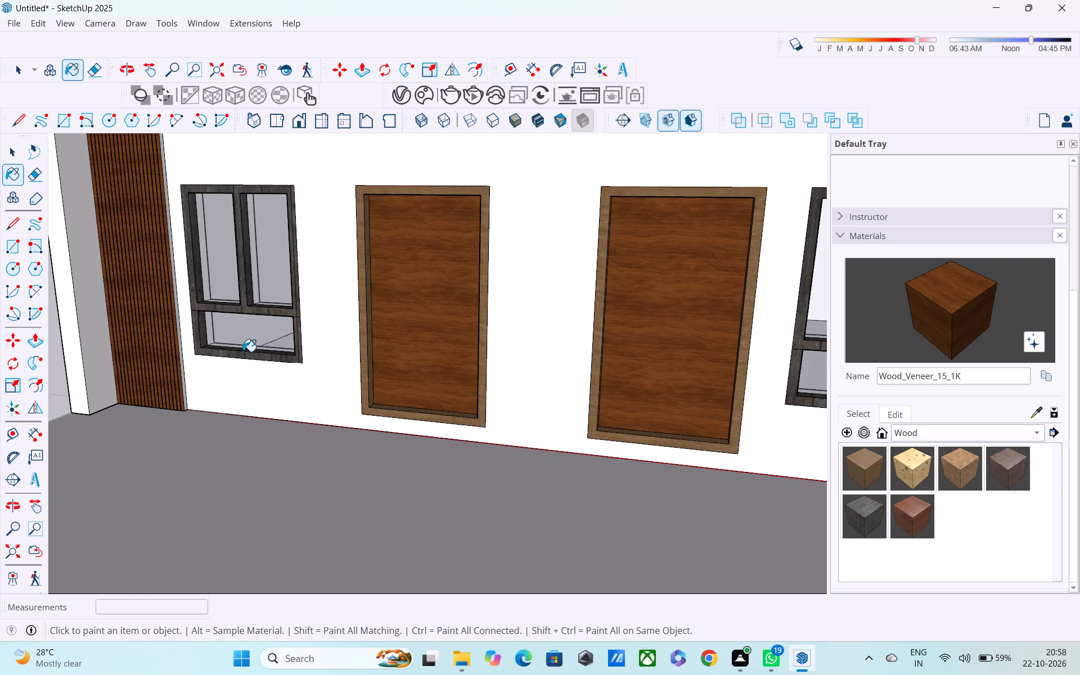
scroll(246, 340, "down", 3)
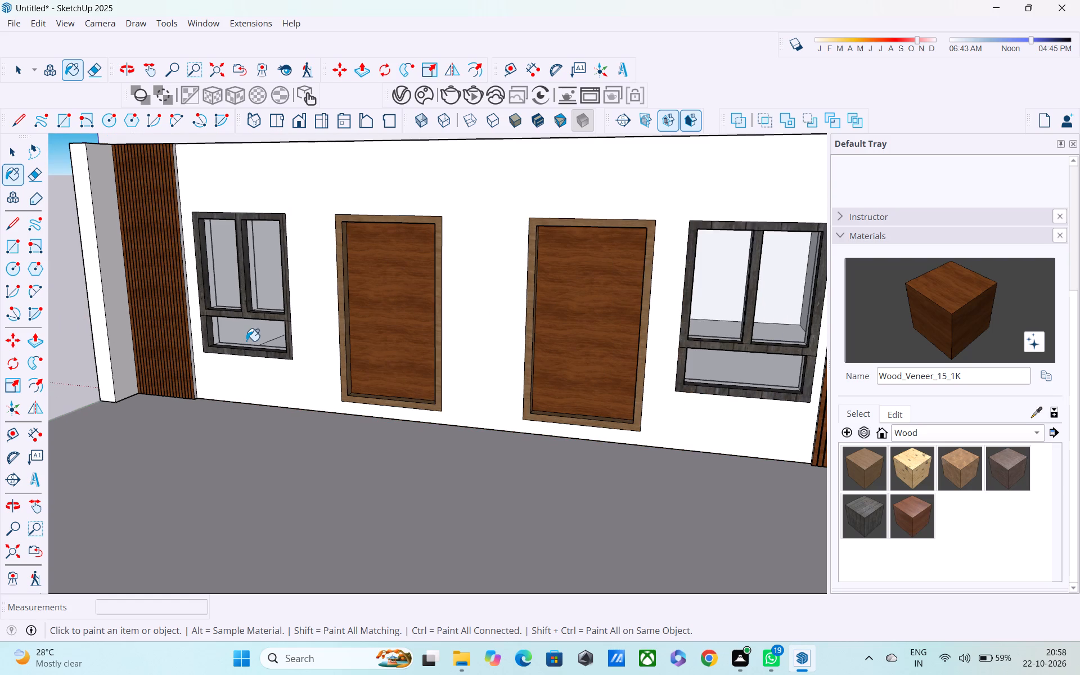
middle_click_drag(247, 340, 307, 407)
scroll(308, 399, "down", 1)
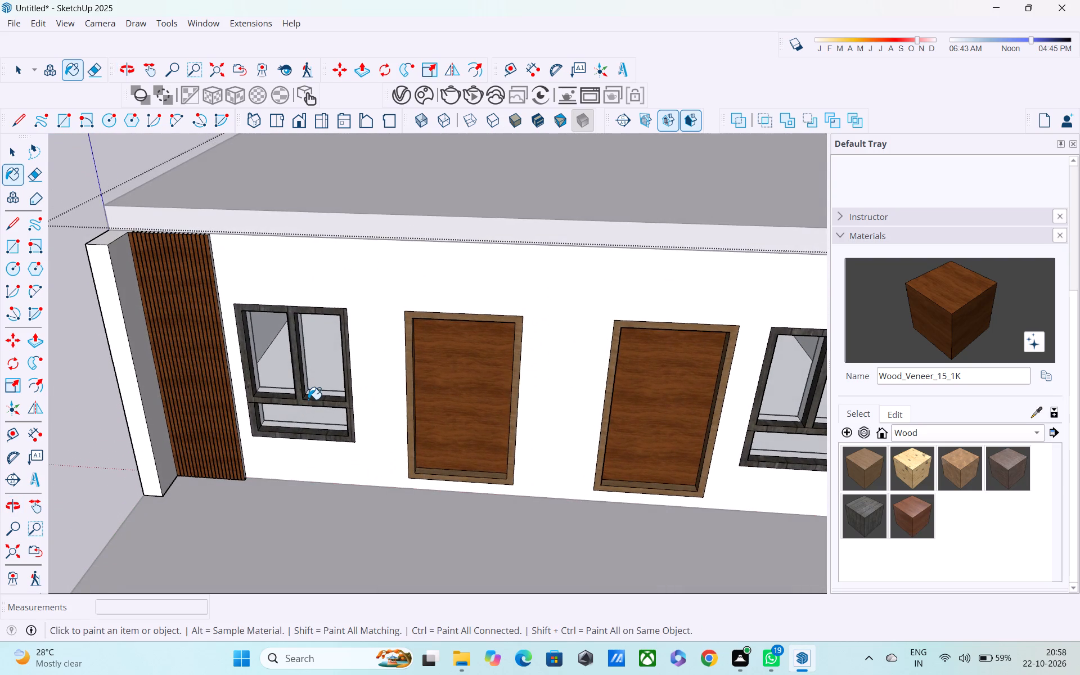
scroll(290, 391, "down", 4)
middle_click_drag(290, 394, 298, 336)
scroll(299, 327, "down", 2)
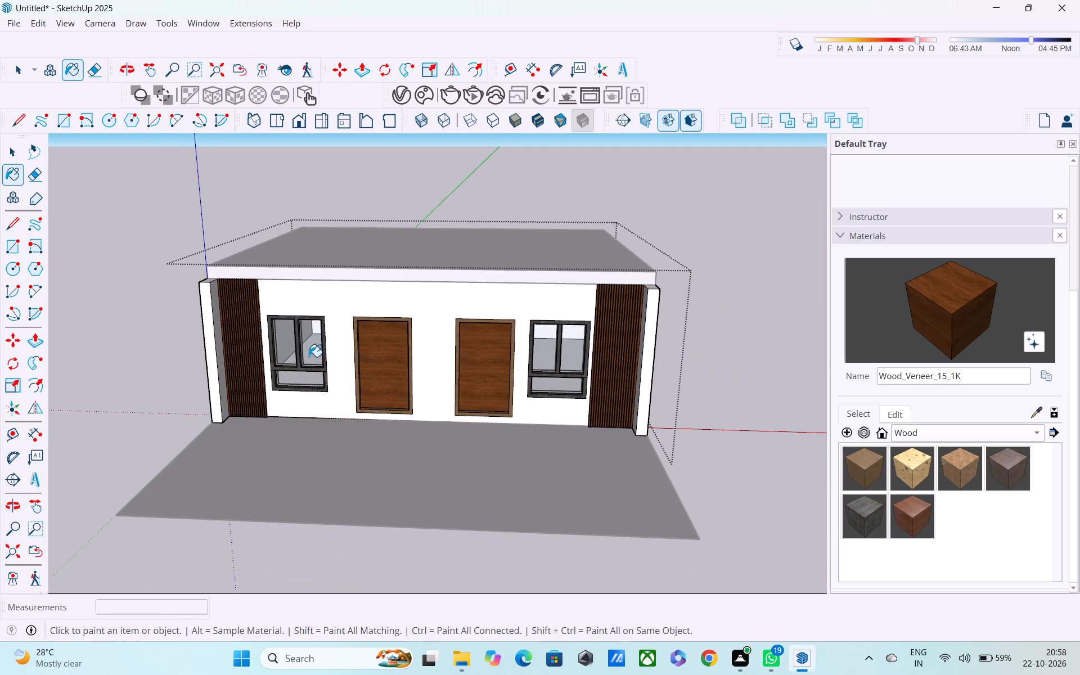
middle_click_drag(310, 358, 426, 367)
key("space")
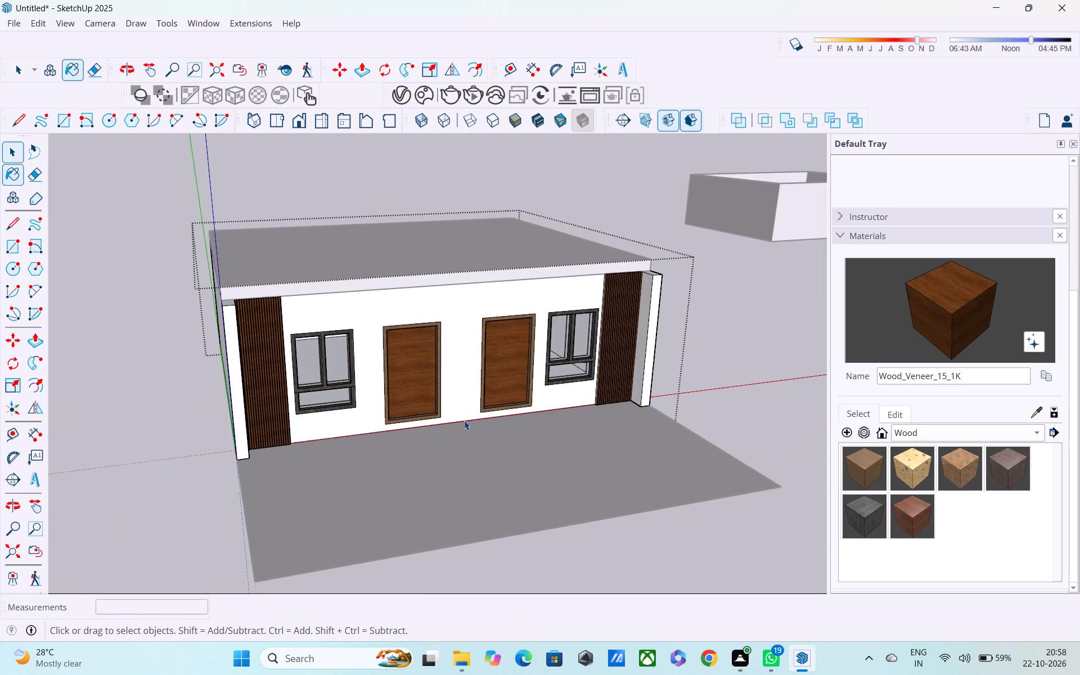
Close the ground-floor wall group and copy it about 11' up onto the roof slab as the upper storey.
left_click(337, 425)
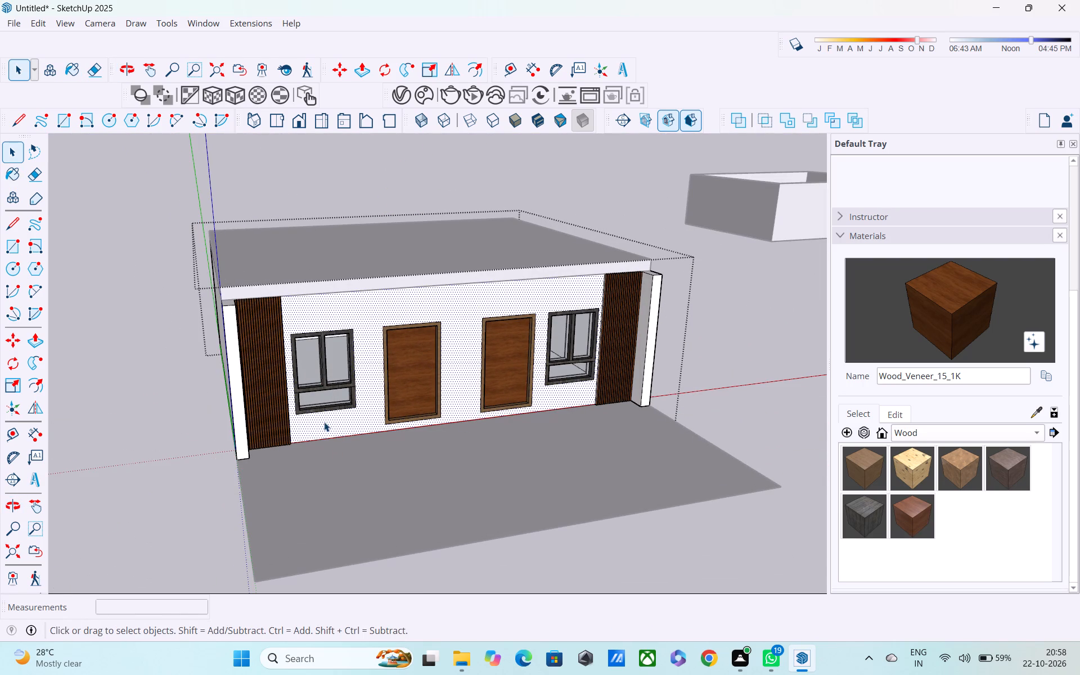
key("m")
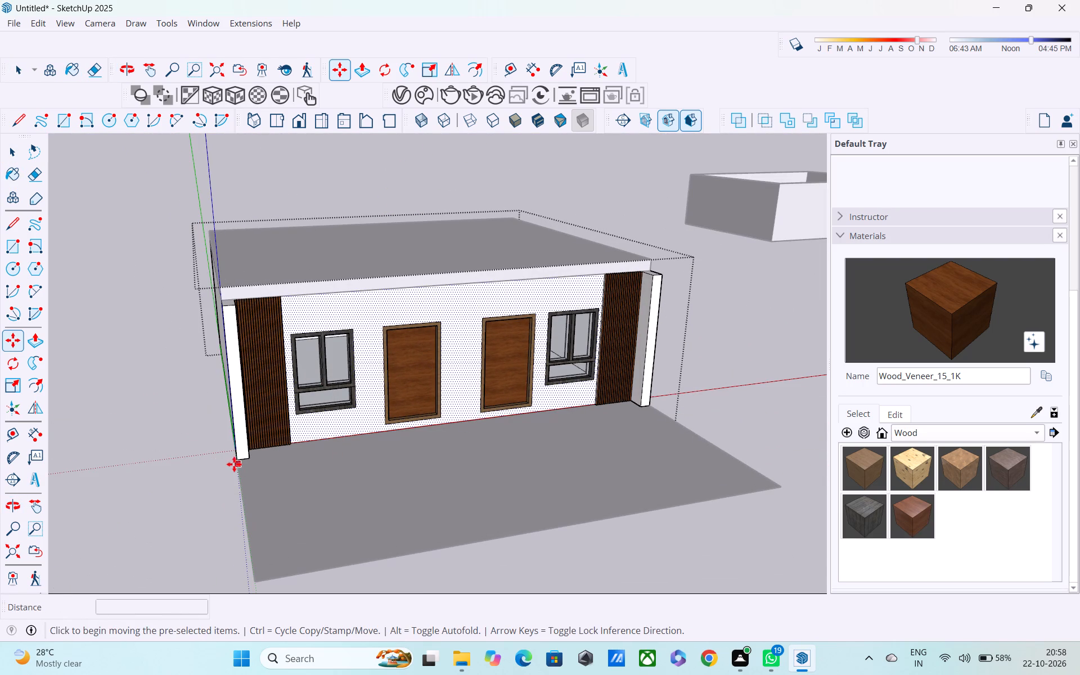
key("space")
left_click(200, 422)
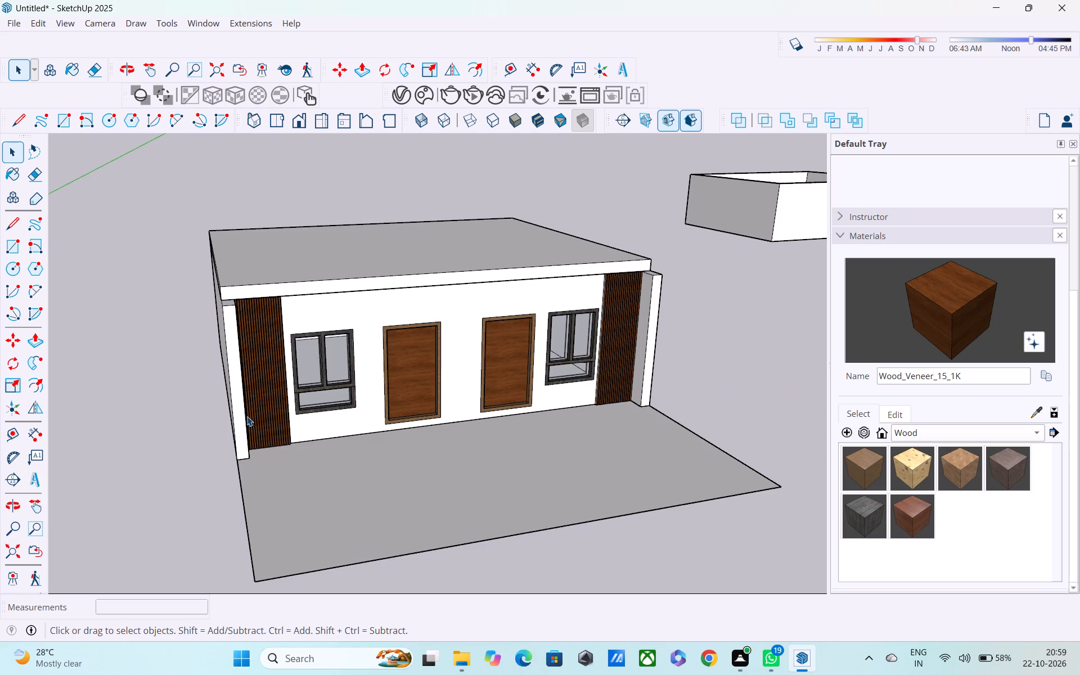
key("m")
left_click(238, 459)
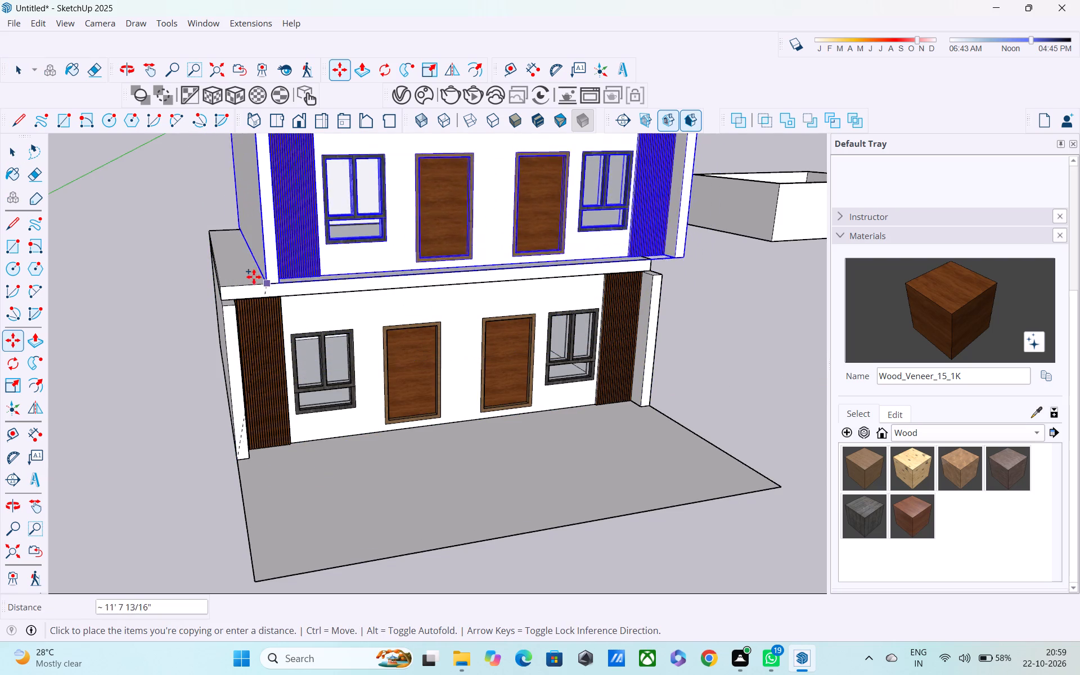
middle_click_drag(291, 323, 625, 358)
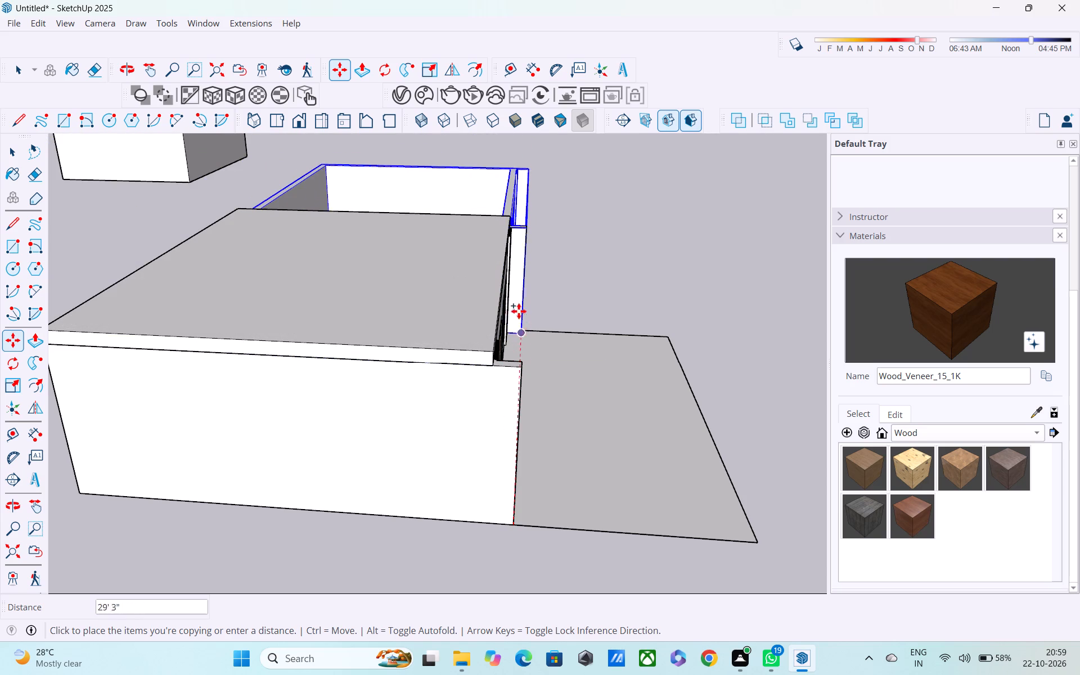
middle_click_drag(515, 303, 317, 277)
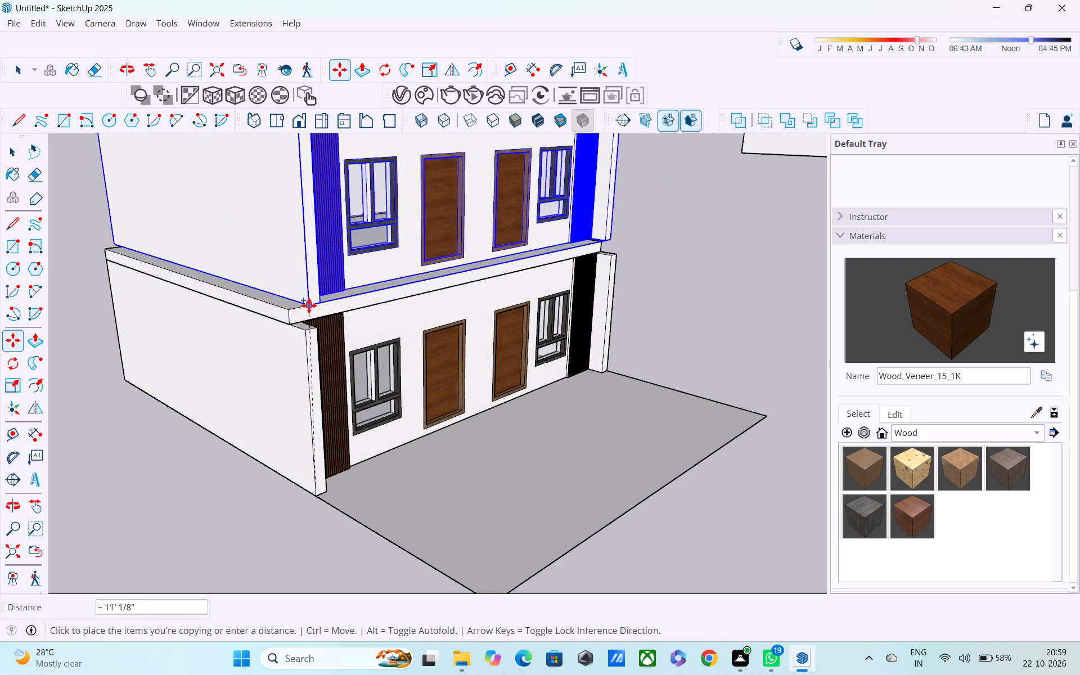
left_click(309, 305)
Move the upper-storey copy so its front bottom corner meets the slab's front corner.
middle_click_drag(402, 398, 526, 460)
scroll(429, 412, "up", 3)
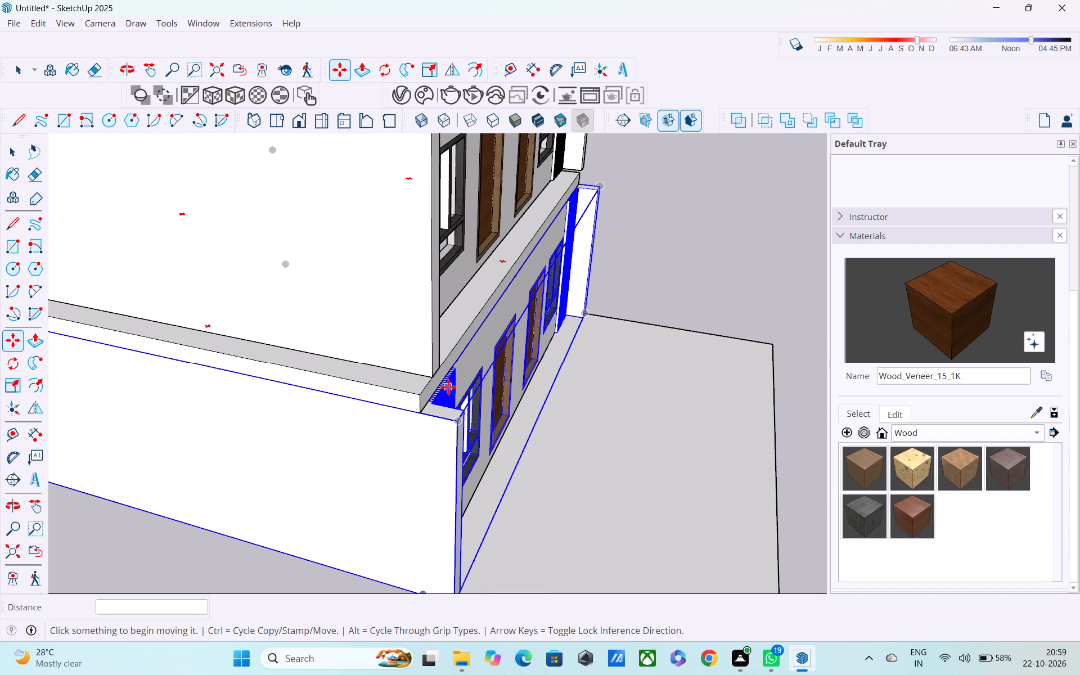
left_click(433, 376)
left_click(424, 395)
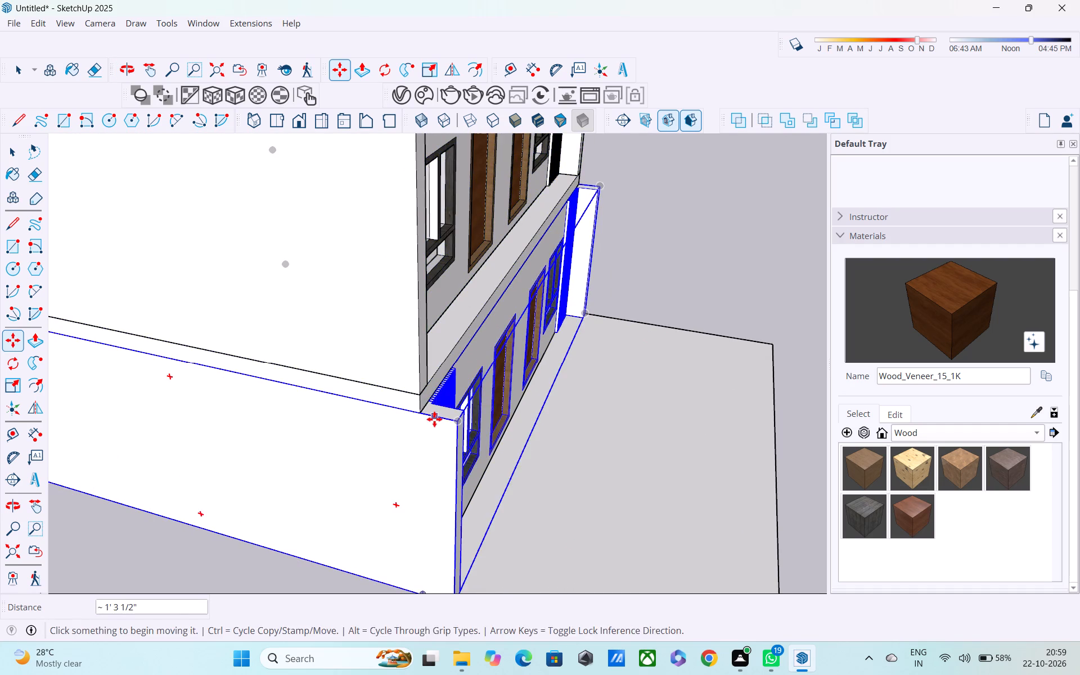
Move the upper storey 1' 6" by its rear bottom corner onto the slab's top rear corner.
middle_click_drag(434, 419, 215, 416)
scroll(224, 420, "down", 4)
middle_click_drag(556, 422, 327, 365)
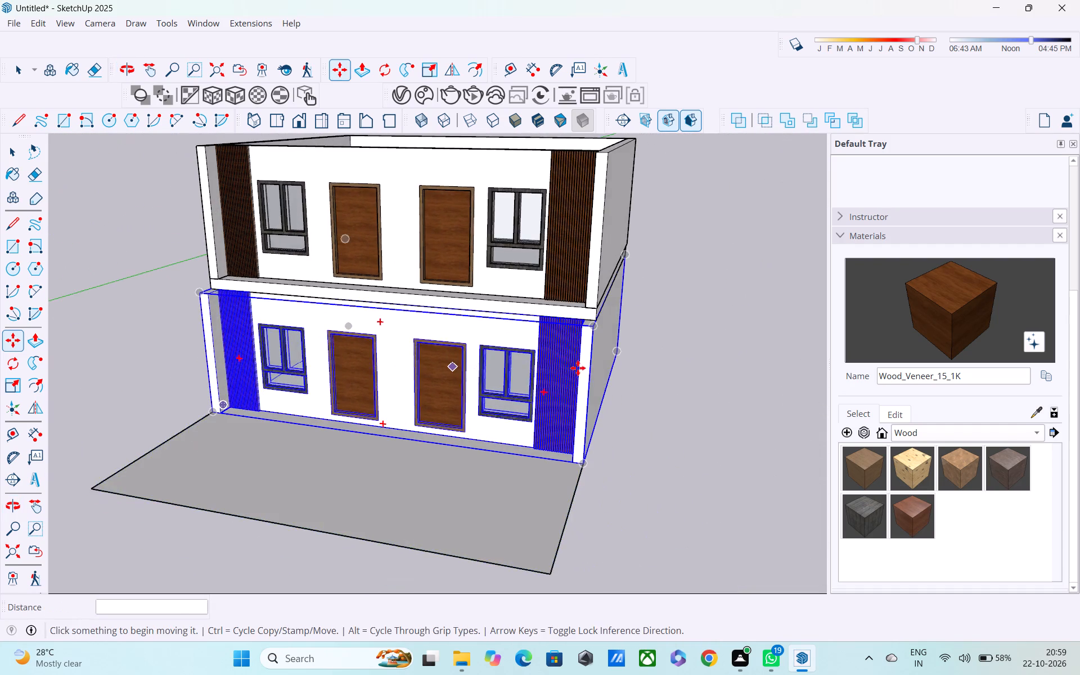
scroll(583, 372, "down", 1)
middle_click_drag(589, 379, 733, 417)
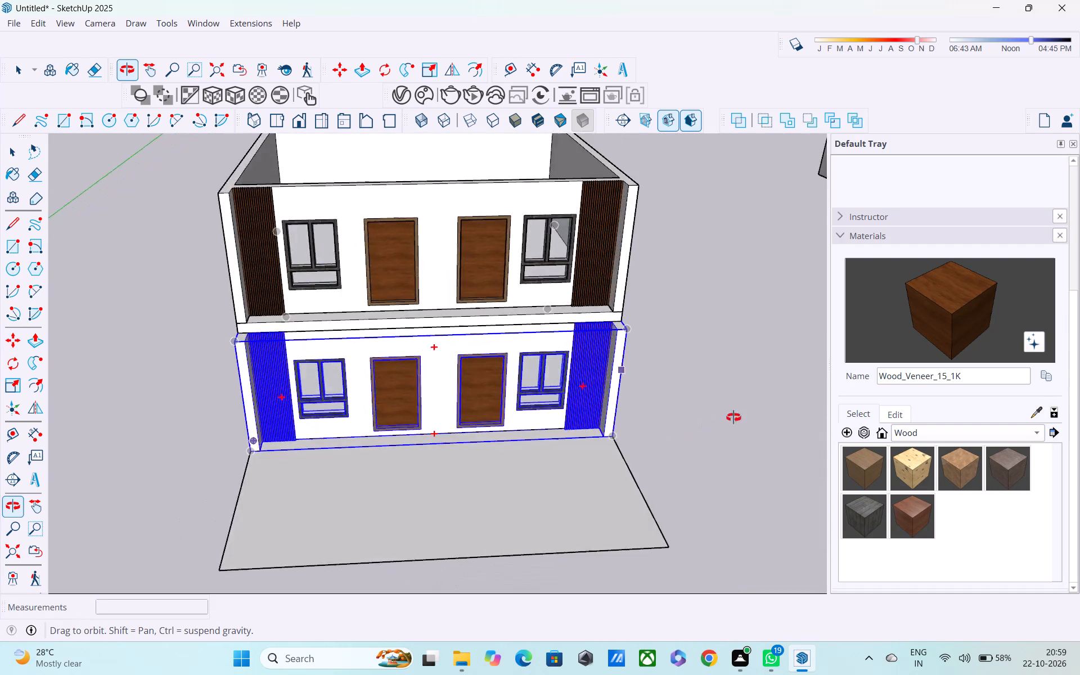
middle_click_drag(733, 417, 1016, 370)
middle_click_drag(531, 427, 594, 430)
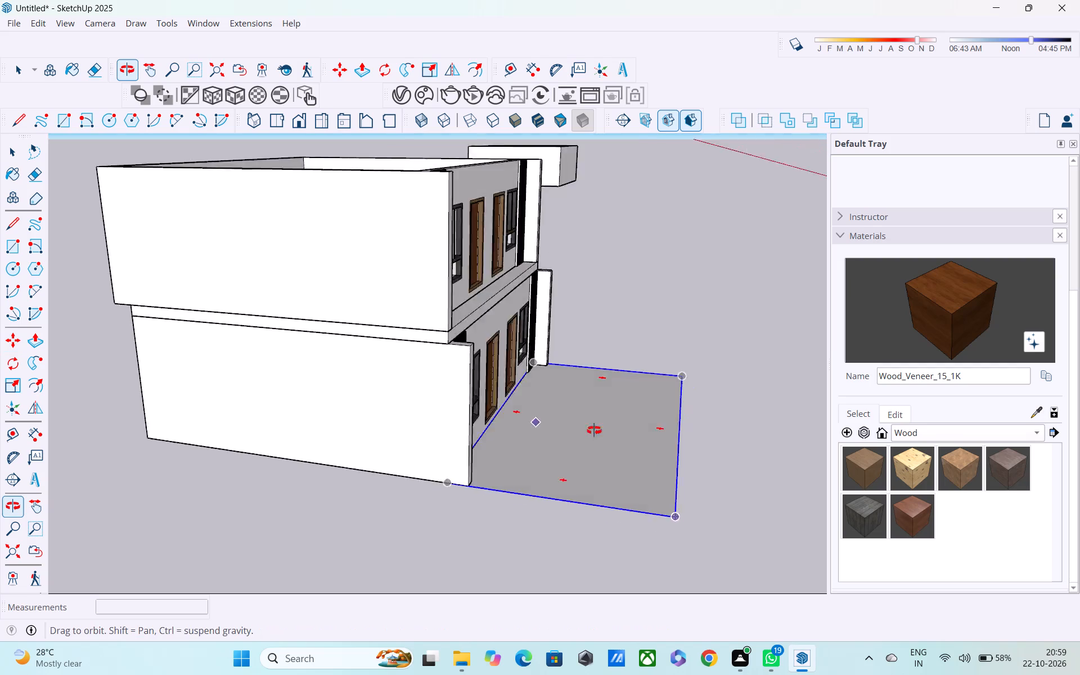
middle_click_drag(594, 430, 883, 412)
left_click(336, 345)
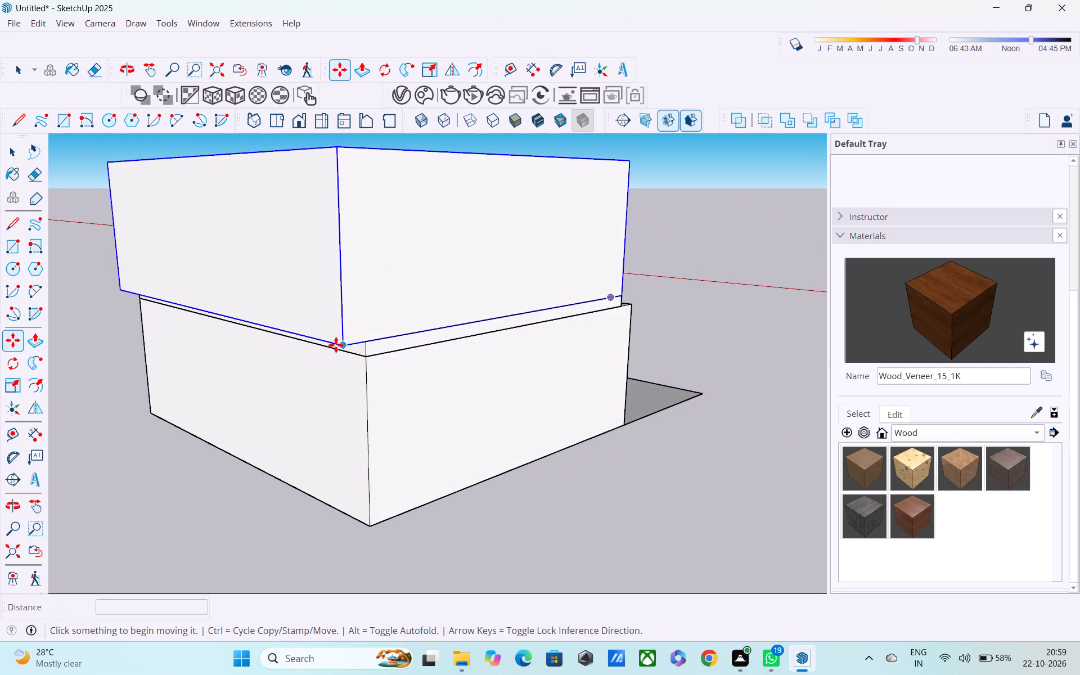
scroll(389, 357, "up", 3)
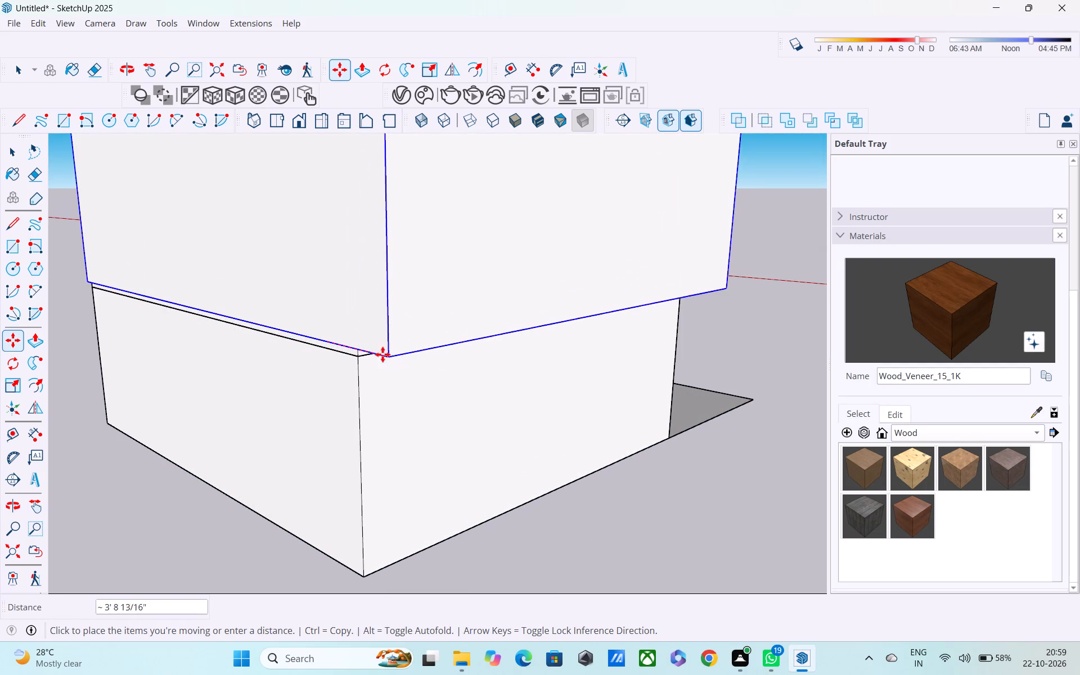
scroll(378, 353, "up", 8)
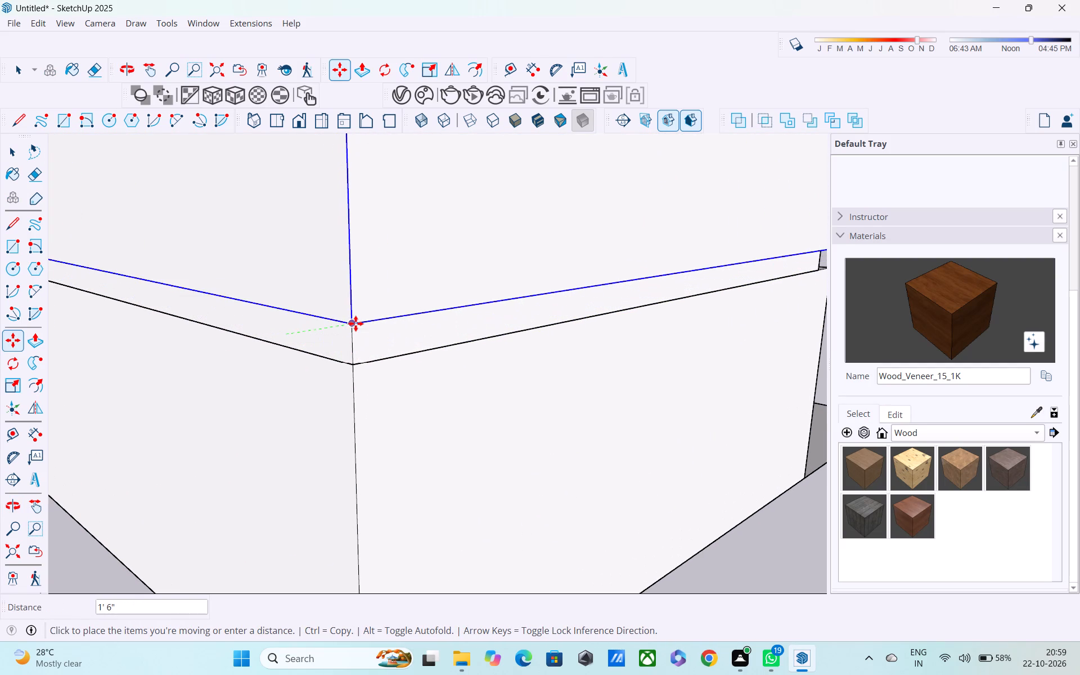
left_click(352, 326)
Open the upper-storey group and push one projecting side wall's front end back 1' 4", flush with the slatted panel.
scroll(416, 377, "down", 3)
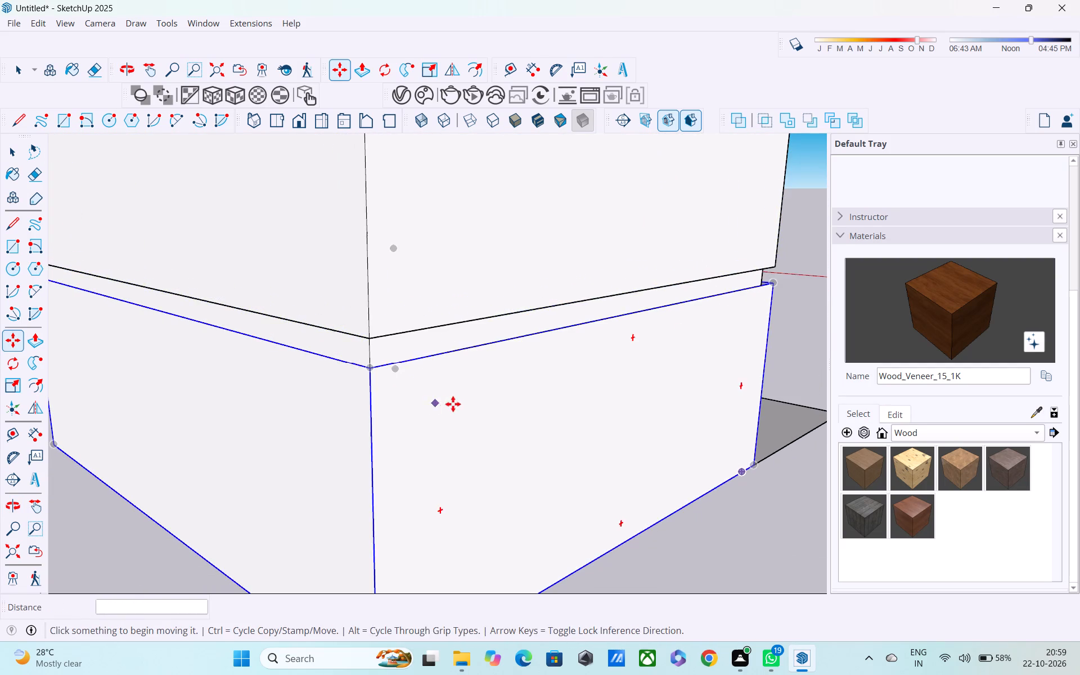
scroll(454, 403, "down", 1)
middle_click_drag(454, 403, 113, 422)
scroll(286, 427, "down", 3)
middle_click_drag(555, 407, 199, 406)
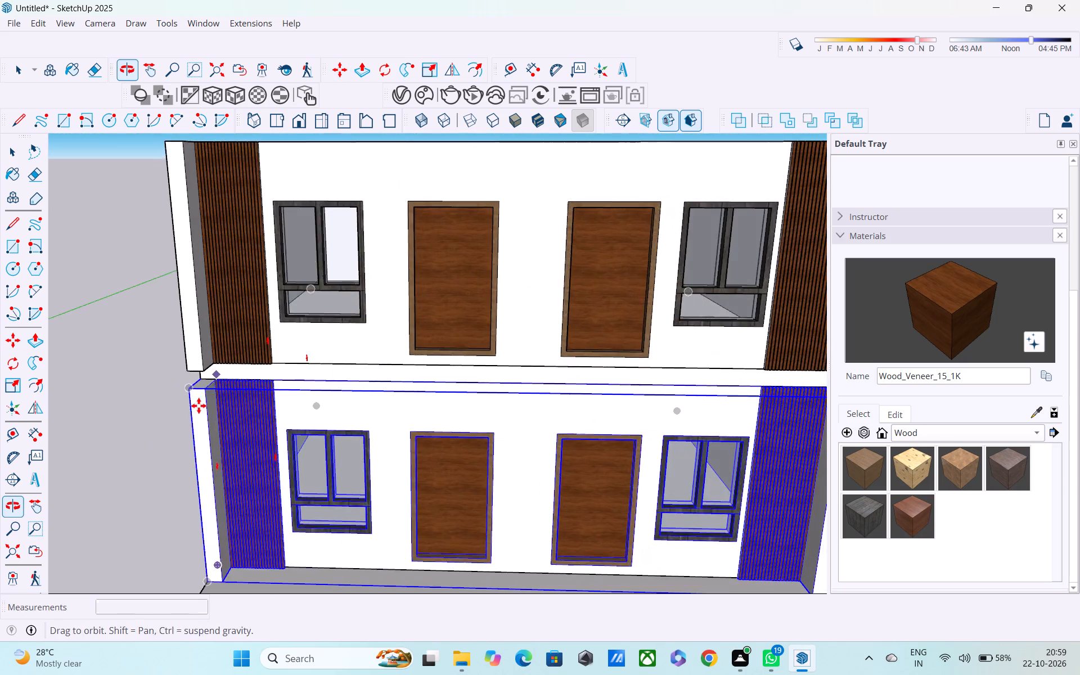
middle_click_drag(200, 406, 248, 407)
key("space")
left_click(147, 344)
double_click(242, 323)
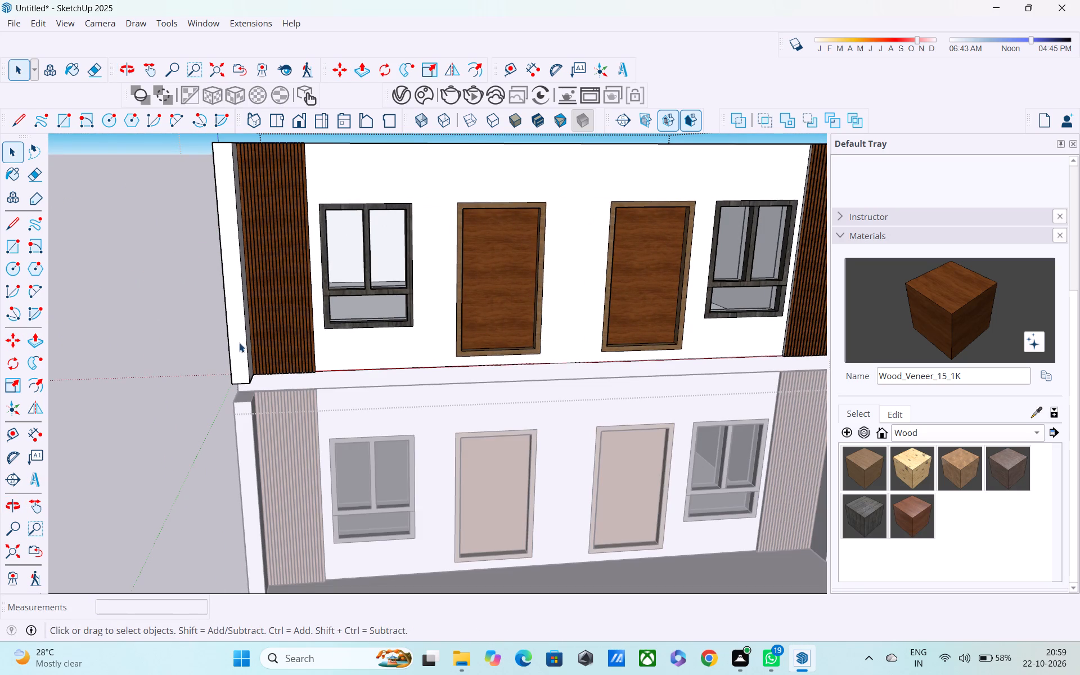
key("p")
left_click(240, 354)
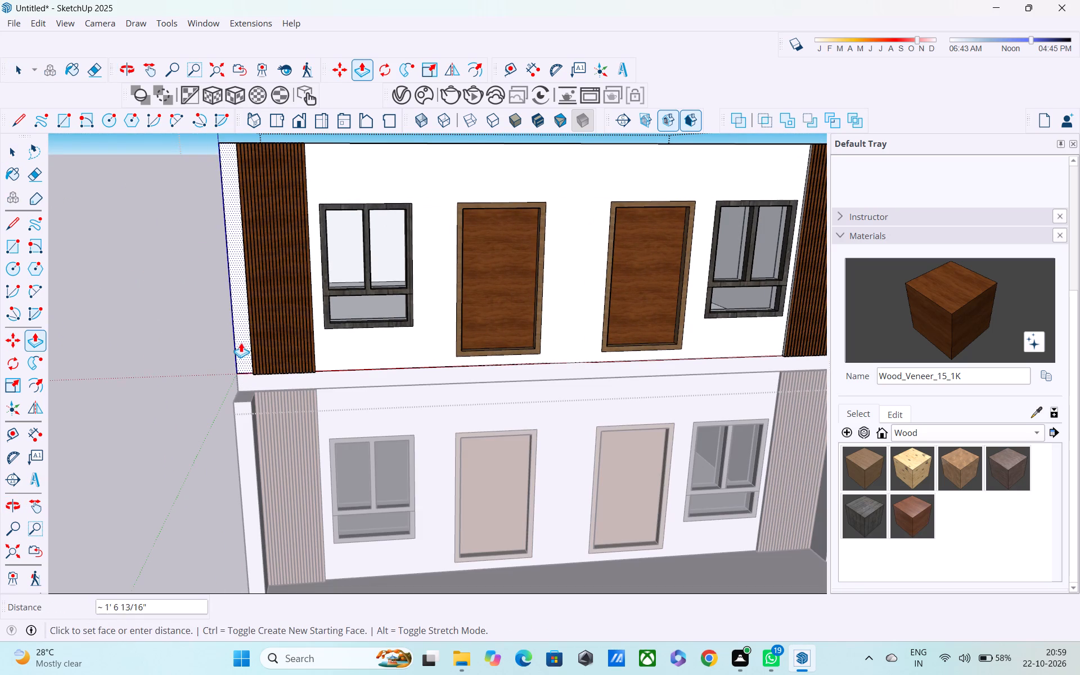
middle_click_drag(261, 353, 452, 373)
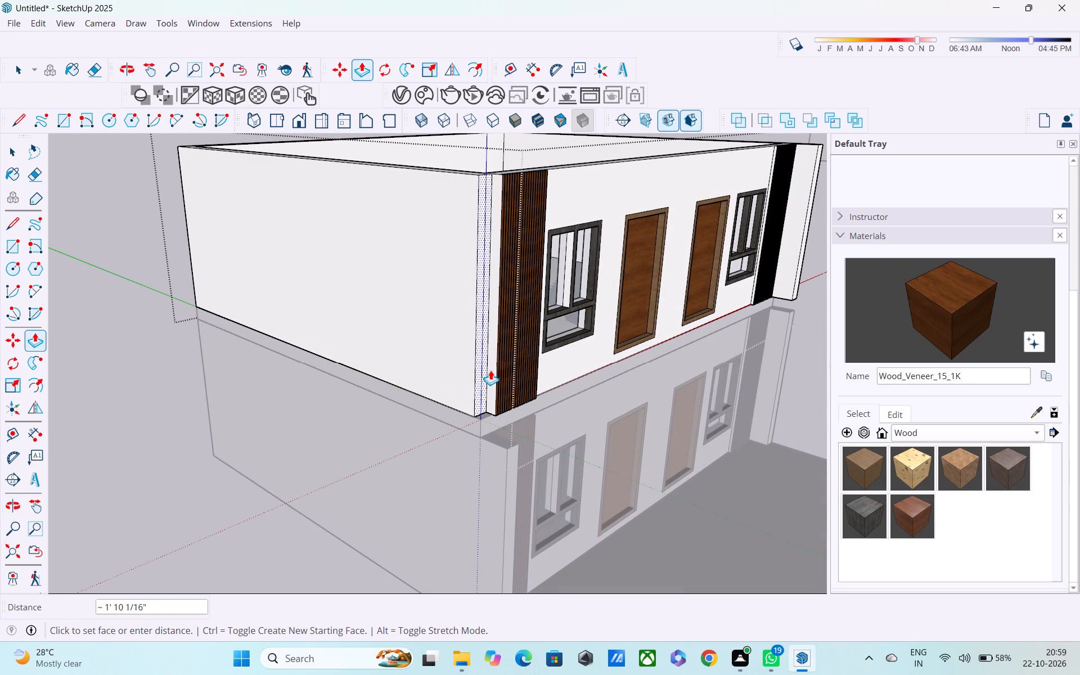
left_click(497, 365)
Push the opposite side wall's front end back 1' 4" flush with its slatted panel, and close the upper-storey group.
middle_click_drag(514, 393, 452, 411)
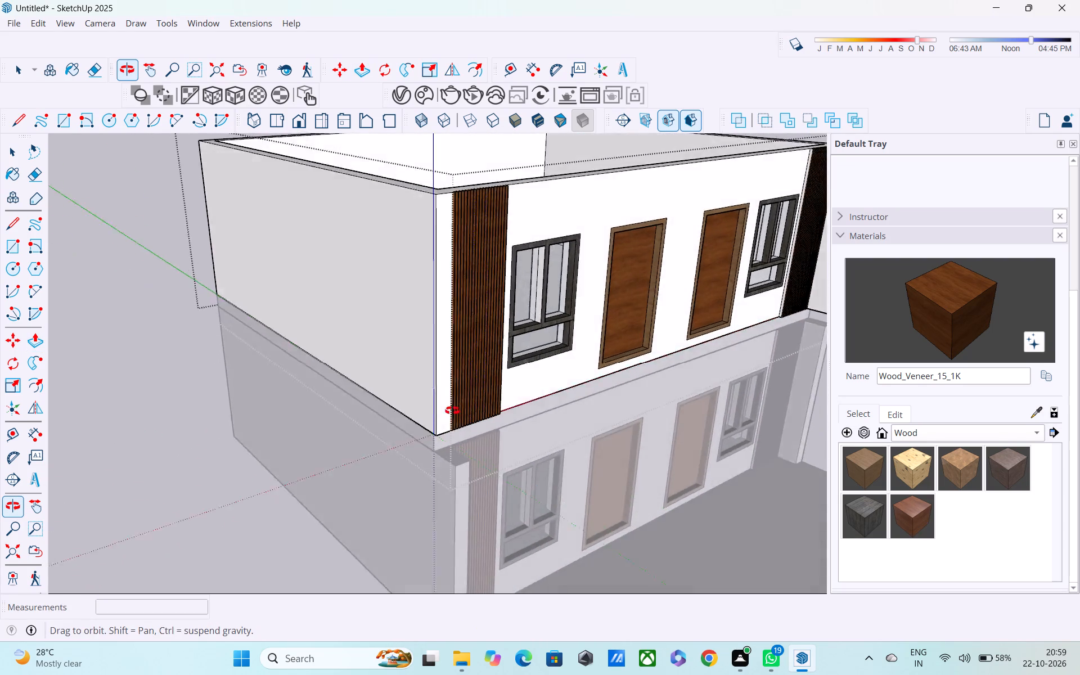
middle_click_drag(452, 411, 265, 422)
scroll(384, 424, "down", 3)
middle_click_drag(541, 434, 491, 571)
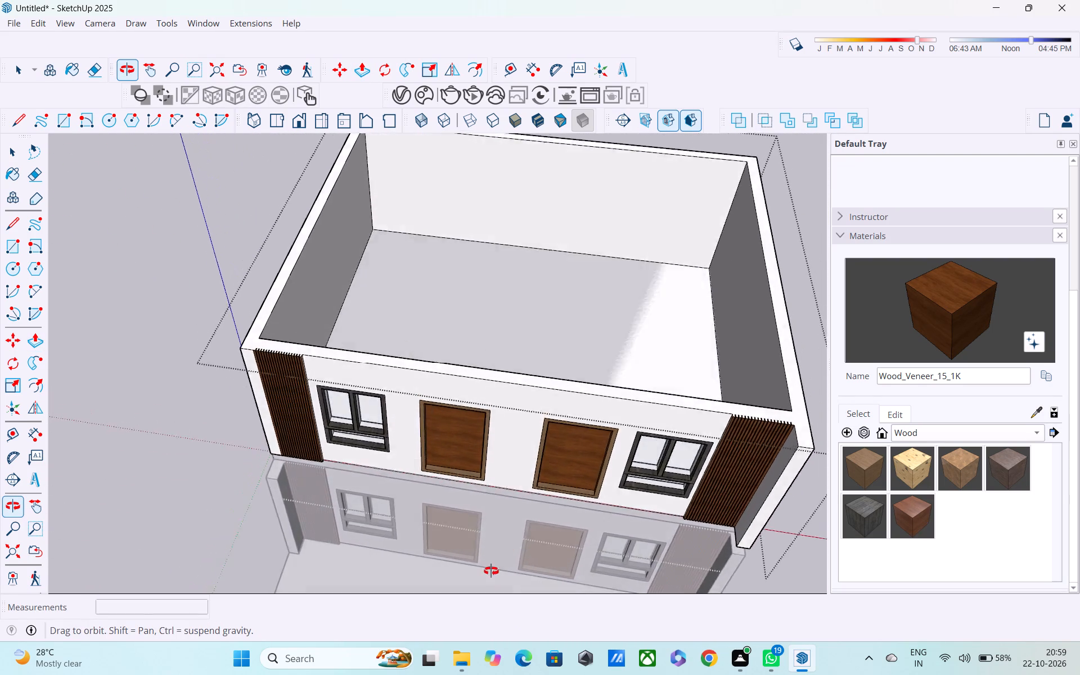
middle_click_drag(491, 571, 363, 396)
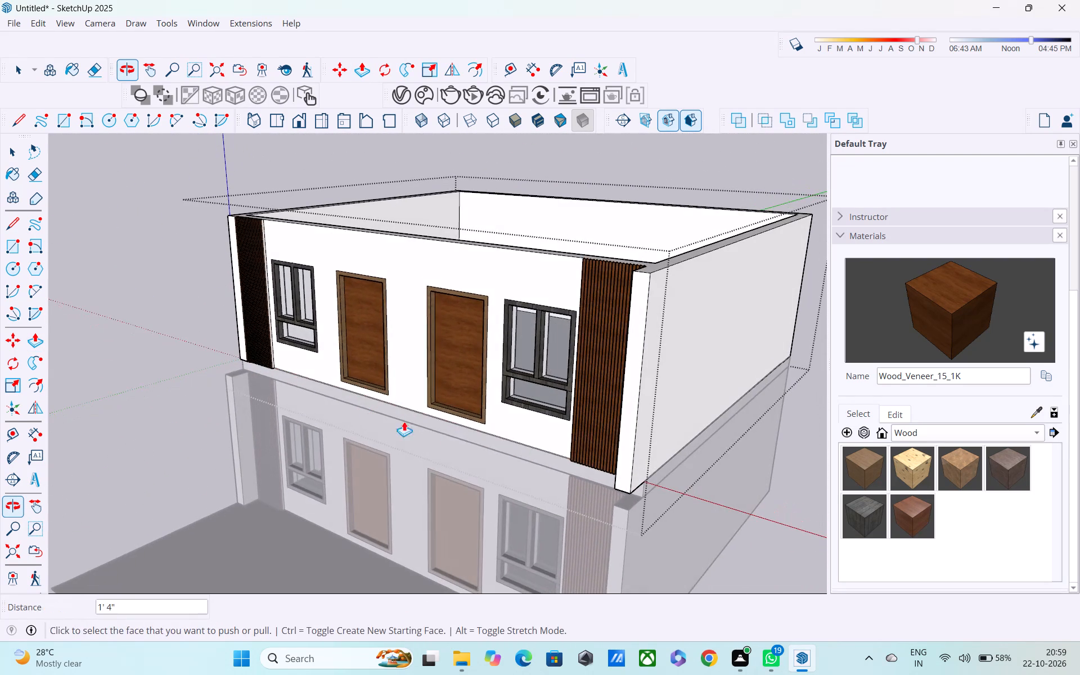
left_click(623, 436)
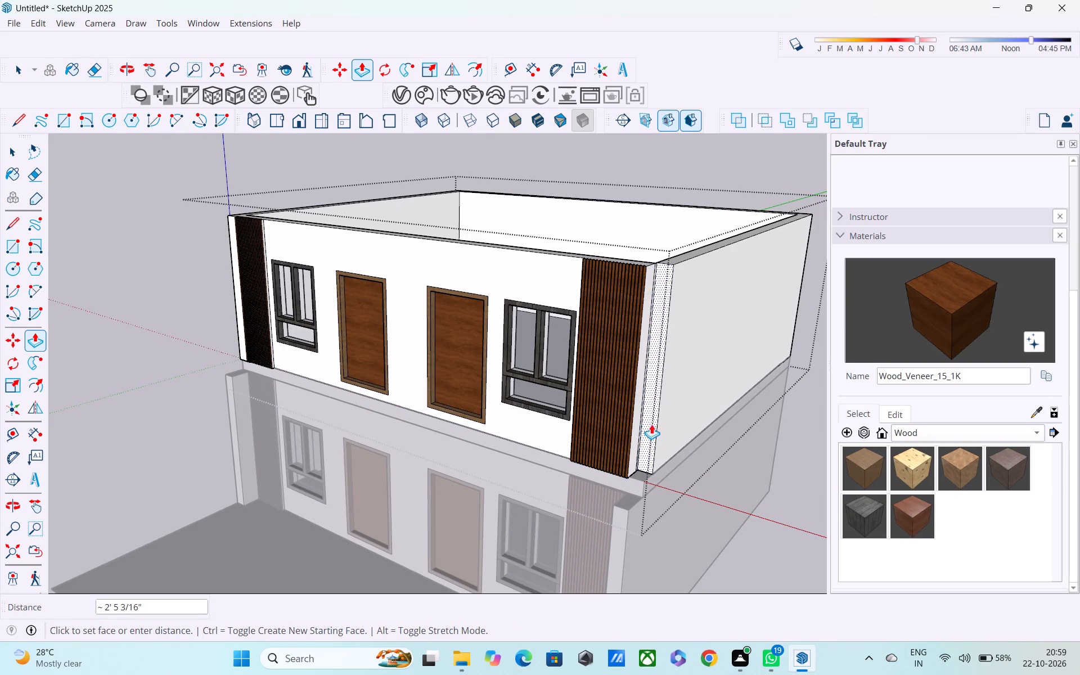
left_click(638, 407)
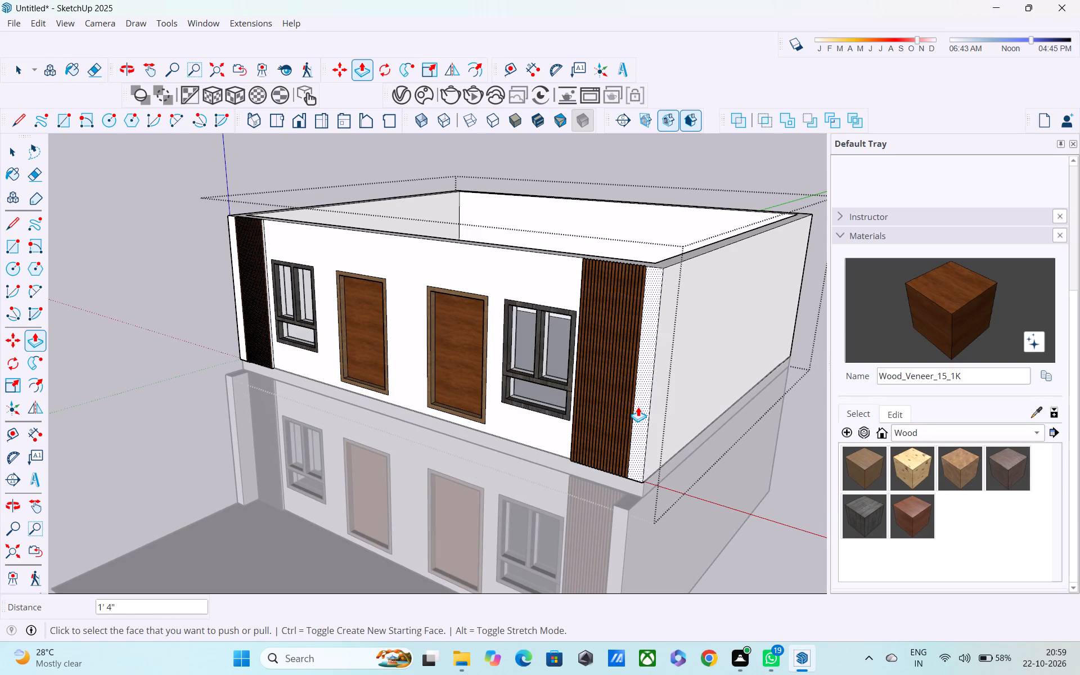
middle_click_drag(659, 421, 607, 594)
scroll(614, 519, "up", 3)
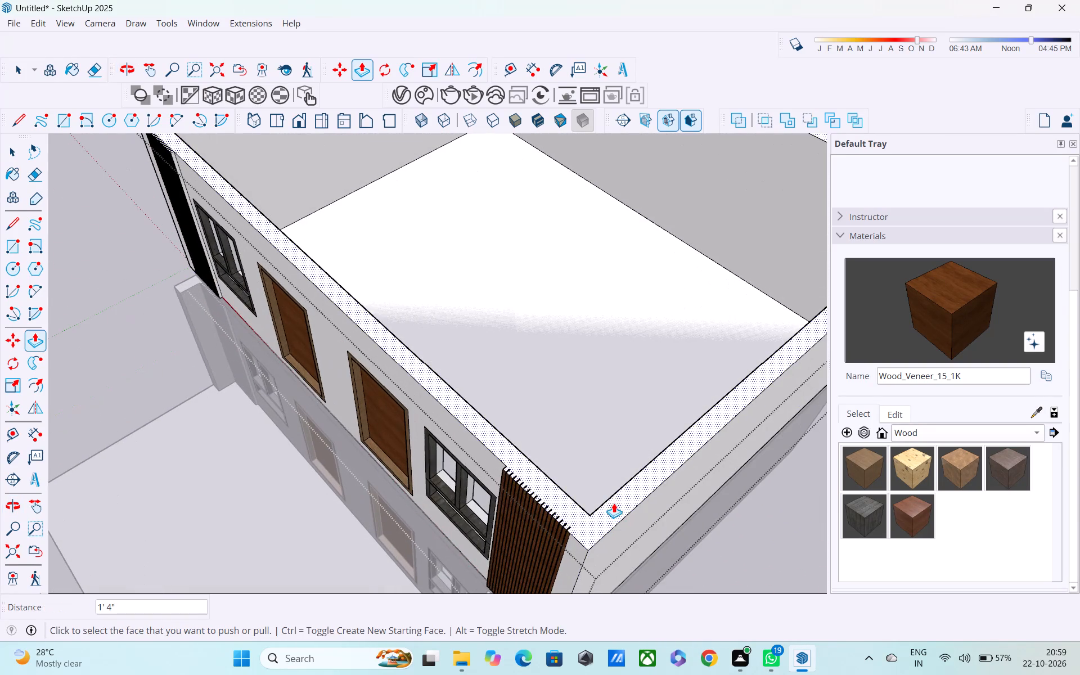
middle_click_drag(611, 497, 541, 343)
middle_click_drag(475, 485, 611, 410)
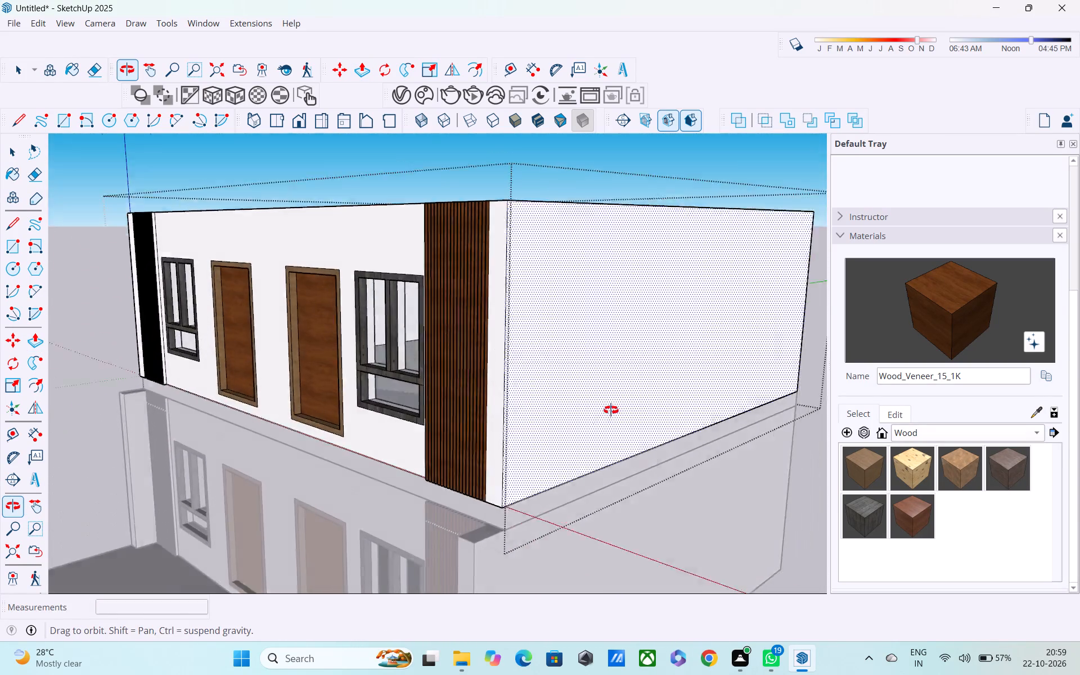
middle_click_drag(611, 410, 615, 408)
key("space")
left_click(794, 332)
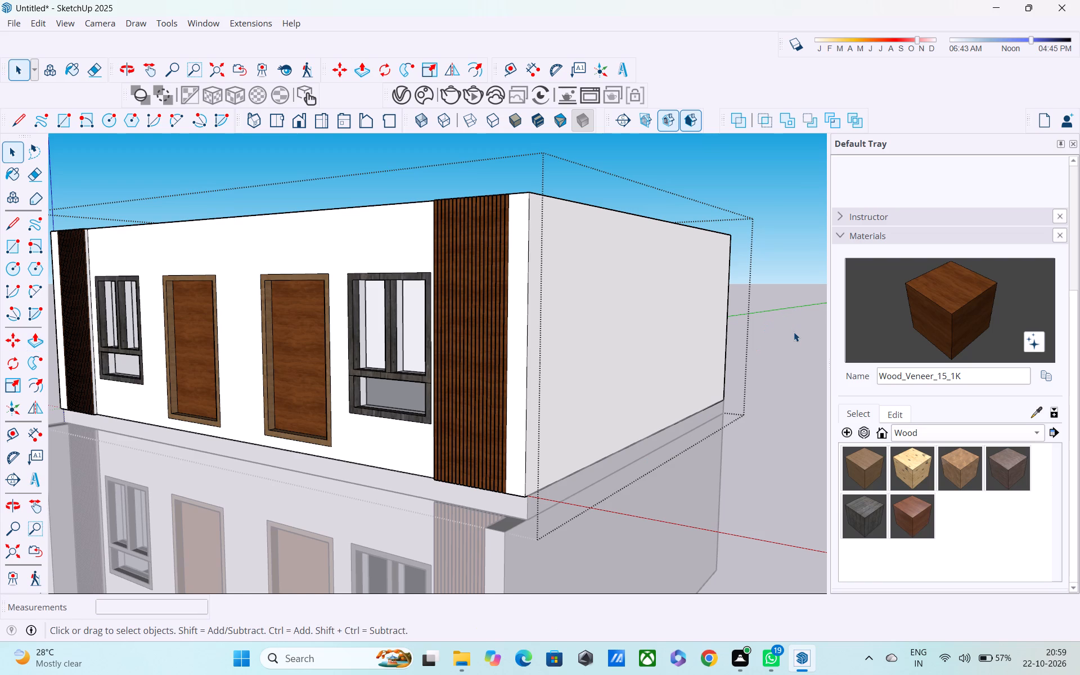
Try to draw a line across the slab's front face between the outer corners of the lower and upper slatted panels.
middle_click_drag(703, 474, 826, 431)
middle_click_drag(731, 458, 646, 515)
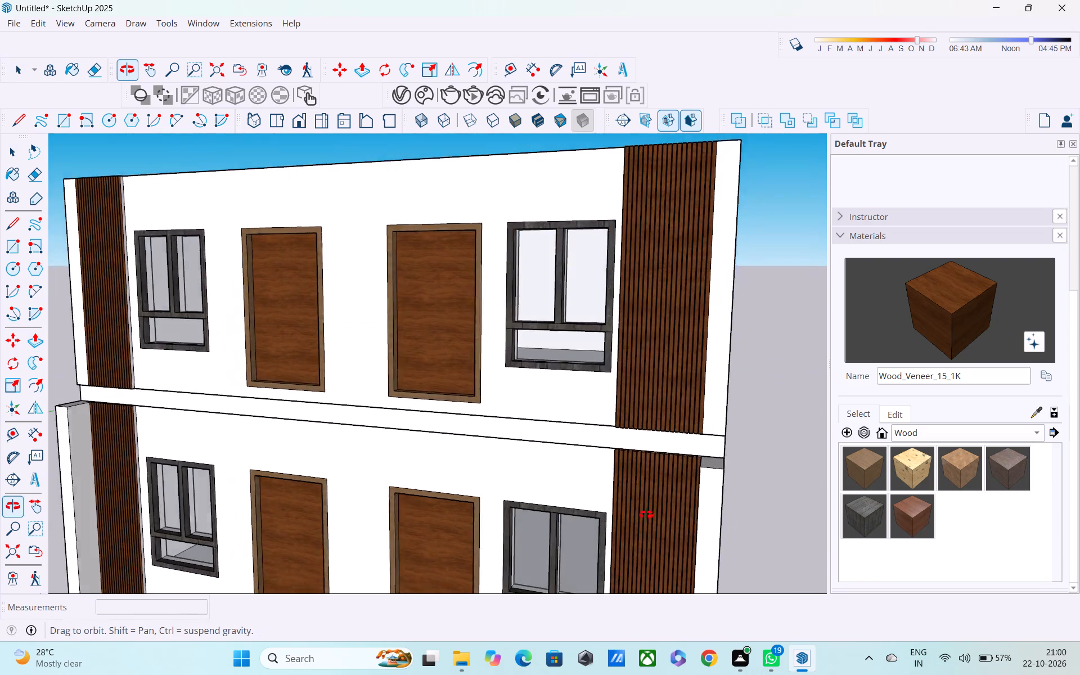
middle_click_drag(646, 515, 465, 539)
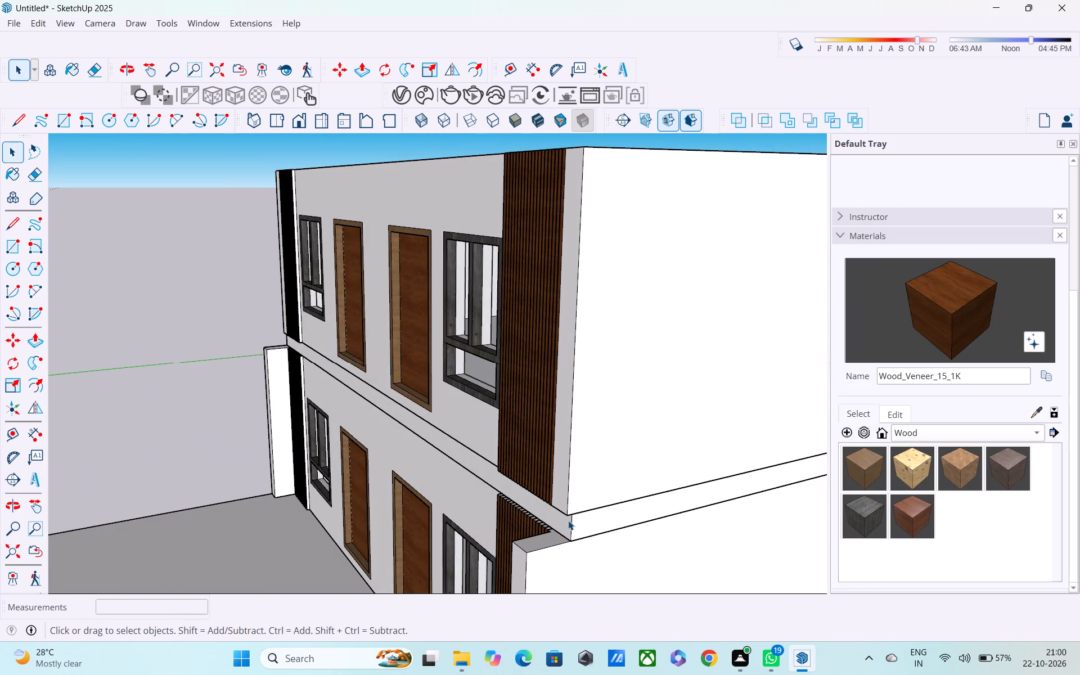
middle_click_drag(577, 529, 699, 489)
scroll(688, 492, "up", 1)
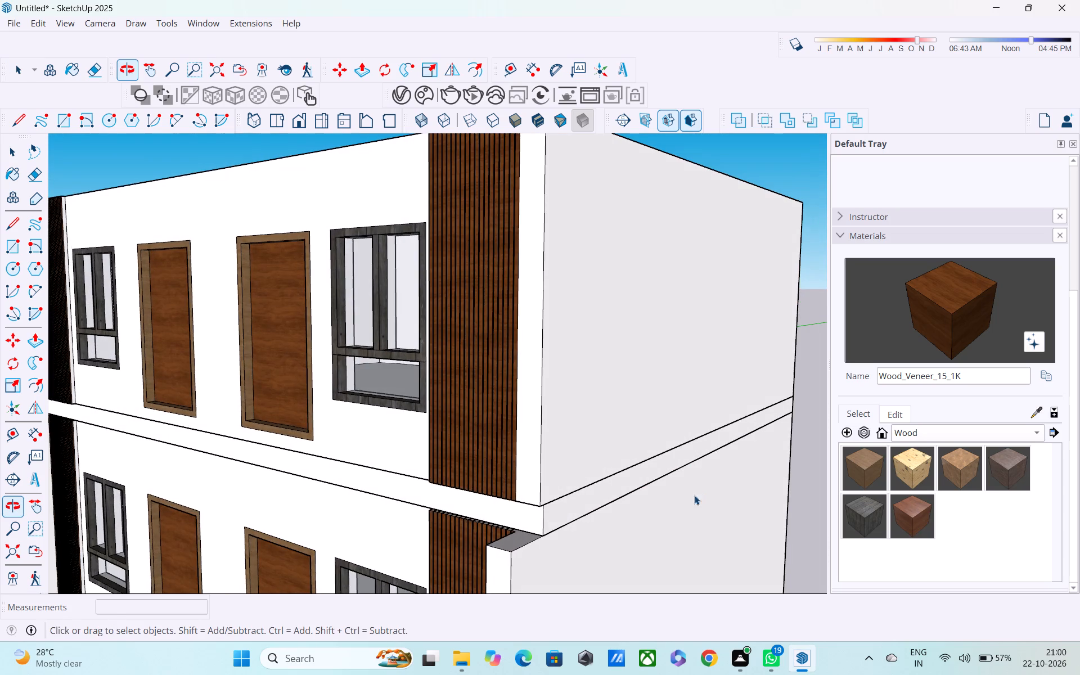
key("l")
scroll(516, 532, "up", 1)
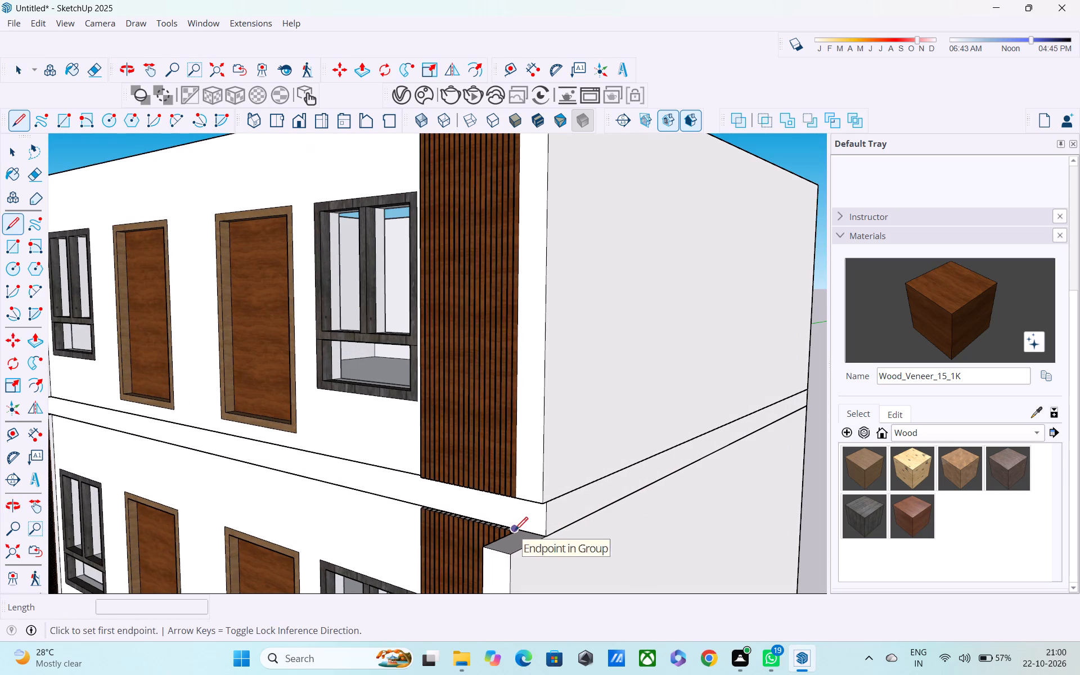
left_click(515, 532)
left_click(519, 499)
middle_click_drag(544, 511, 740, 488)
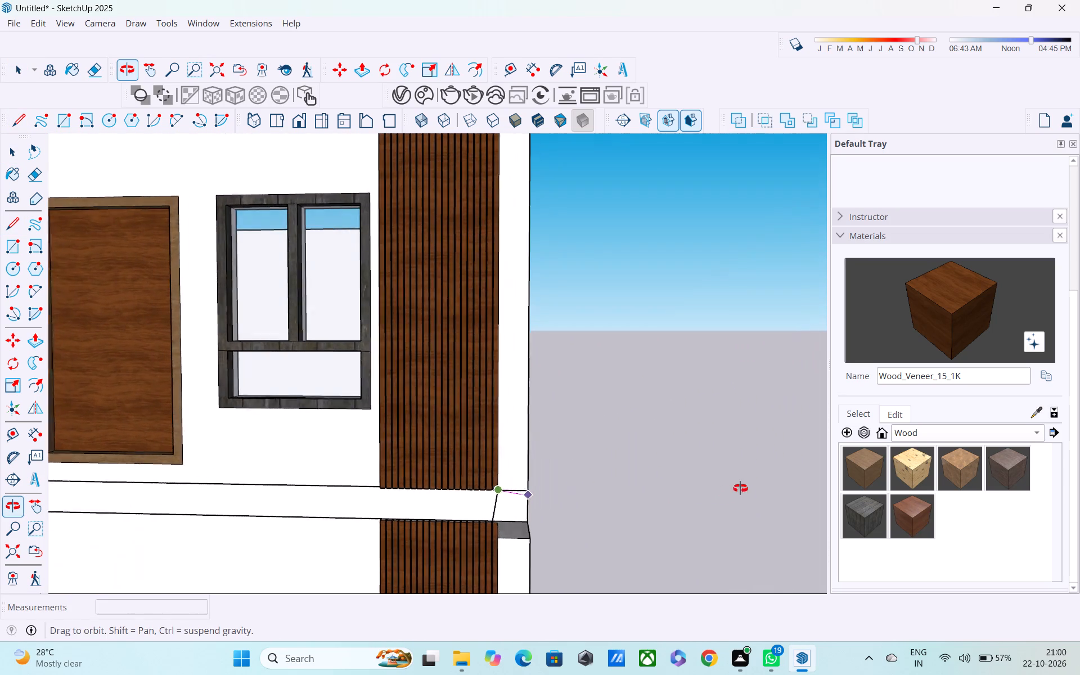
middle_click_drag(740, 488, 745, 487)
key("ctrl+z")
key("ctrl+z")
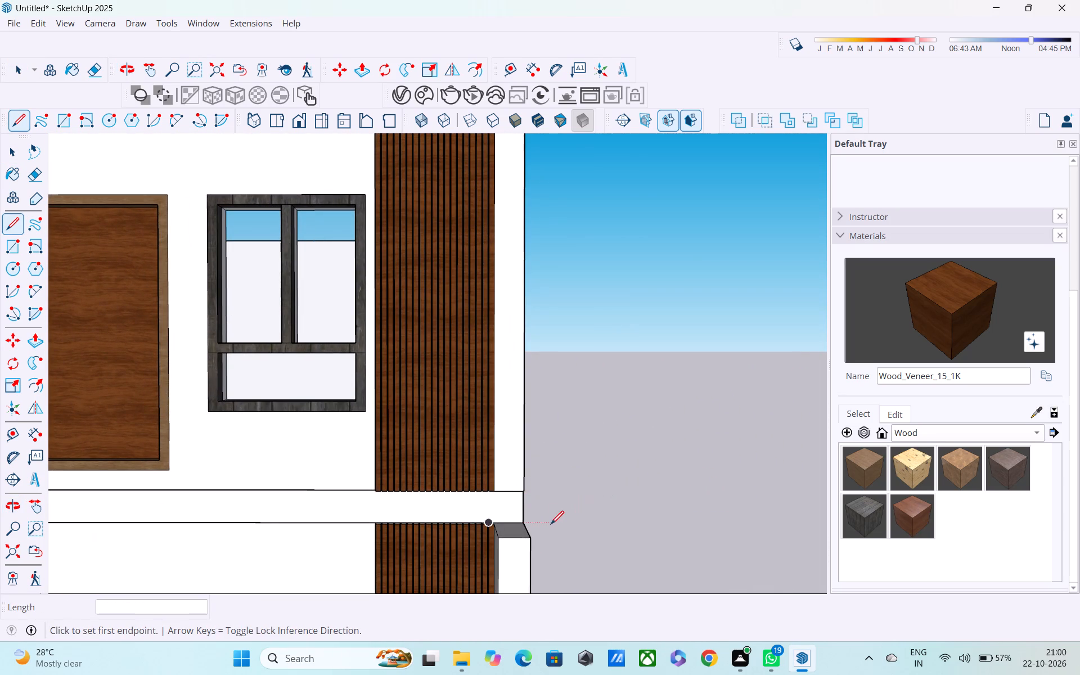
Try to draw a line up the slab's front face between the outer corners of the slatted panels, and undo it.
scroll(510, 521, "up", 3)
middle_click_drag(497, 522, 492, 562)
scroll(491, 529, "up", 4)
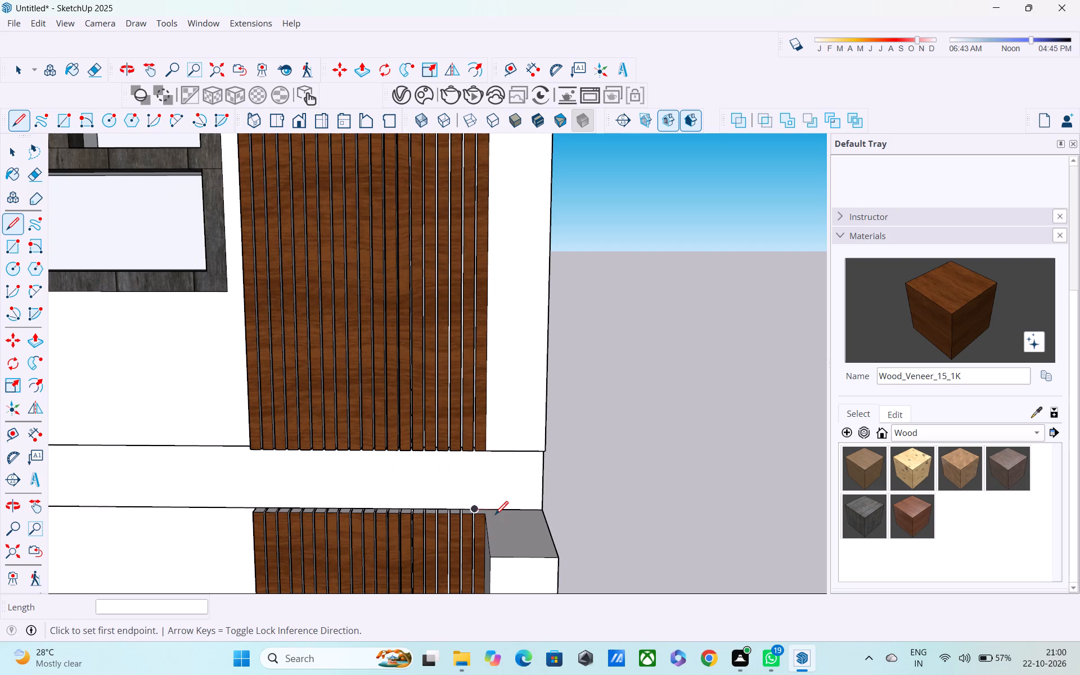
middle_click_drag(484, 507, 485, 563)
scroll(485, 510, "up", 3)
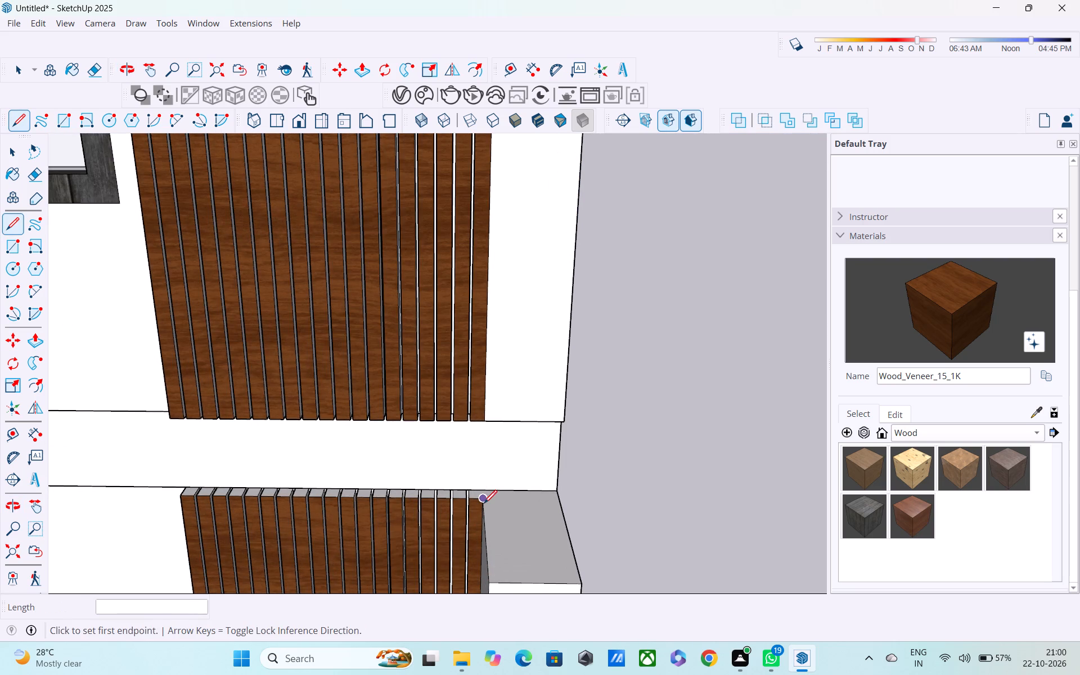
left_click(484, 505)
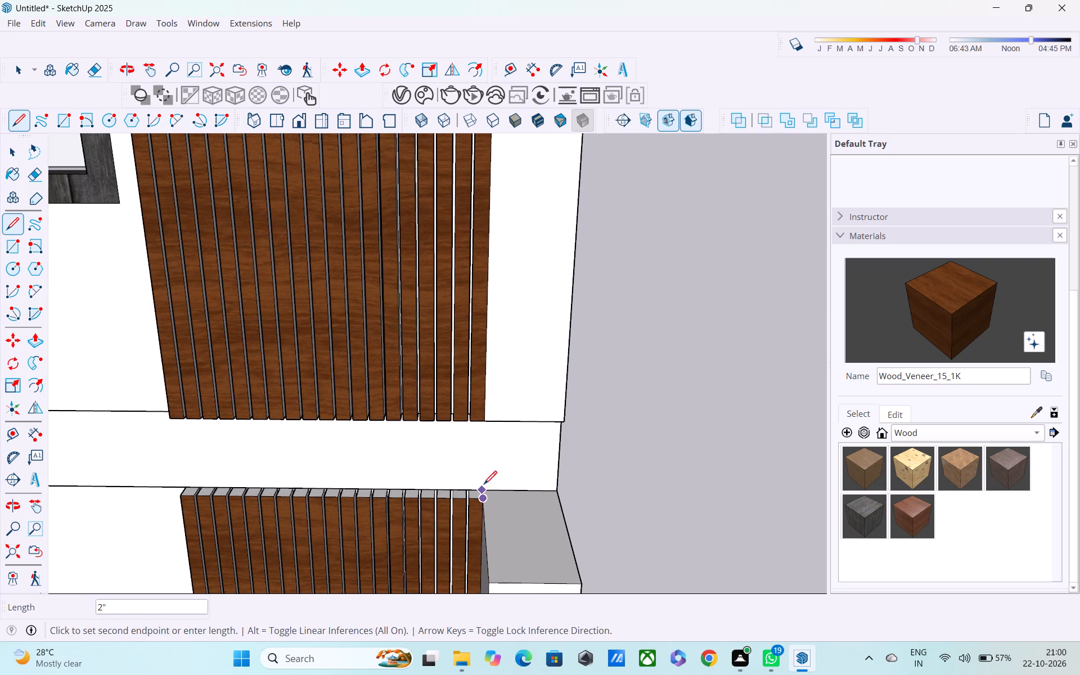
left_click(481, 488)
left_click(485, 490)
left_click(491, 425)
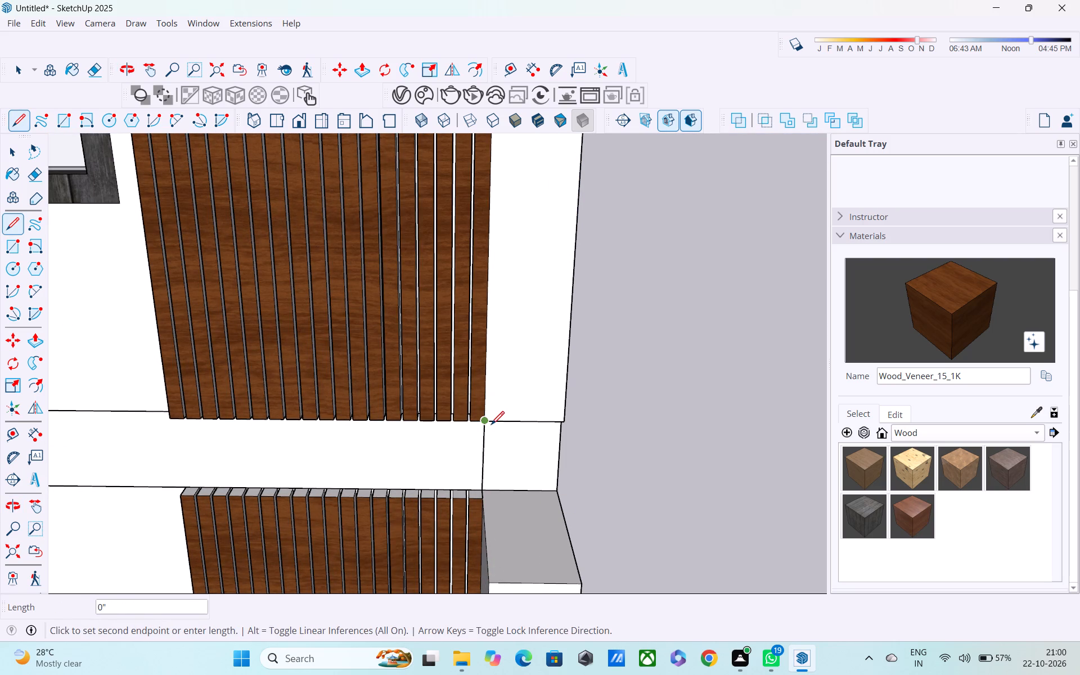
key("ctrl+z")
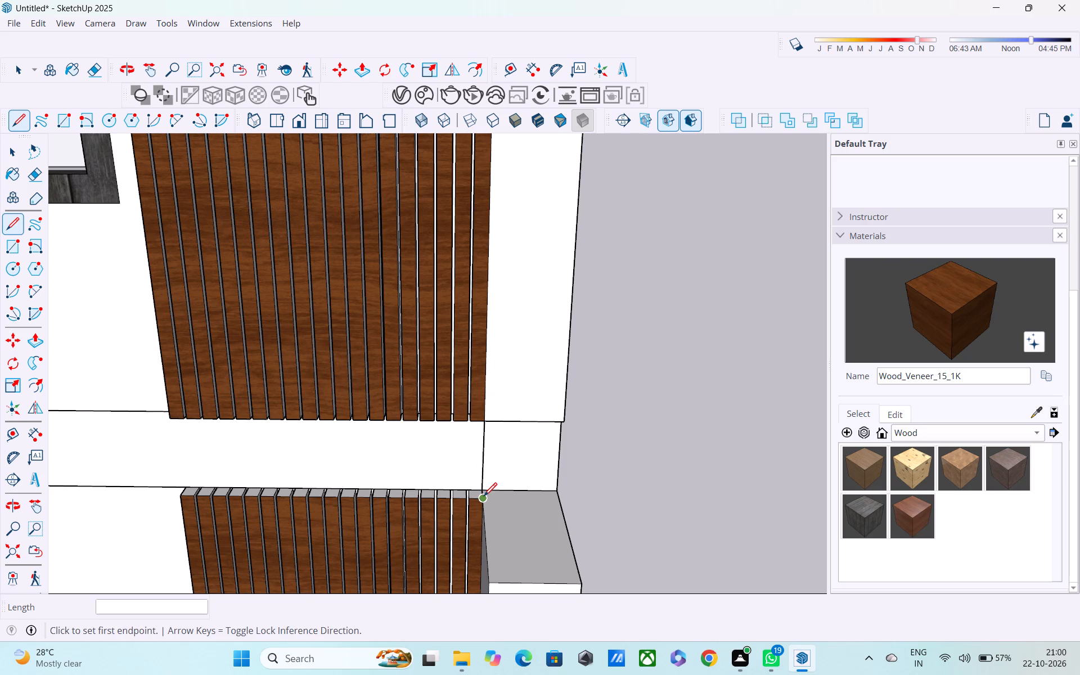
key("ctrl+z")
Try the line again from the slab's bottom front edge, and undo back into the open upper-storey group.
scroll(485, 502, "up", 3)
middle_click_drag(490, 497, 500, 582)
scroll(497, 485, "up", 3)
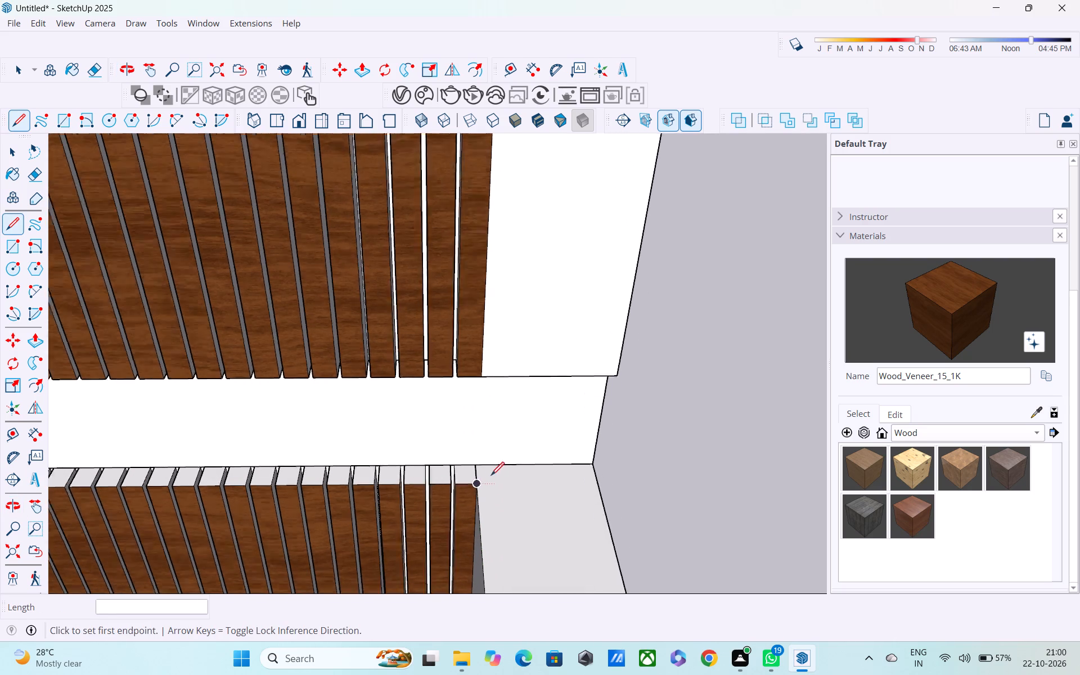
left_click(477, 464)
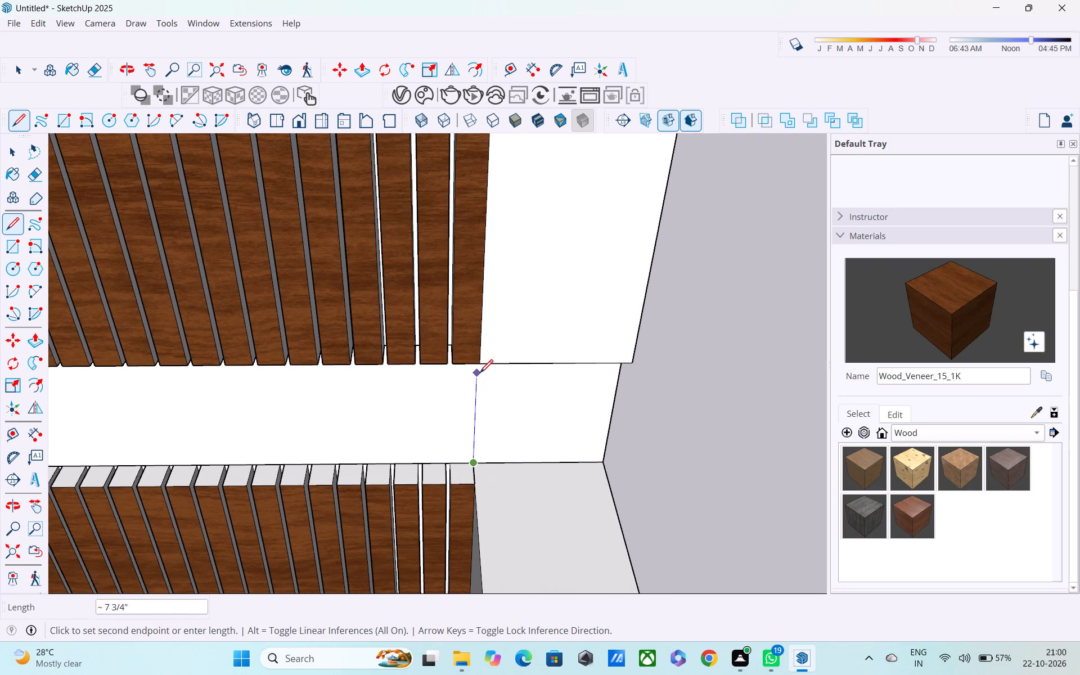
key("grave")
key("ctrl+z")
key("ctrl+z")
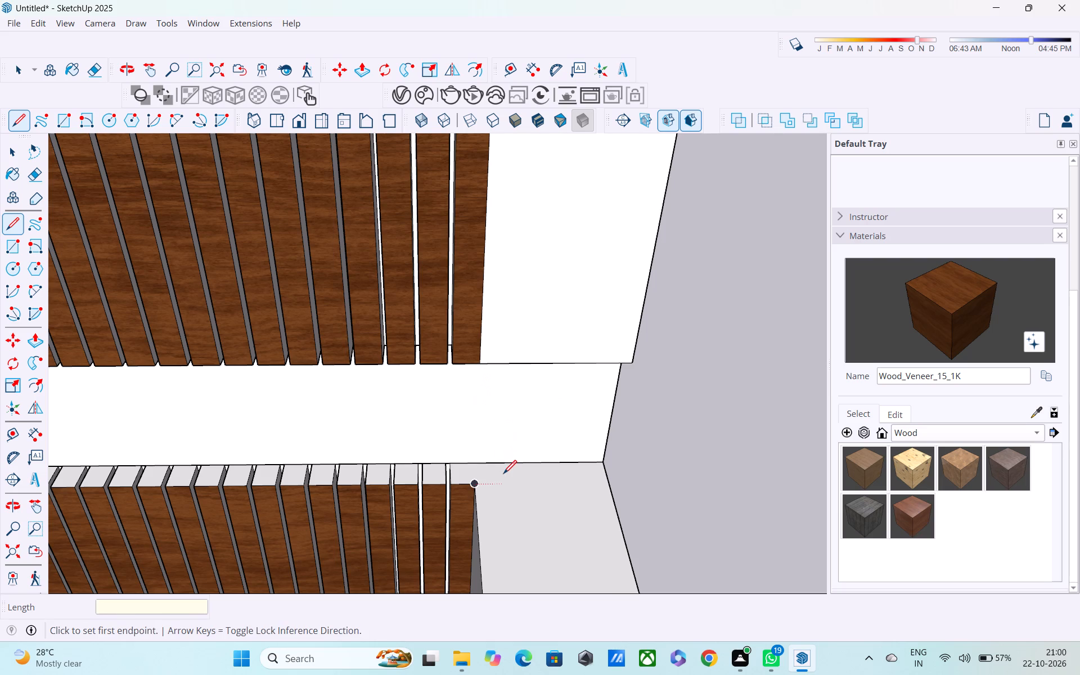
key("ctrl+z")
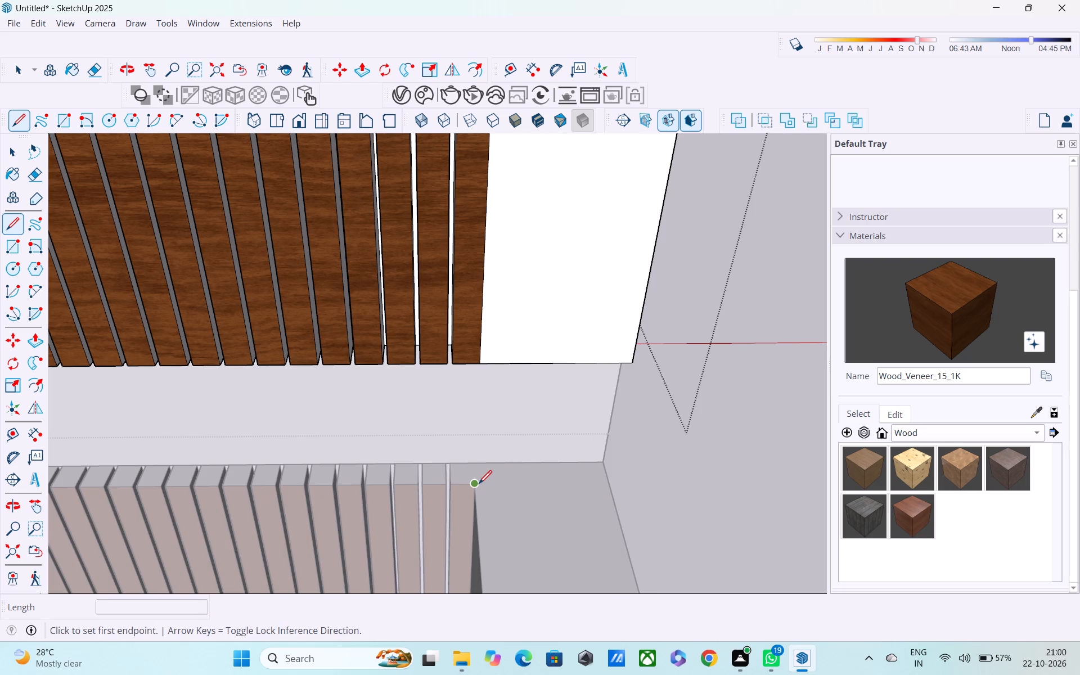
Draw a 2" line from the lower slatted panel's outer top corner back to the slab's bottom edge, ending without a second segment.
left_click(479, 485)
left_click(476, 462)
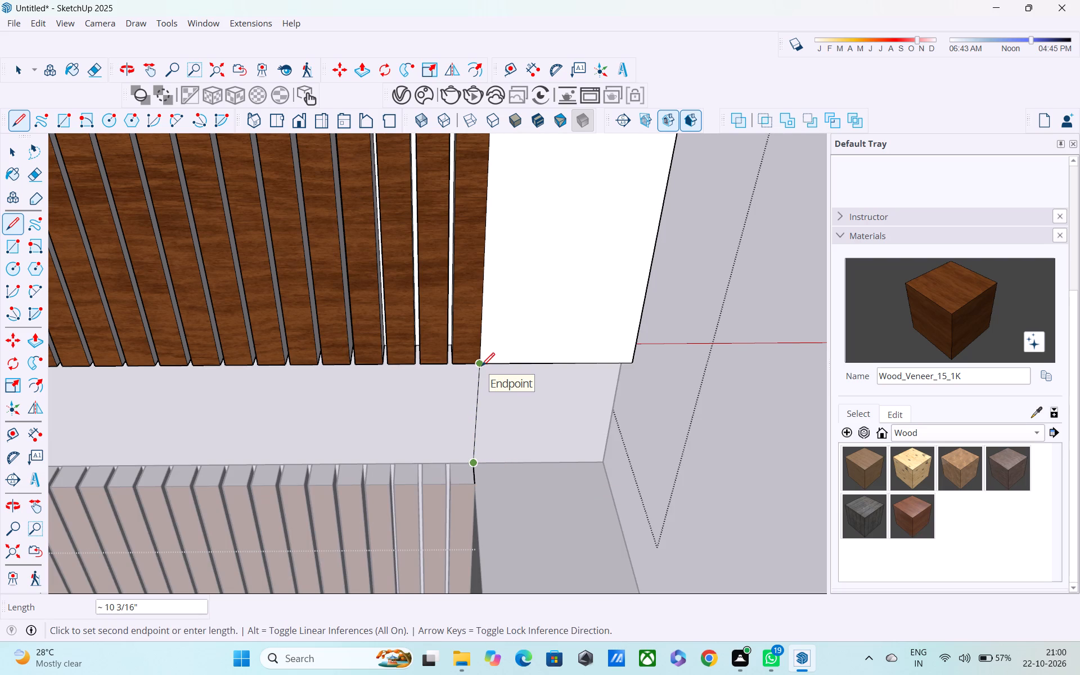
middle_click_drag(481, 370, 492, 211)
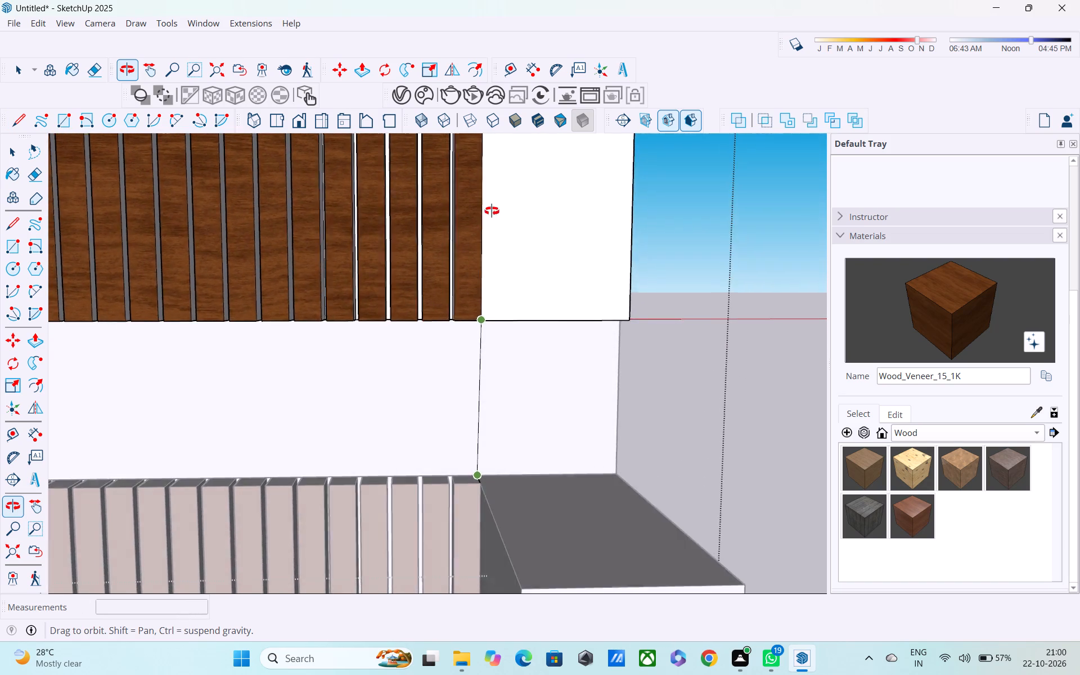
middle_click_drag(492, 211, 187, 270)
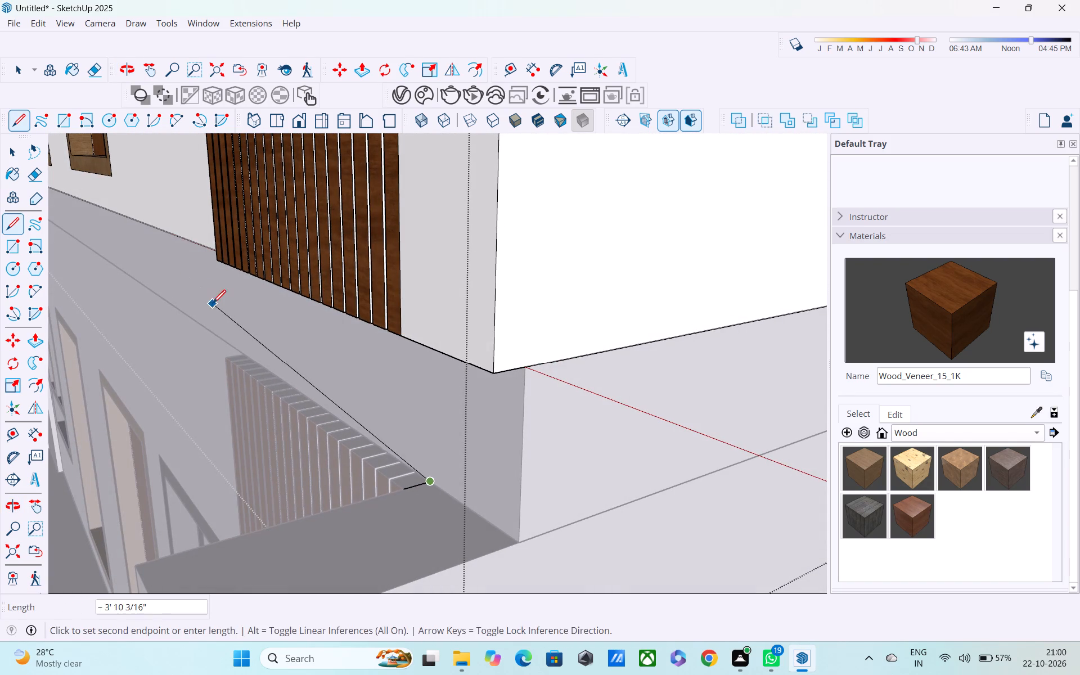
key("space")
Pull the upper-storey side wall's front end forward 2", flush with the slab's front face.
left_click(457, 315)
middle_click_drag(512, 346, 523, 231)
middle_click_drag(523, 324, 550, 277)
key("p")
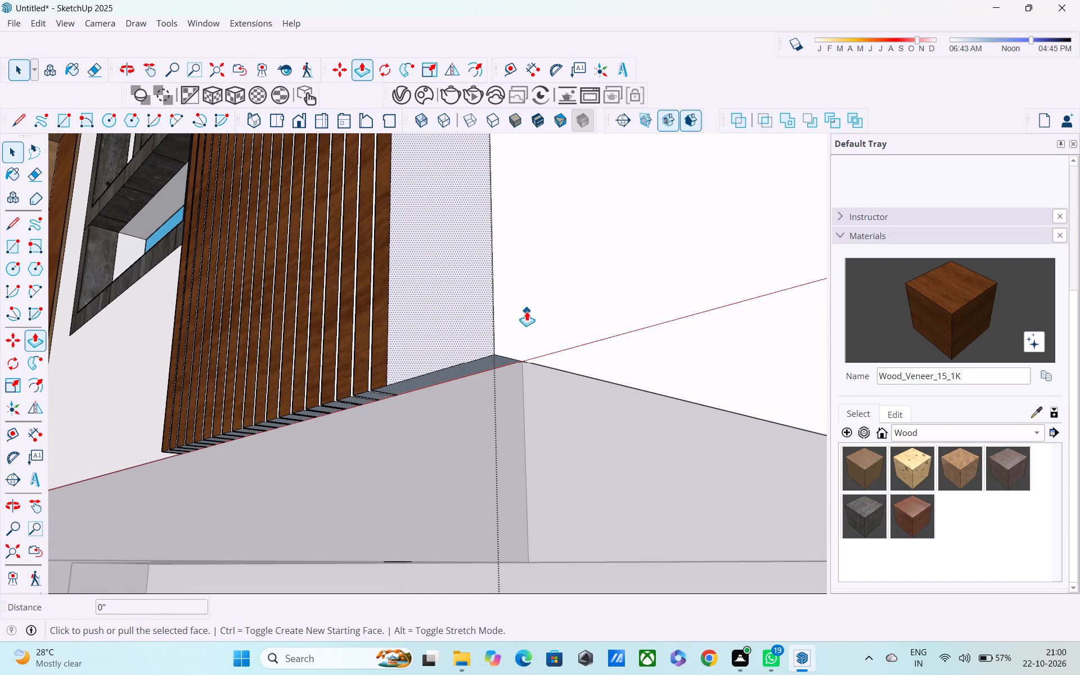
left_click(466, 316)
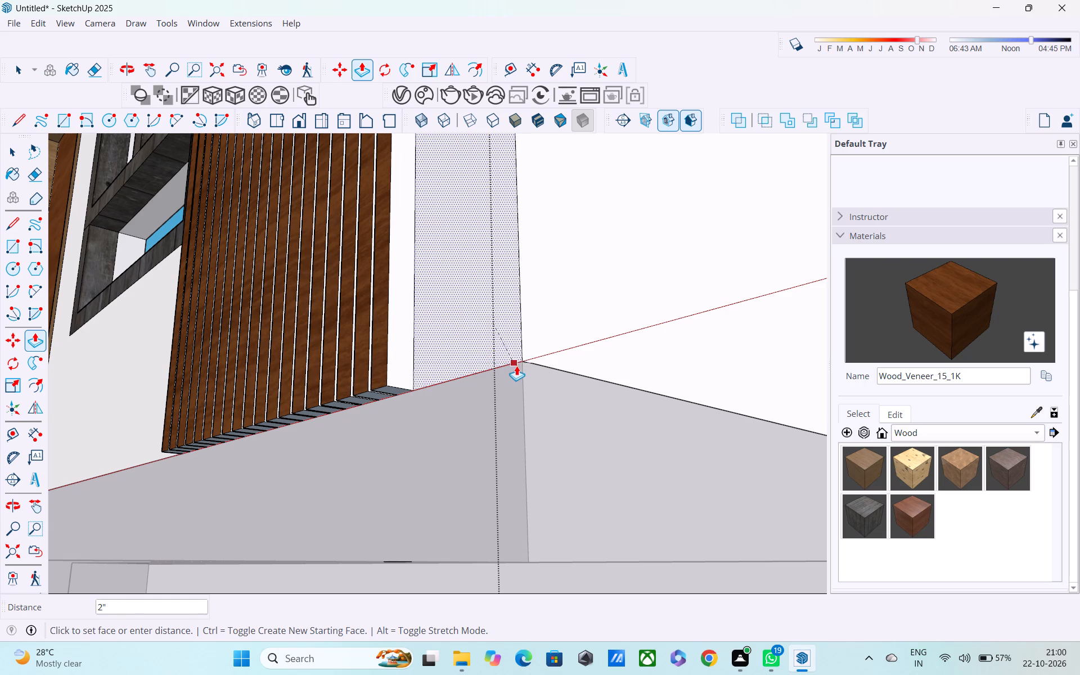
left_click(519, 366)
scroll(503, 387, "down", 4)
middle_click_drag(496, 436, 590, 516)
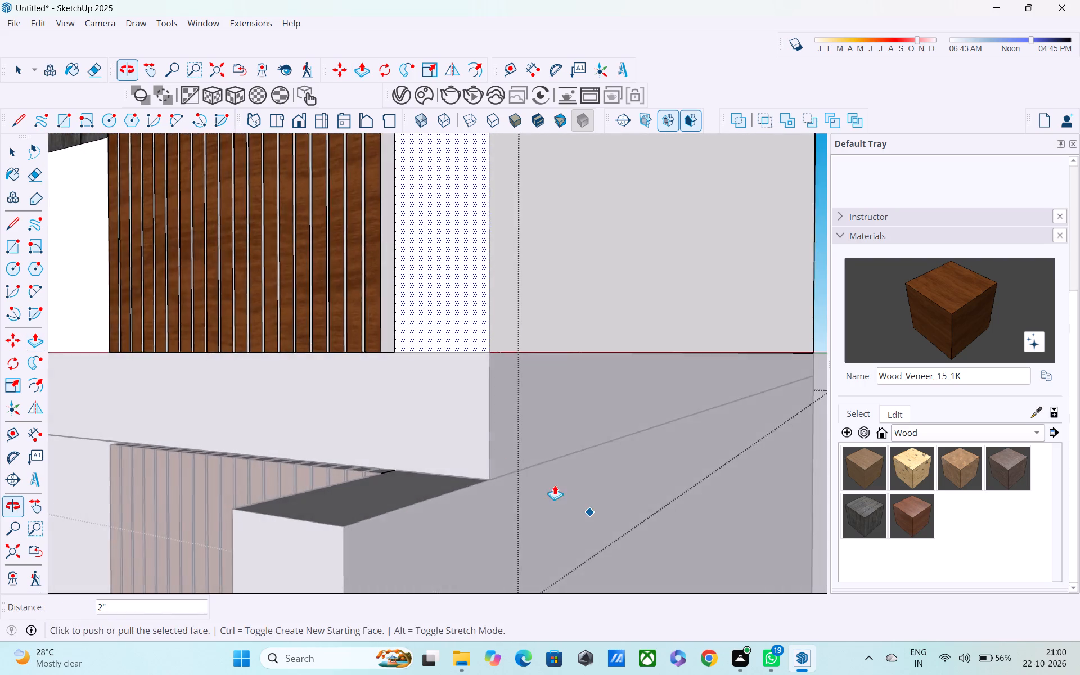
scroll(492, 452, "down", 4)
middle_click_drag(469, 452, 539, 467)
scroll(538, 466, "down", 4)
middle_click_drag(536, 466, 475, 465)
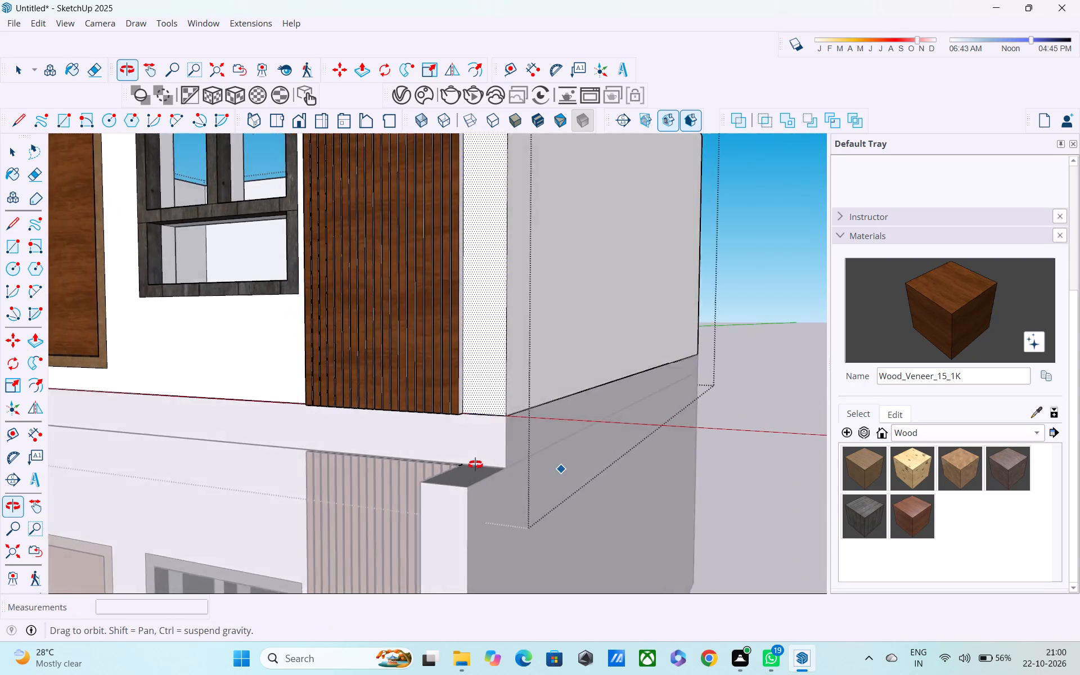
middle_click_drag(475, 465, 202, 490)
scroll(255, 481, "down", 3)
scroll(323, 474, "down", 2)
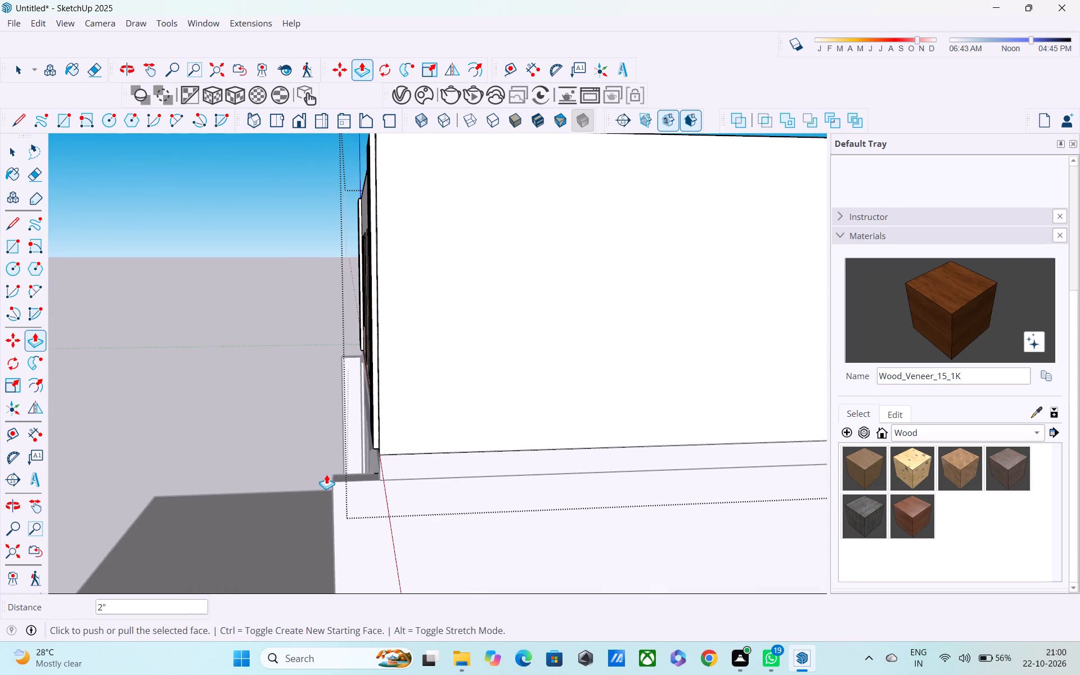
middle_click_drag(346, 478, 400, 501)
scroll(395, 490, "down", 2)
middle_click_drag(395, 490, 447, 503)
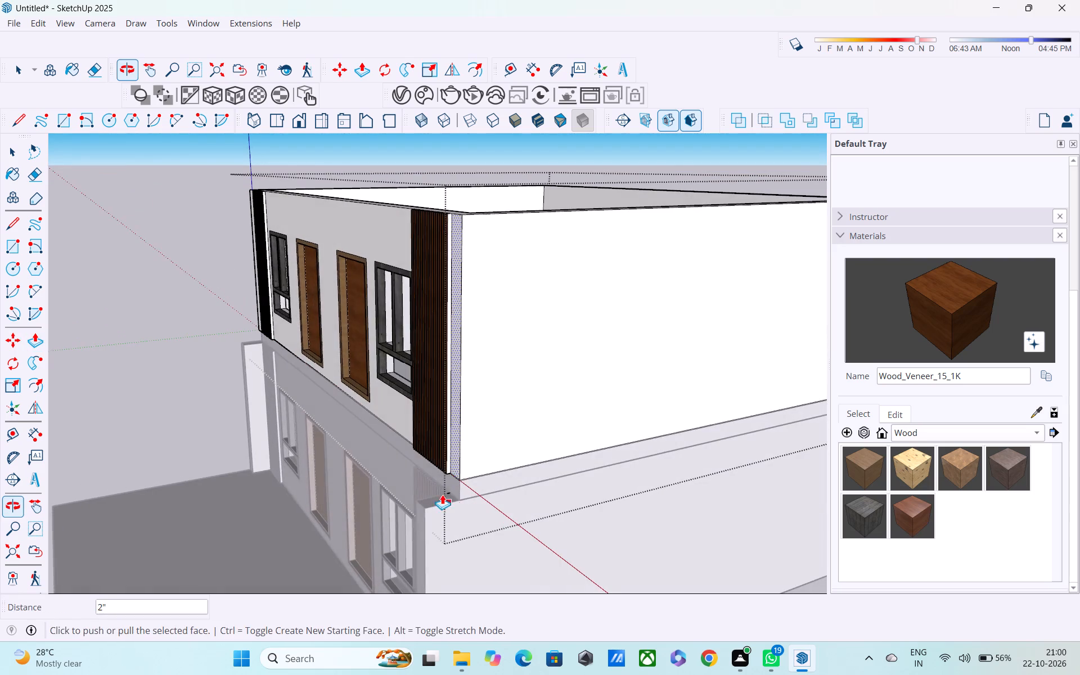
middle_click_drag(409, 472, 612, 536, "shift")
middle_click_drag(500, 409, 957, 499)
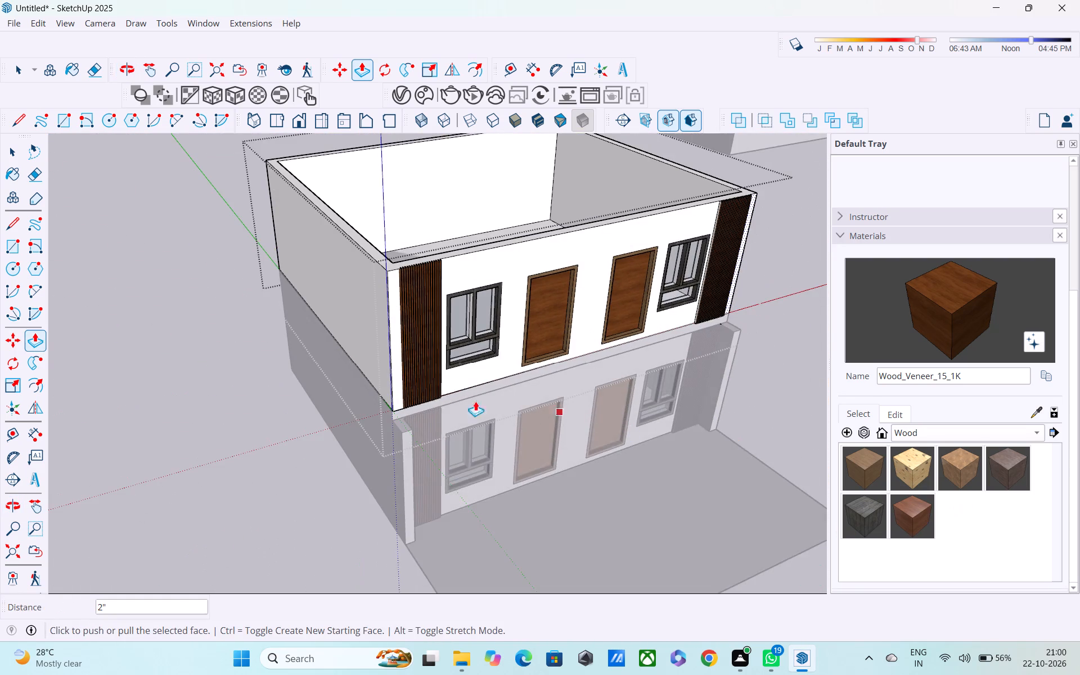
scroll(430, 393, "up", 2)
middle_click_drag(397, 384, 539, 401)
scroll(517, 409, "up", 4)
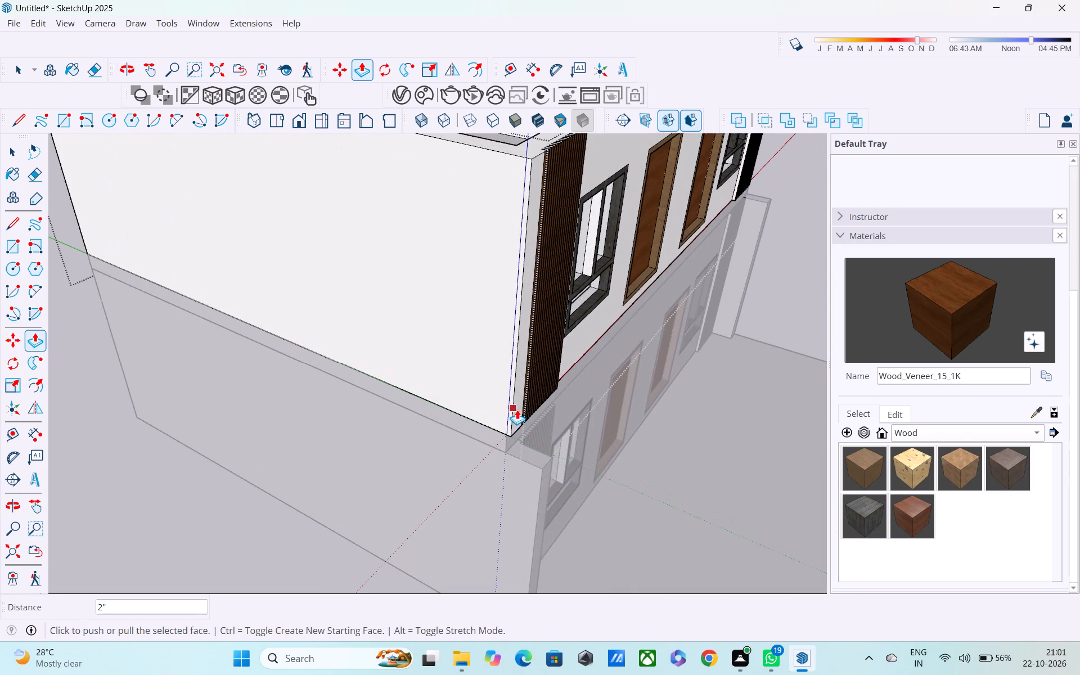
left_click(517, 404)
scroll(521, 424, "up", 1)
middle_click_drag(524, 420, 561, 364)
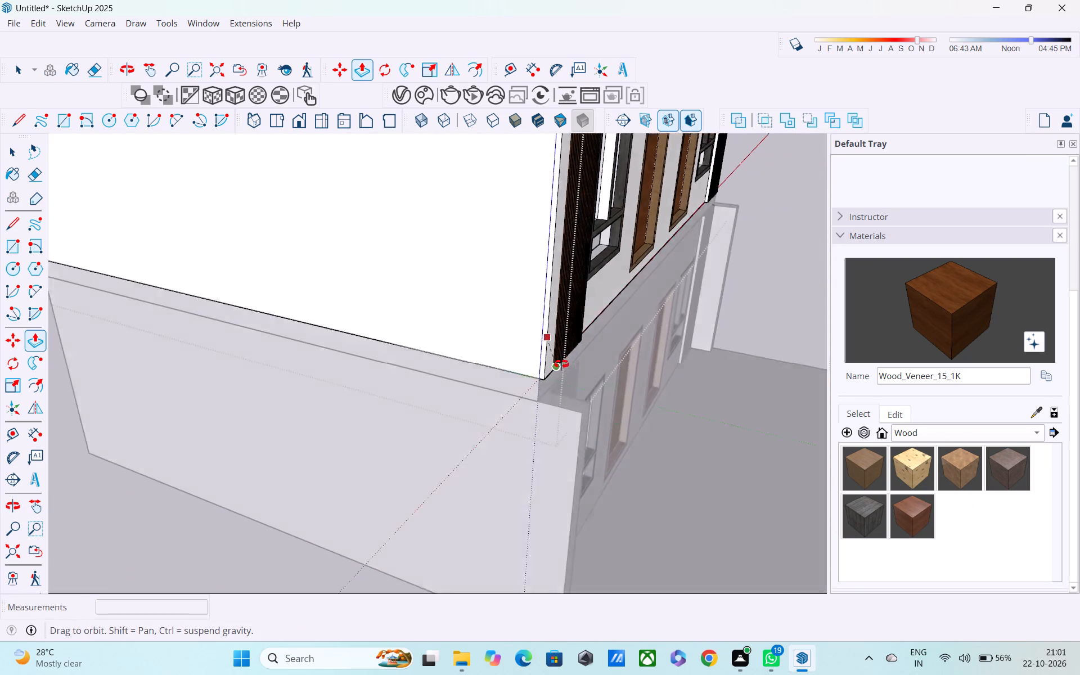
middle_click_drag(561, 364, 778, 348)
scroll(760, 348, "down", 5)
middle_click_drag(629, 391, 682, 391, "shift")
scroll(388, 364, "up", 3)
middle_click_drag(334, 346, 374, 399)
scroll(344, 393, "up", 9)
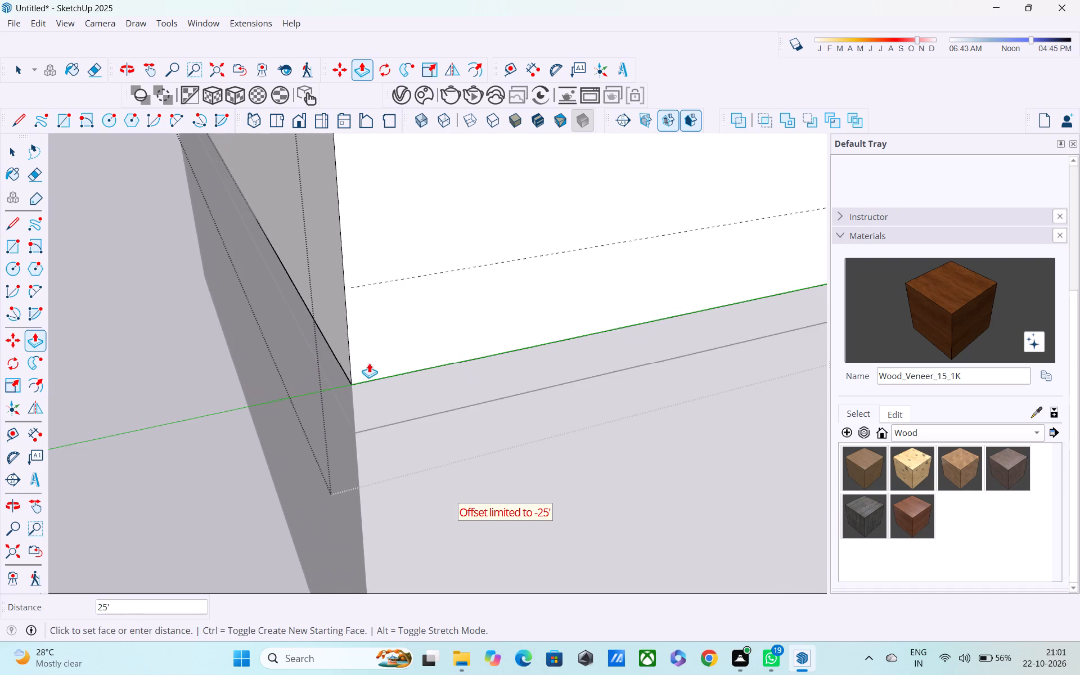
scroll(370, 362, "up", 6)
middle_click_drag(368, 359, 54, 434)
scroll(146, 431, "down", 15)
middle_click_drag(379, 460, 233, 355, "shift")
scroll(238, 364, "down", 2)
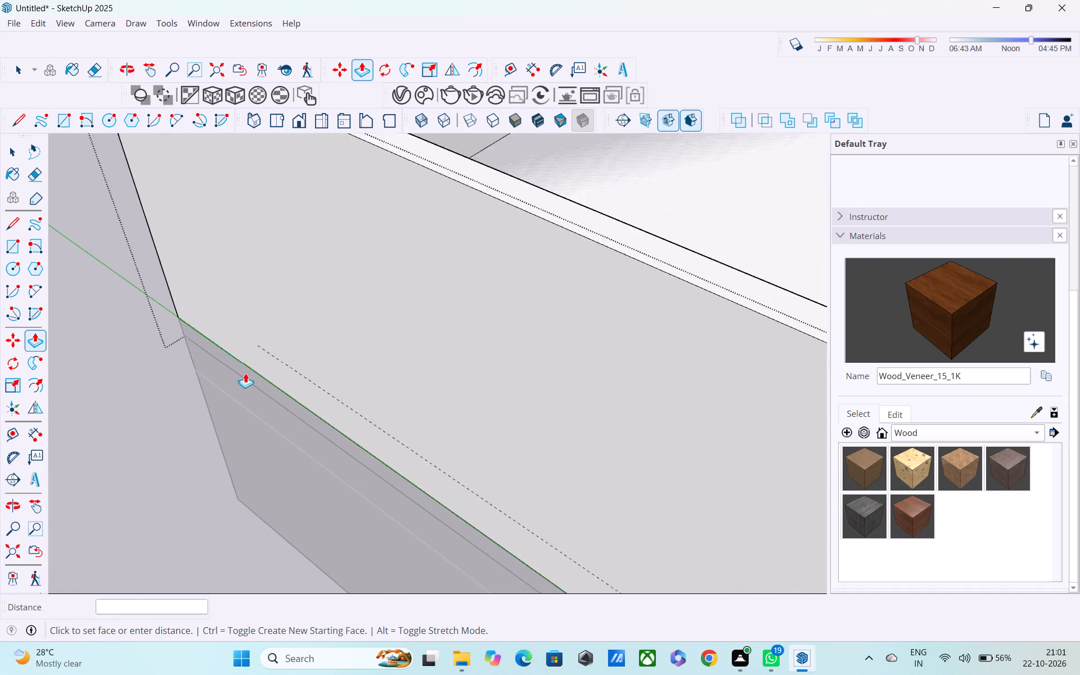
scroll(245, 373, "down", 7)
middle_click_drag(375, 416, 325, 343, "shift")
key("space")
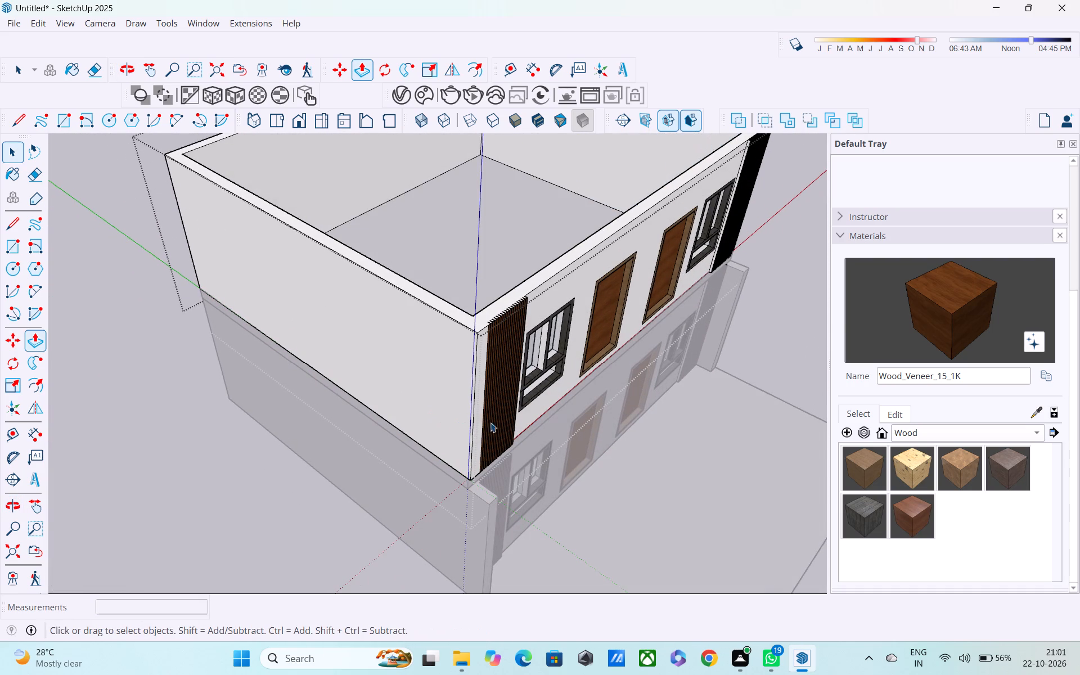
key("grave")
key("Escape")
Open the upper-storey group, pull the opposite side wall's front end forward 2" flush with the slab's front face, and close the group.
scroll(541, 434, "down", 1)
middle_click_drag(528, 422, 509, 409)
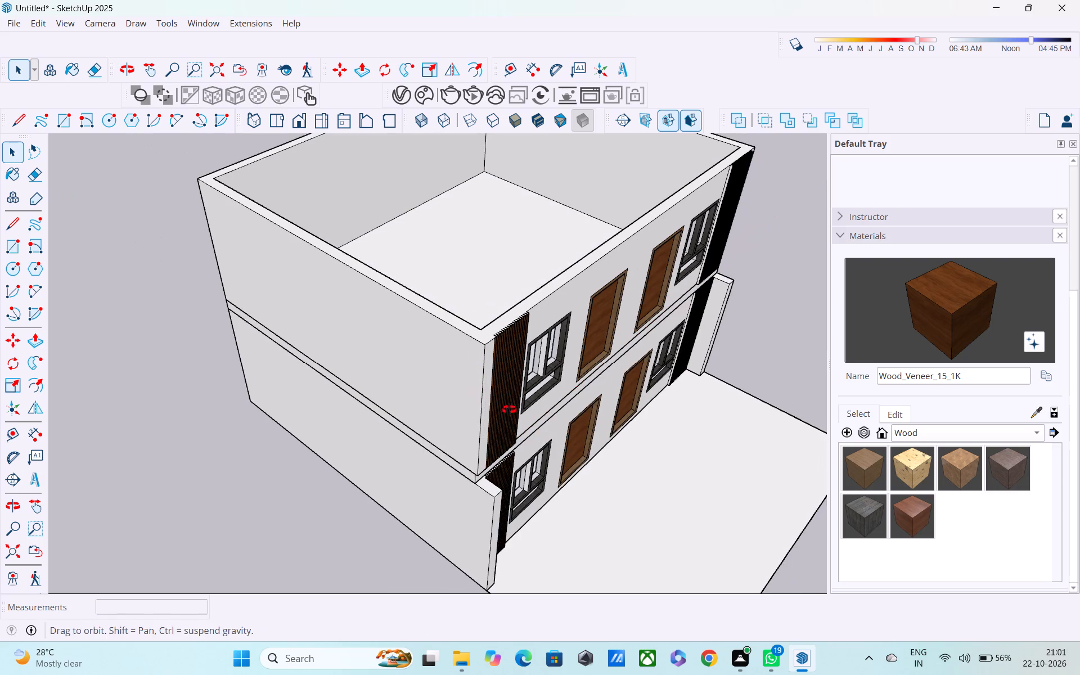
middle_click_drag(509, 409, 173, 354)
scroll(452, 420, "down", 1)
middle_click_drag(477, 429, 604, 422)
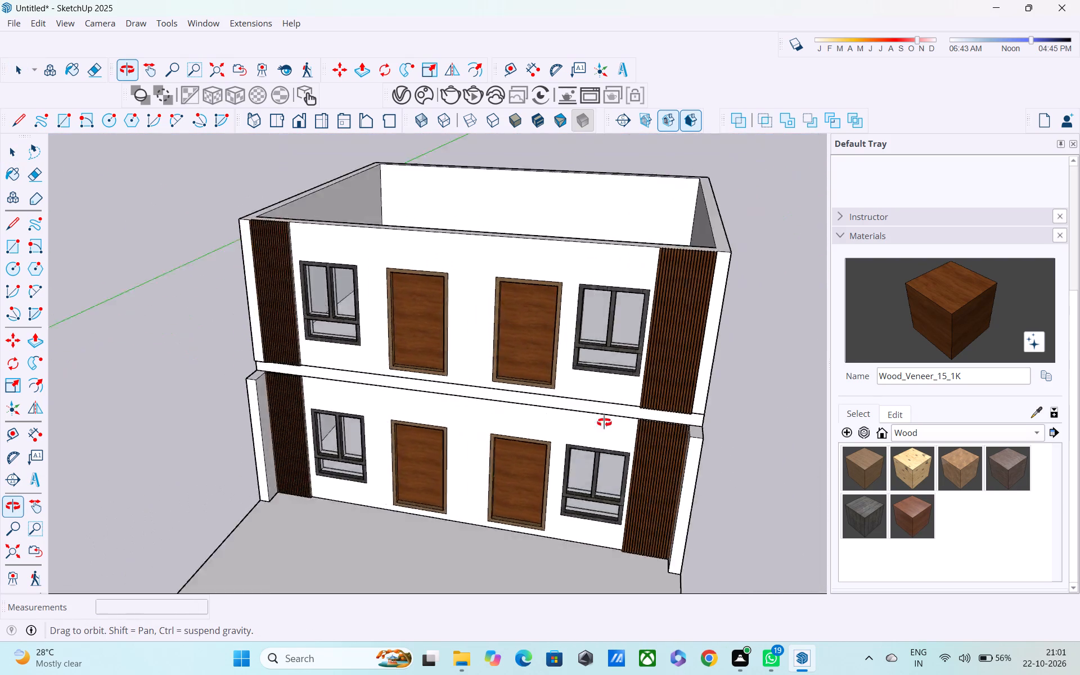
middle_click_drag(604, 422, 818, 399)
scroll(427, 373, "up", 2)
middle_click_drag(411, 383, 443, 444)
scroll(446, 443, "up", 3)
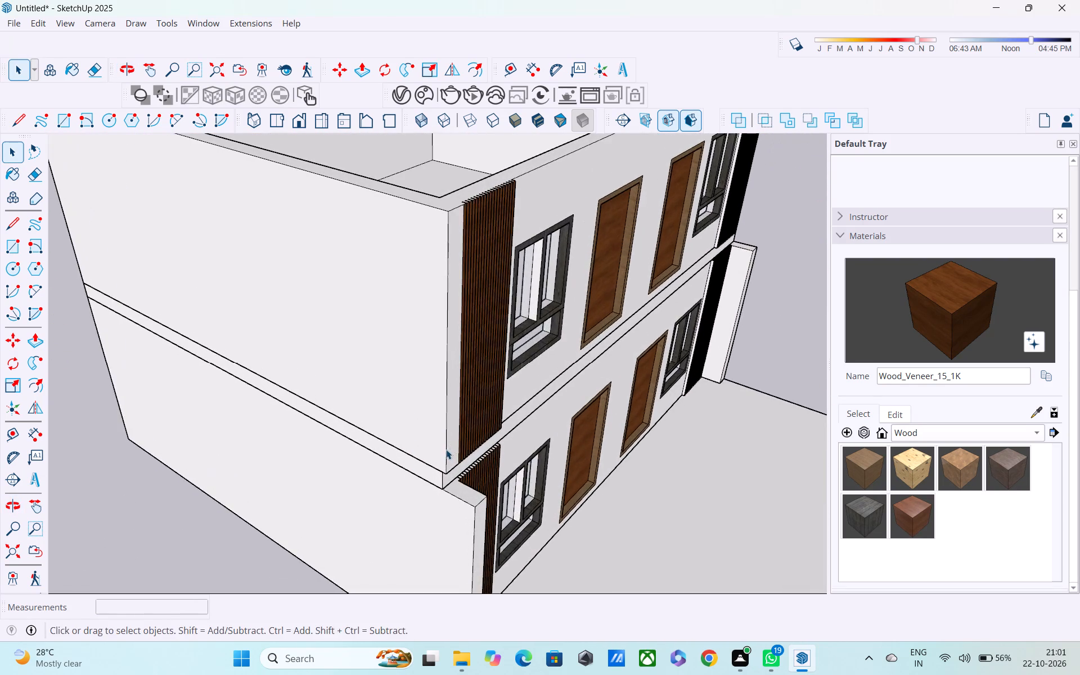
middle_click_drag(445, 450, 428, 298)
scroll(428, 298, "up", 8)
middle_click_drag(429, 296, 433, 253)
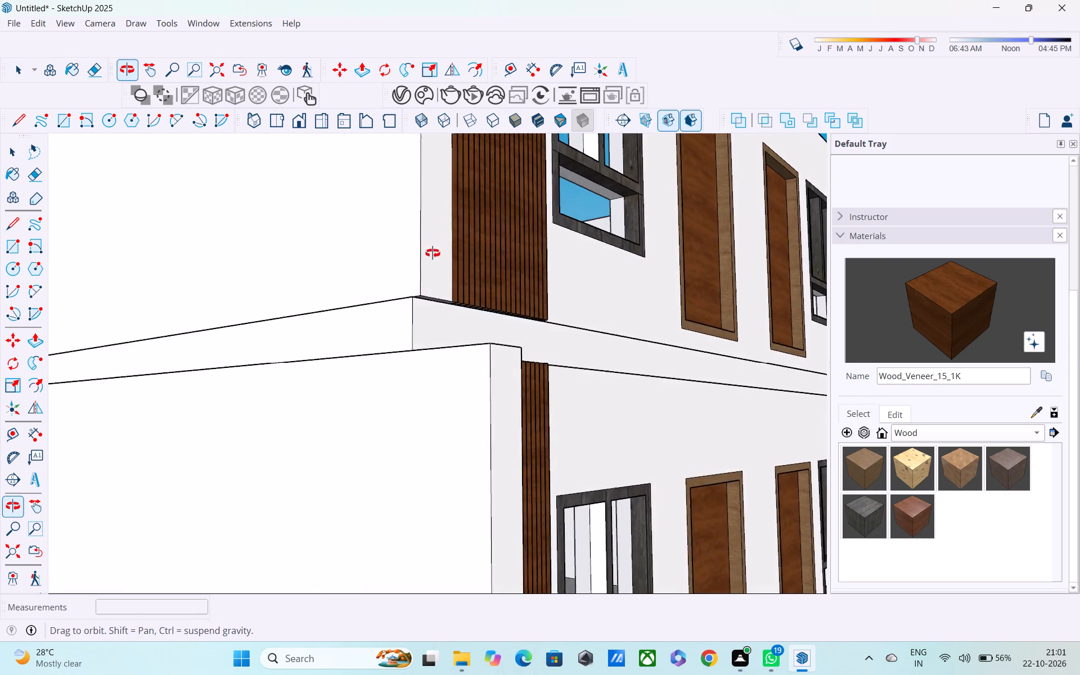
middle_click_drag(433, 253, 397, 346)
double_click(427, 267)
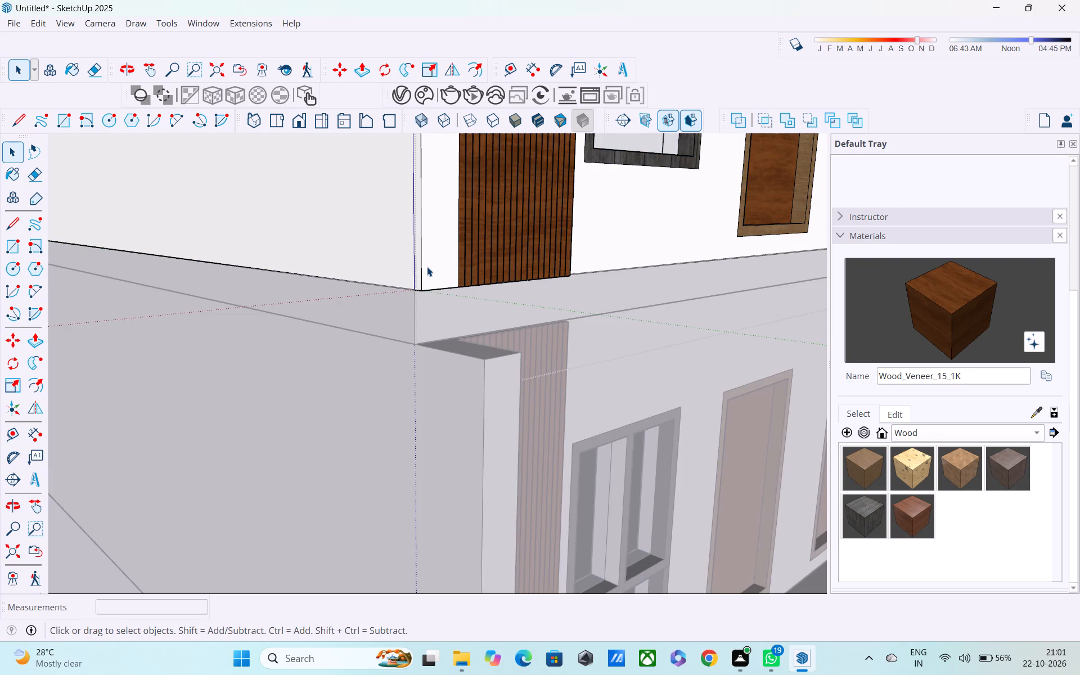
key("p")
left_click(435, 271)
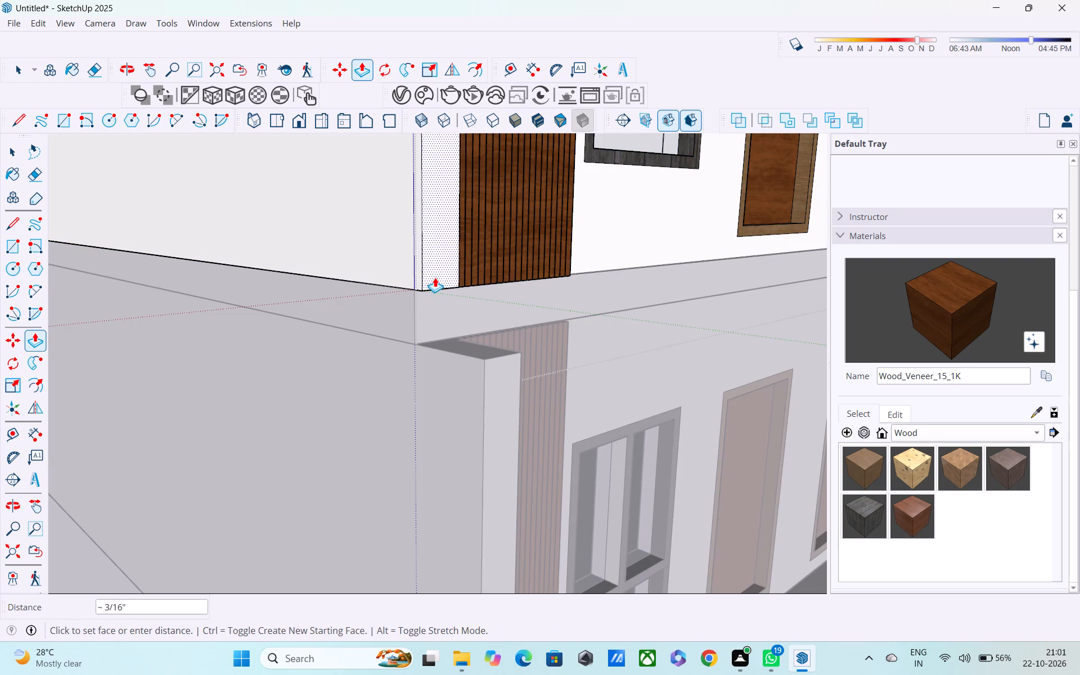
left_click(421, 295)
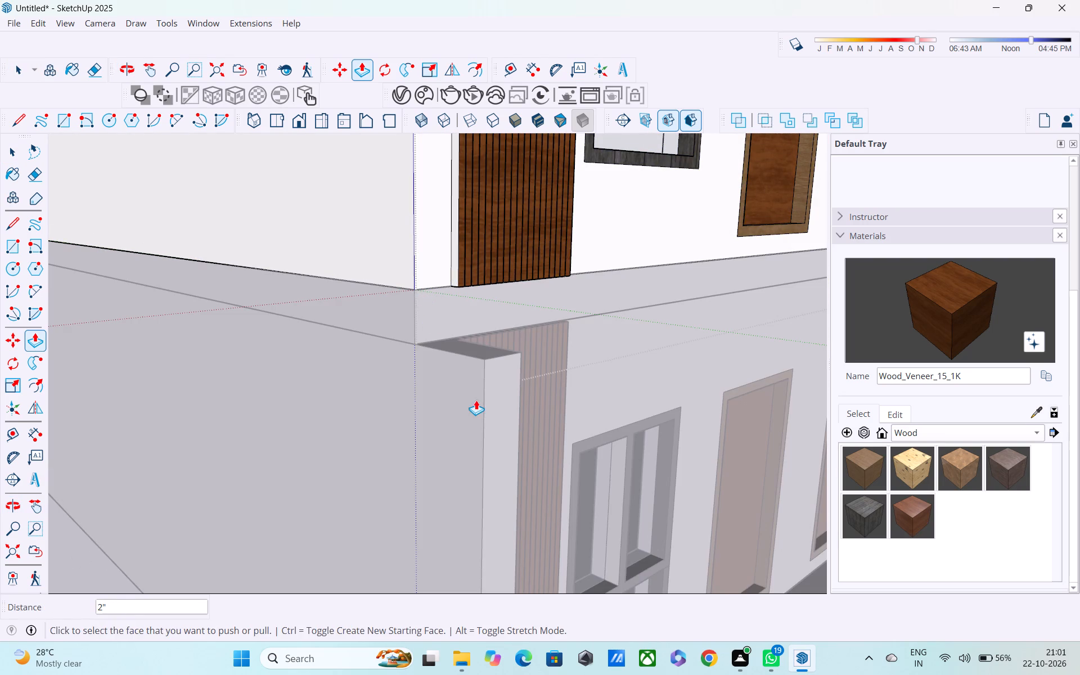
middle_click_drag(476, 400, 432, 429)
key("space")
left_click(67, 274)
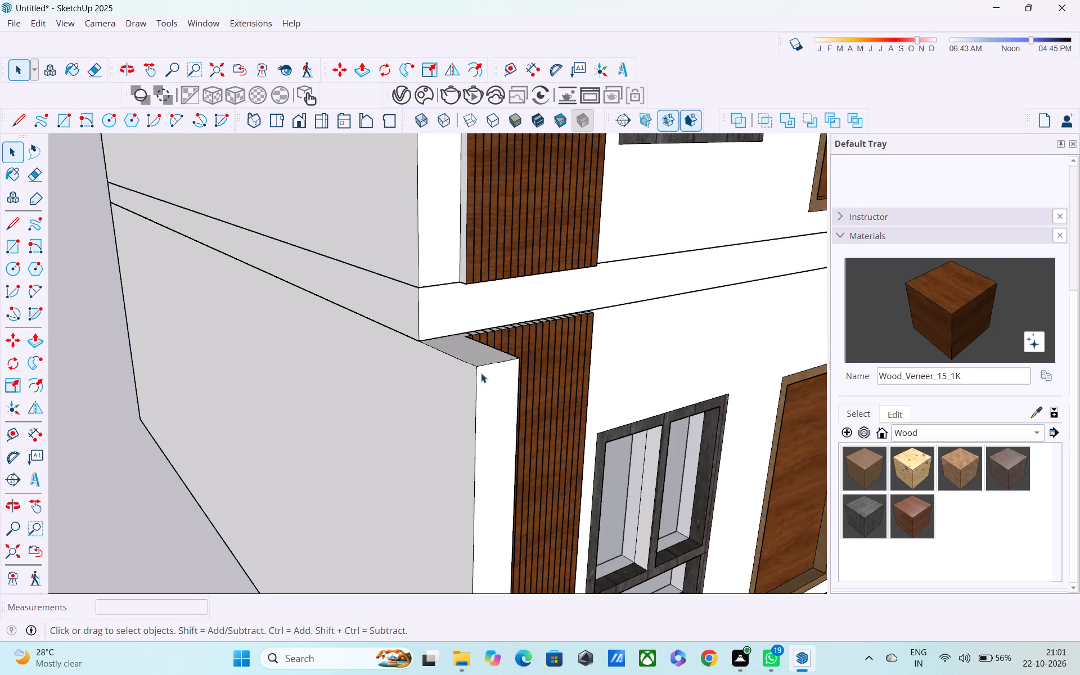
Draw a short line from the lower slatted panel's outer top corner to the slab's bottom edge, outside the ground-floor group.
middle_click_drag(487, 381, 415, 485)
key("l")
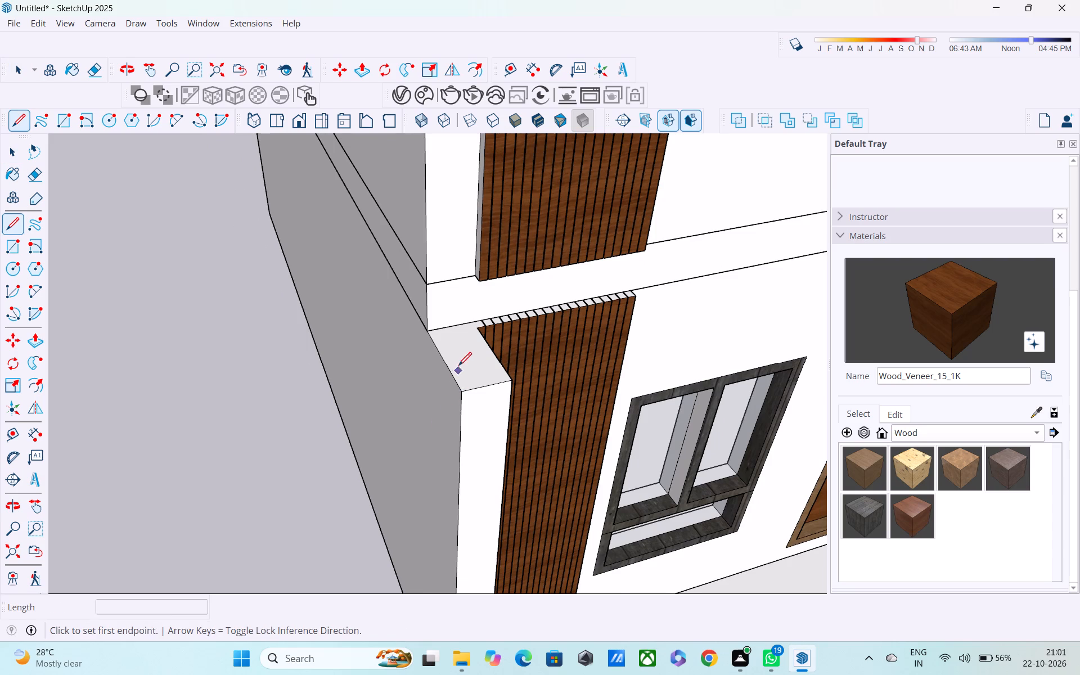
scroll(439, 350, "up", 2)
left_click(485, 327)
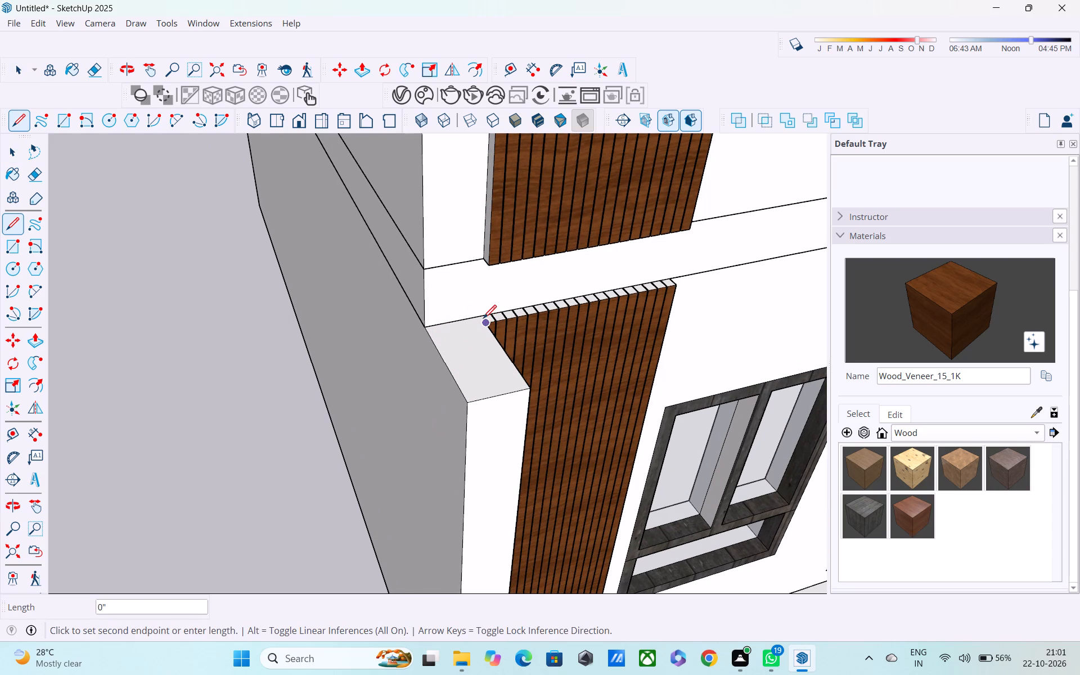
middle_click_drag(481, 333, 496, 415)
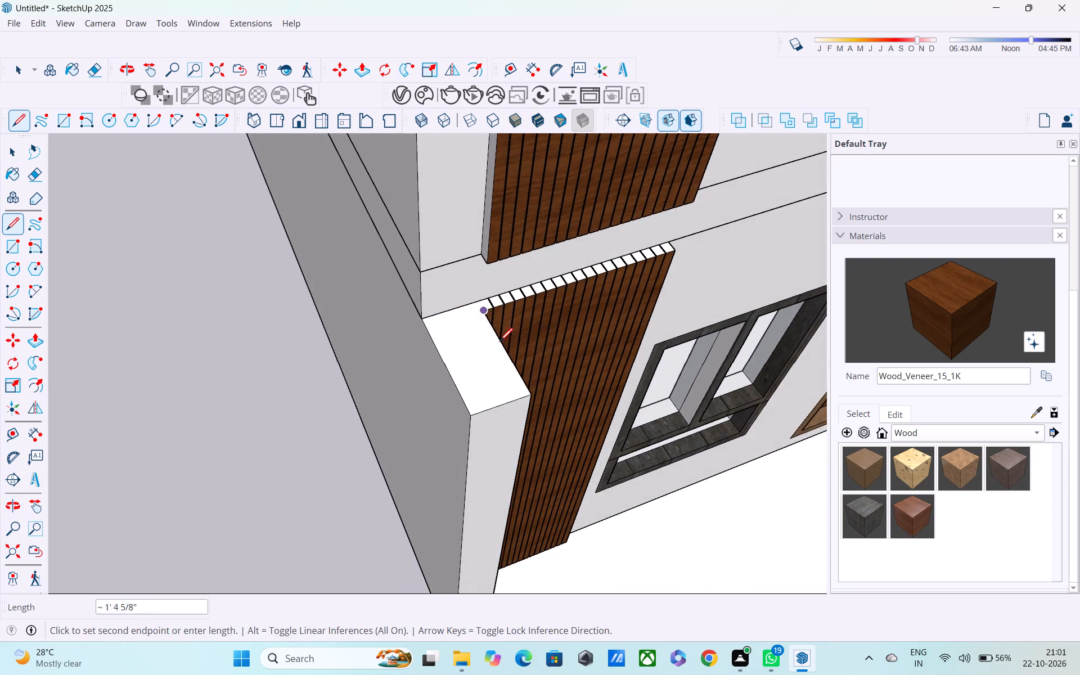
scroll(492, 308, "up", 3)
left_click(479, 299)
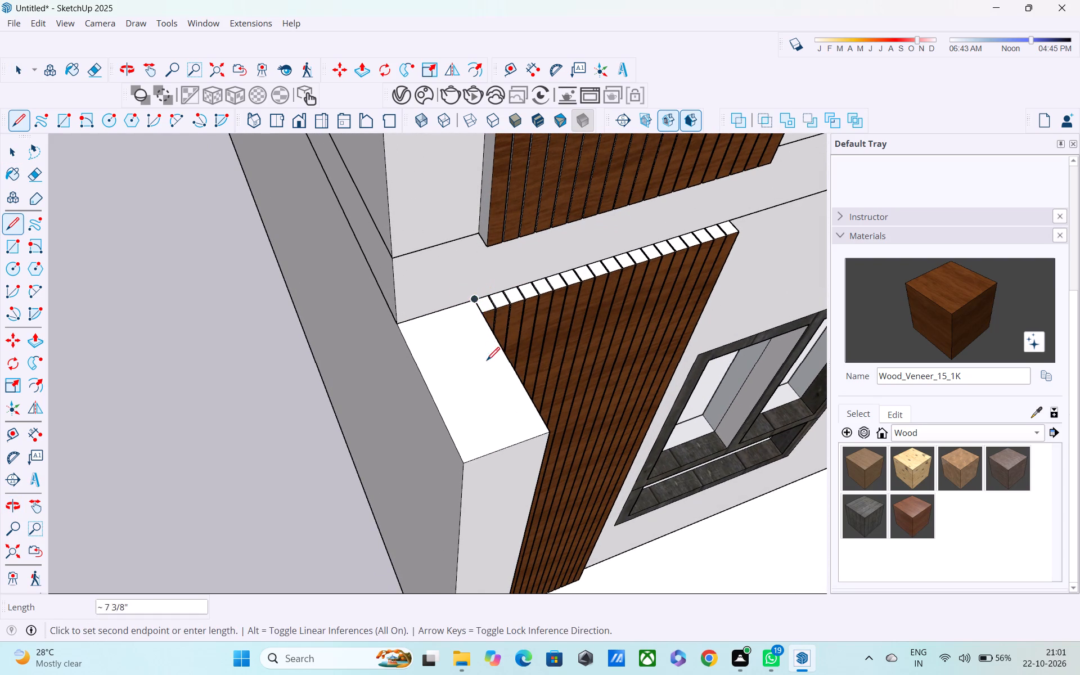
scroll(487, 362, "down", 2)
middle_click_drag(489, 391, 144, 376, "shift")
key("Escape")
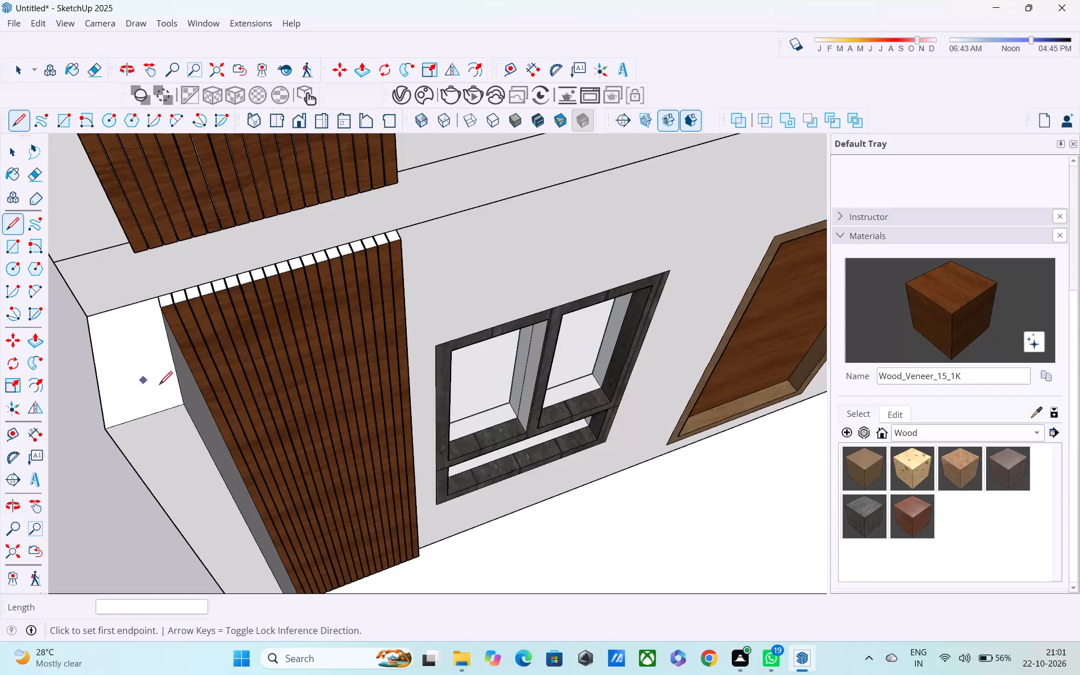
Open the ground-floor group and draw a 2" line from the same slatted panel's outer top corner to the slab's bottom edge.
key("space")
double_click(177, 383)
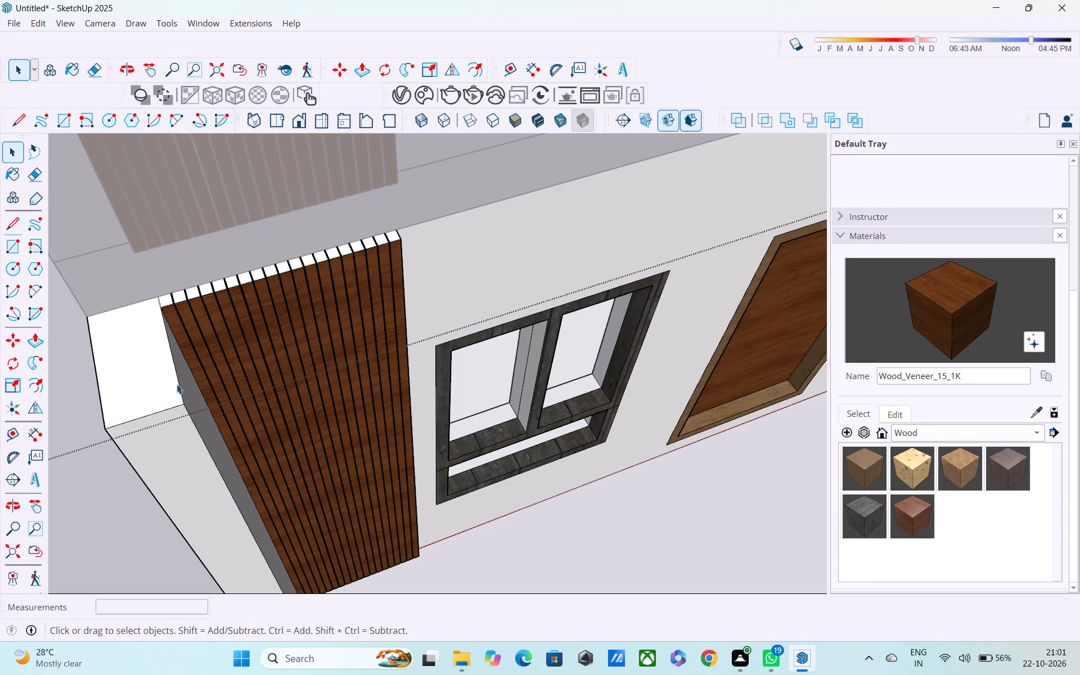
key("l")
key("l")
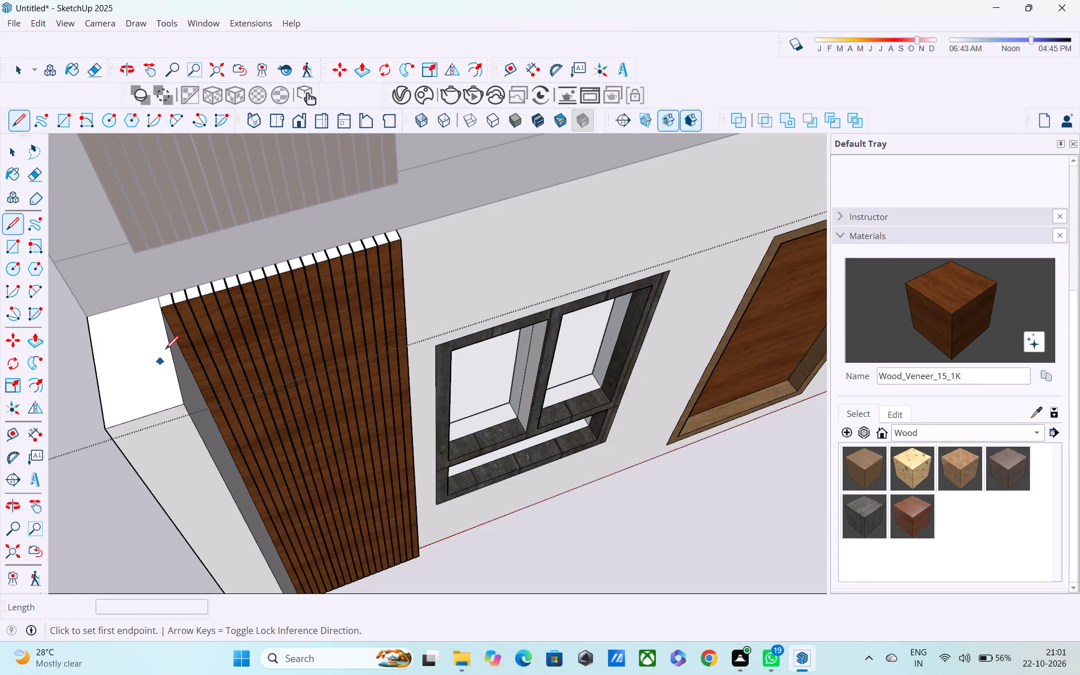
left_click(164, 305)
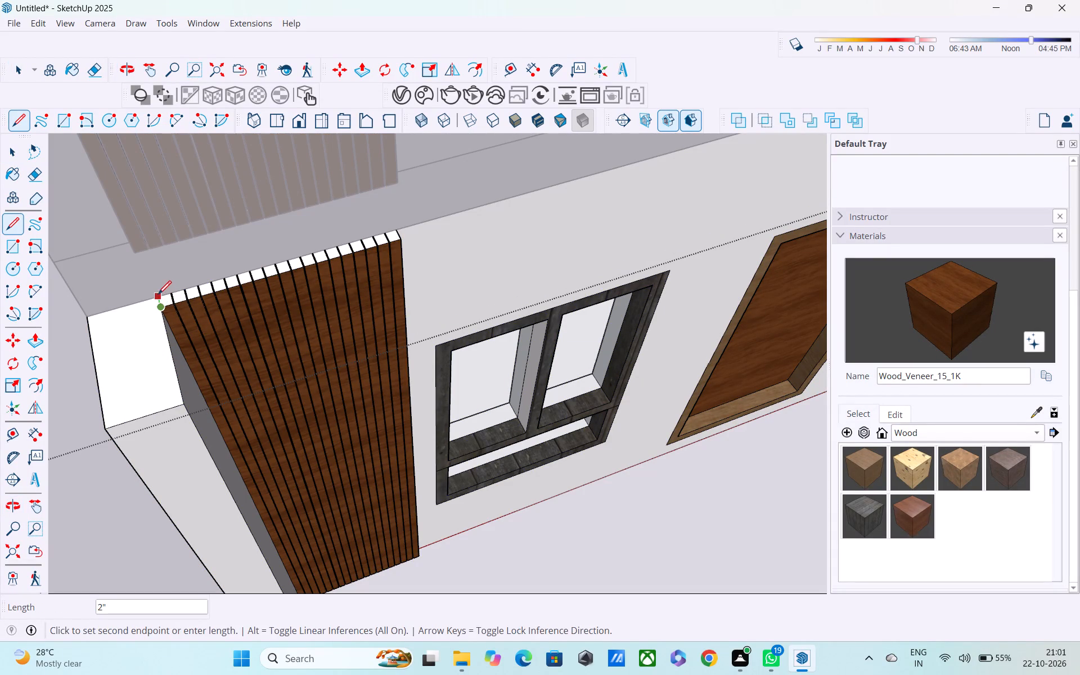
left_click(158, 295)
middle_click_drag(256, 376, 0, 361, "shift")
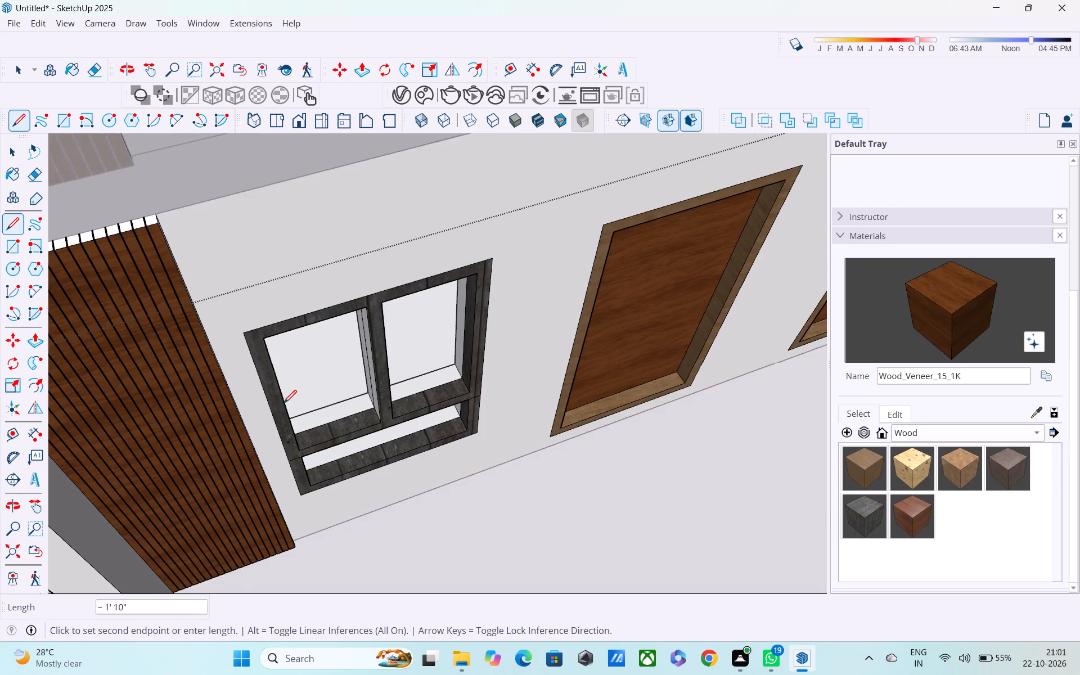
scroll(425, 415, "down", 4)
scroll(594, 412, "down", 2)
middle_click_drag(591, 412, 294, 417, "shift")
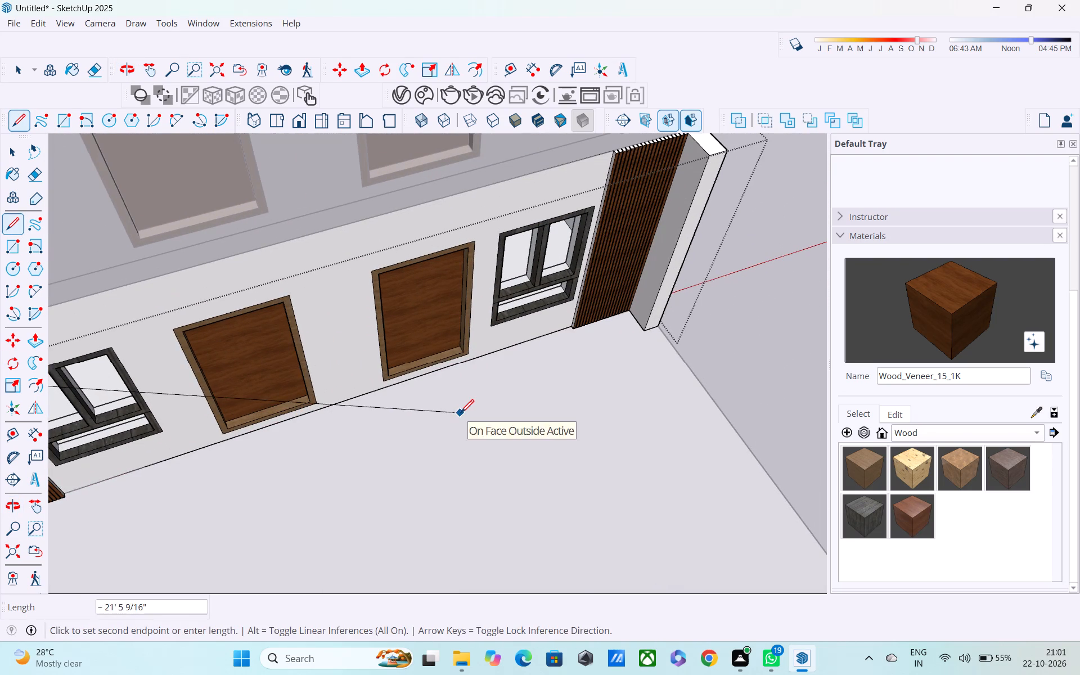
key("Escape")
At the facade's opposite end, draw a 2" line from the lower slatted panel's outer top corner to the slab's bottom edge.
middle_click_drag(618, 393, 389, 534)
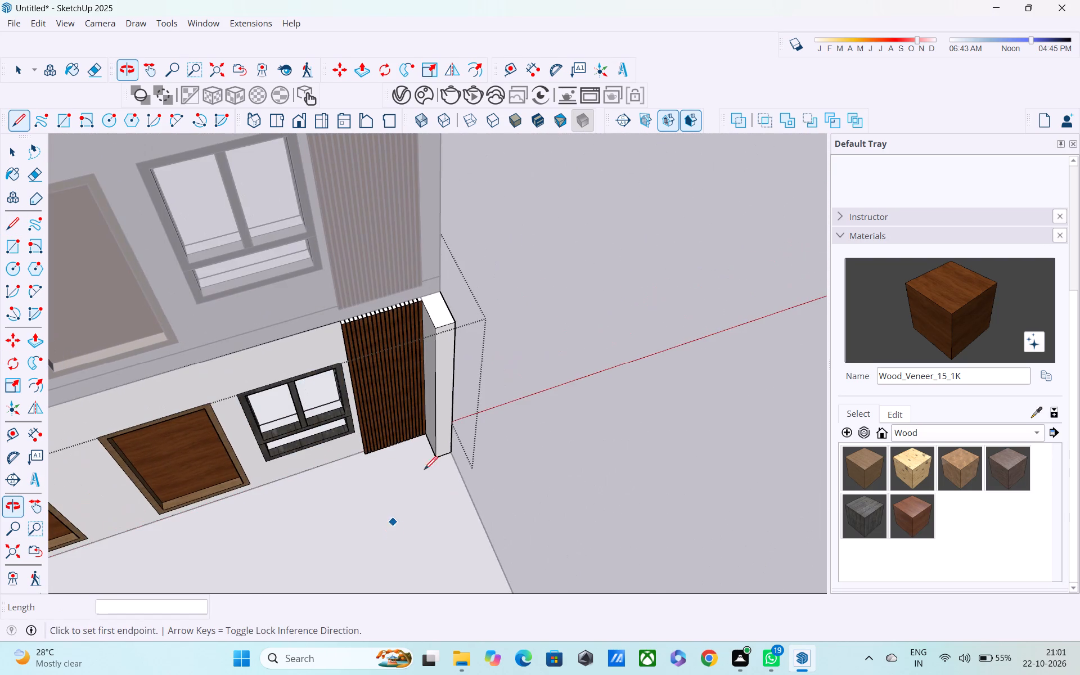
scroll(453, 326, "up", 3)
middle_click_drag(427, 323, 444, 395)
scroll(404, 330, "up", 3)
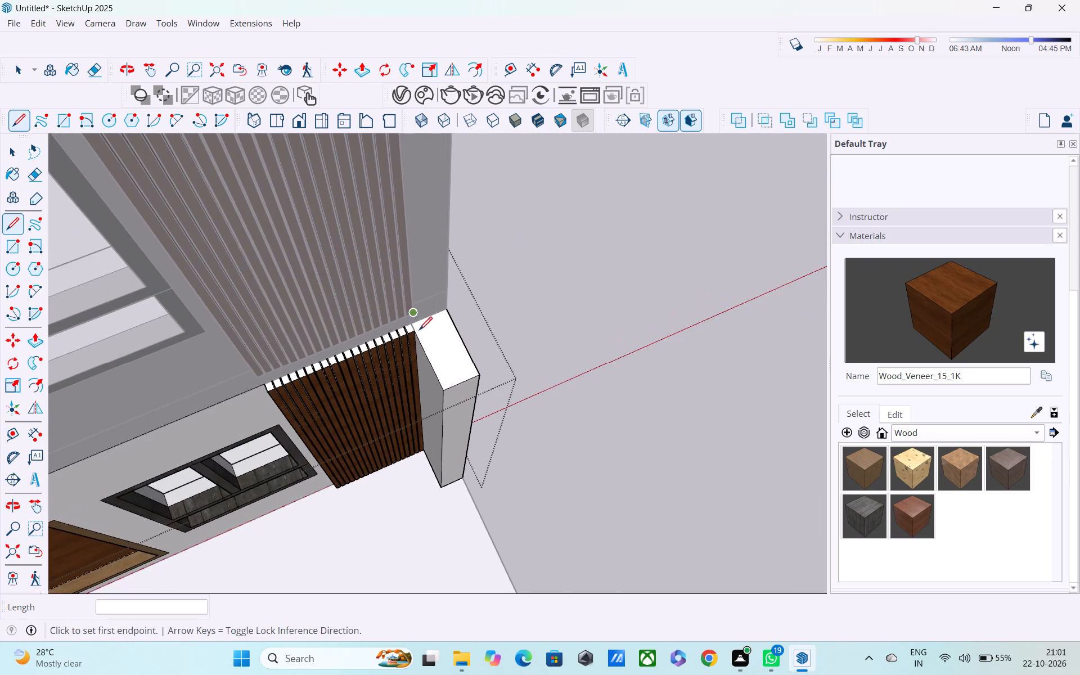
scroll(420, 332, "up", 6)
left_click(411, 334)
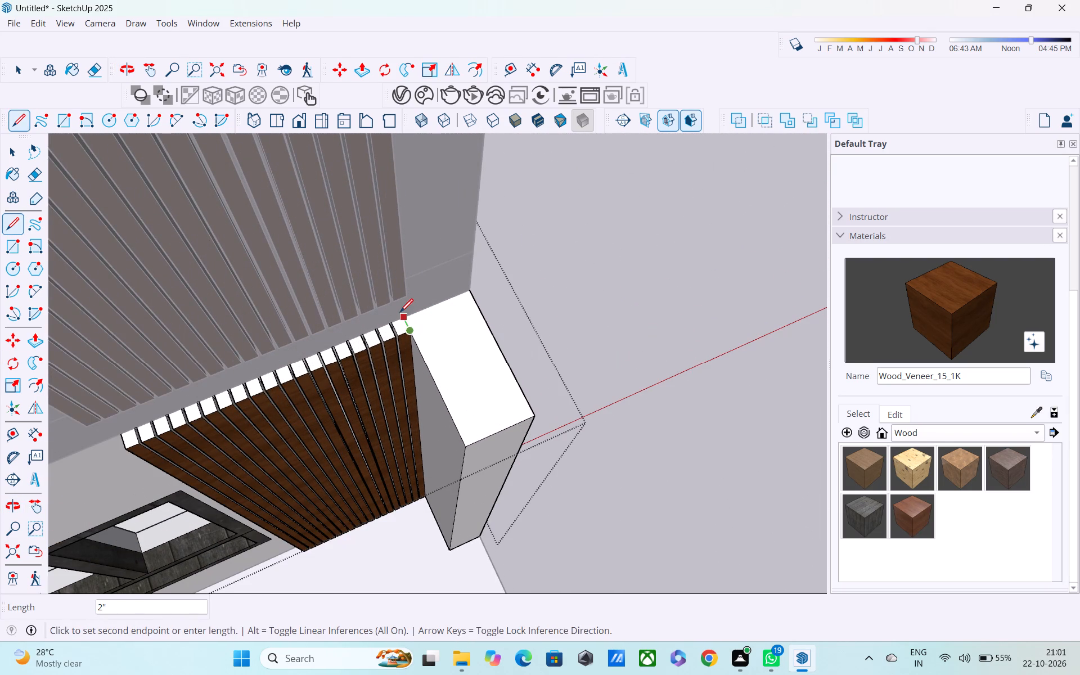
left_click(400, 313)
key("space")
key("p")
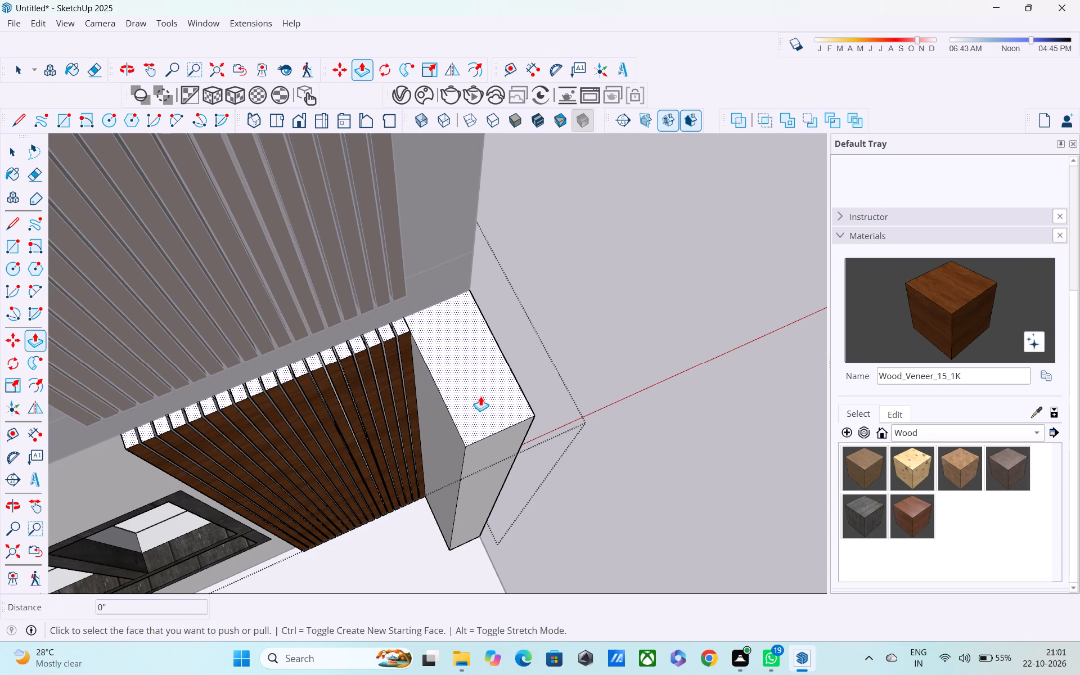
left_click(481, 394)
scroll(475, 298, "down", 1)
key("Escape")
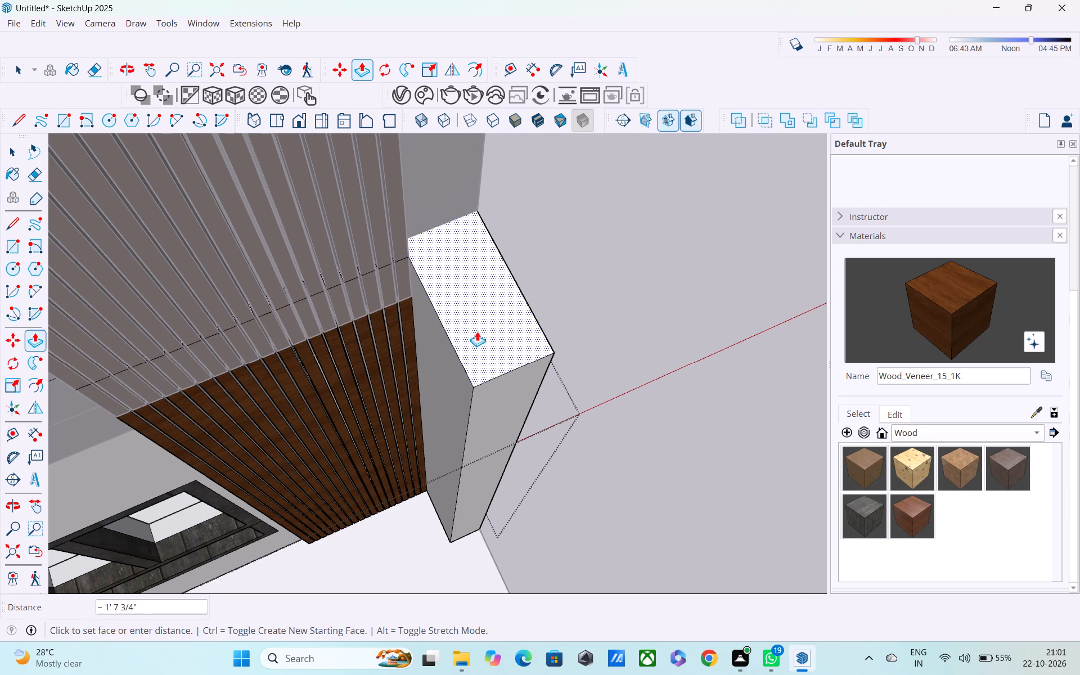
Draw a 9" line across the projecting side wall's top along the slab, from the panel's inner corner to the wall's outer edge.
middle_click_drag(489, 367, 422, 317)
key("space")
key("l")
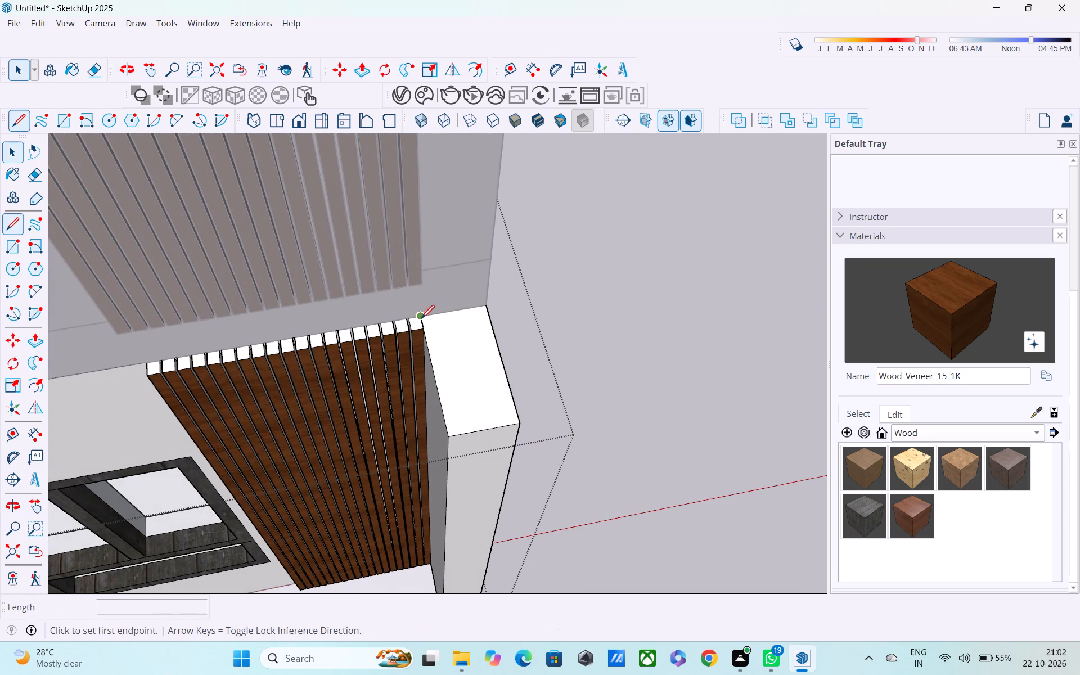
scroll(431, 325, "up", 1)
left_click(426, 316)
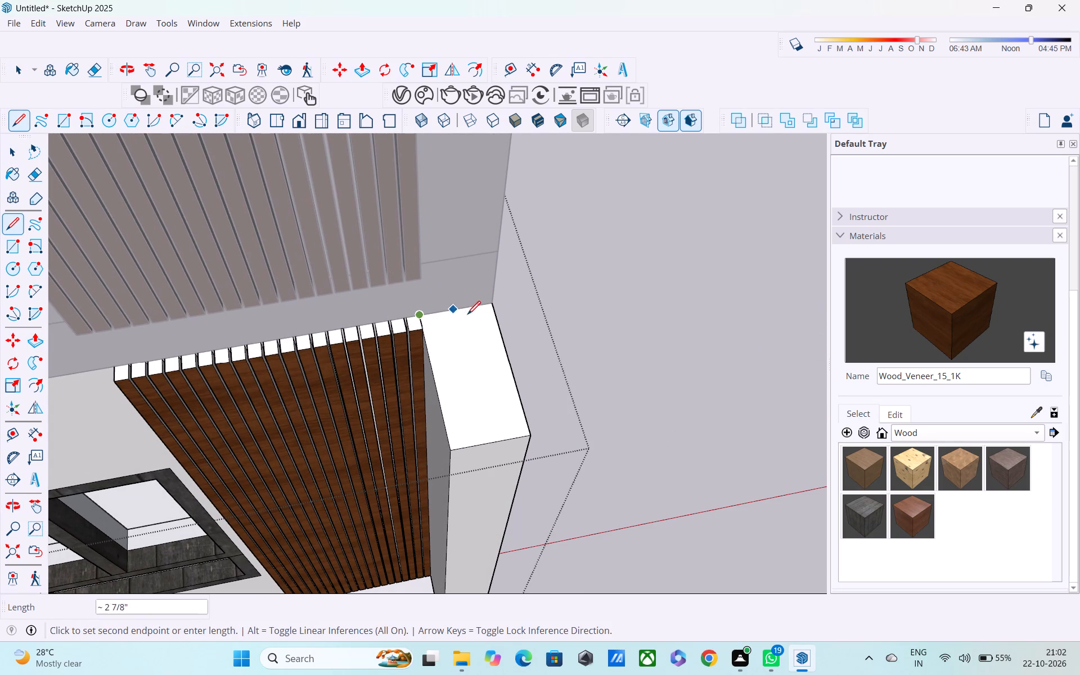
left_click(492, 308)
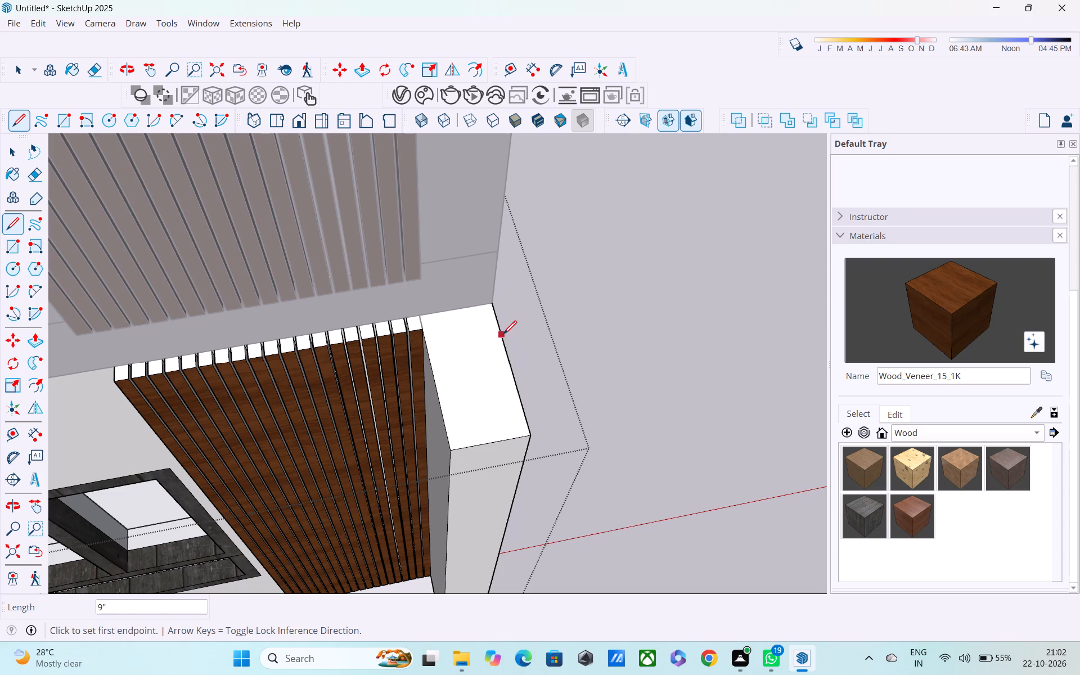
Push/Pull the projecting side wall's top face up 10' 10", level with the top of the upper-storey wall.
key("p")
left_click(482, 361)
scroll(492, 259, "down", 3)
scroll(471, 205, "down", 2)
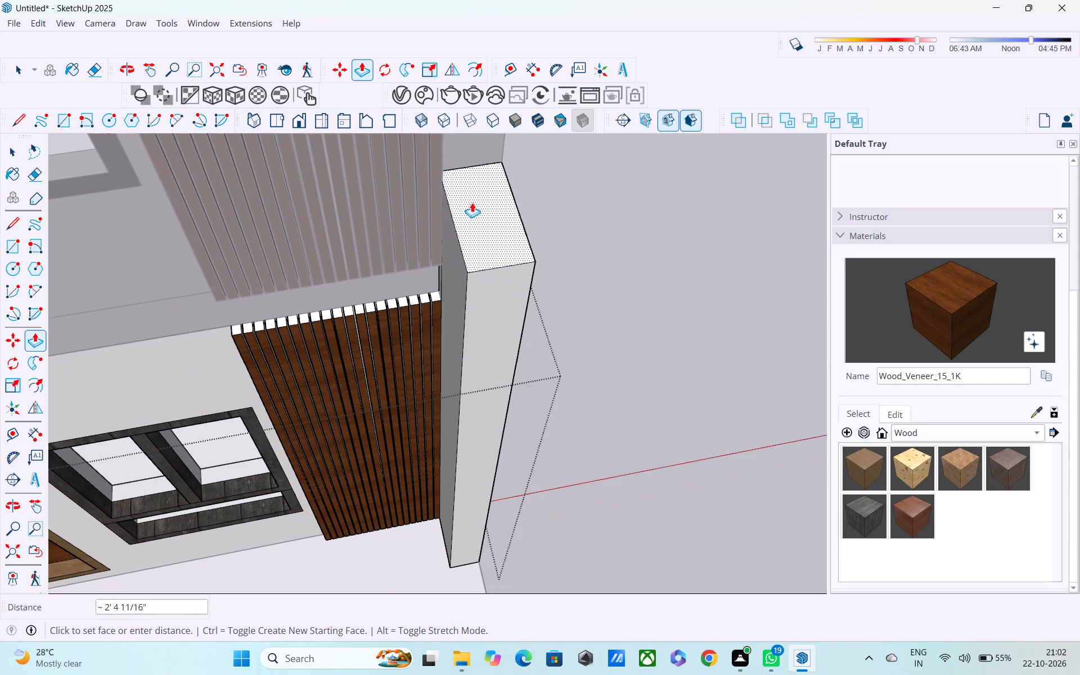
scroll(473, 192, "down", 2)
middle_click_drag(476, 202, 471, 359, "shift")
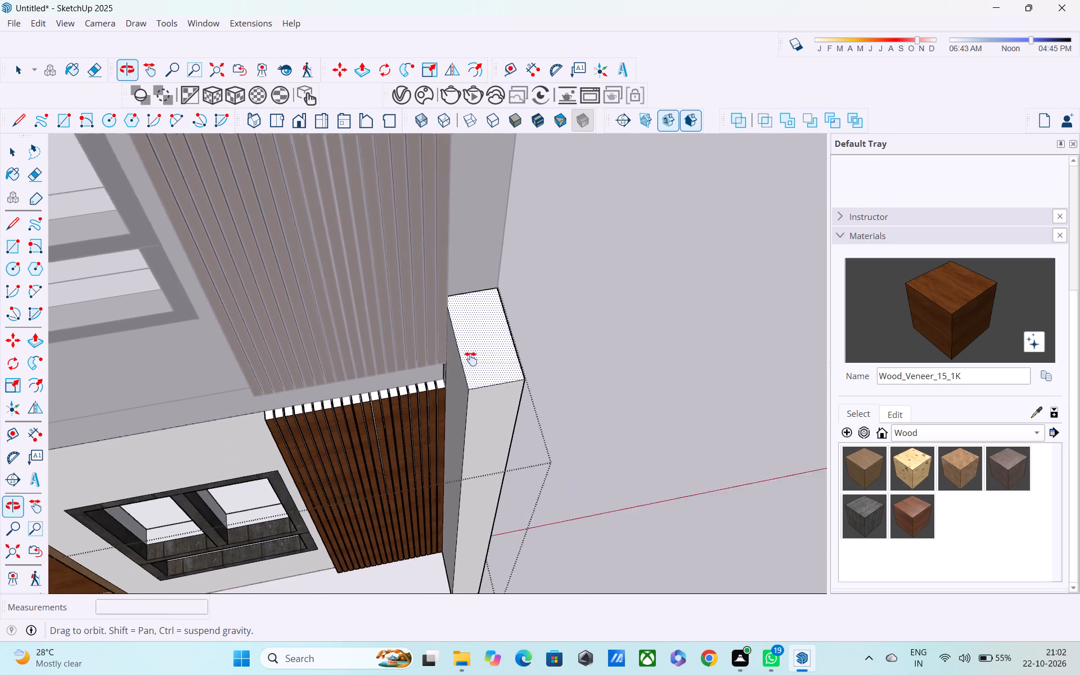
middle_click_drag(471, 359, 465, 390, "shift")
scroll(466, 229, "down", 3)
middle_click_drag(457, 239, 474, 500, "shift")
scroll(475, 327, "down", 3)
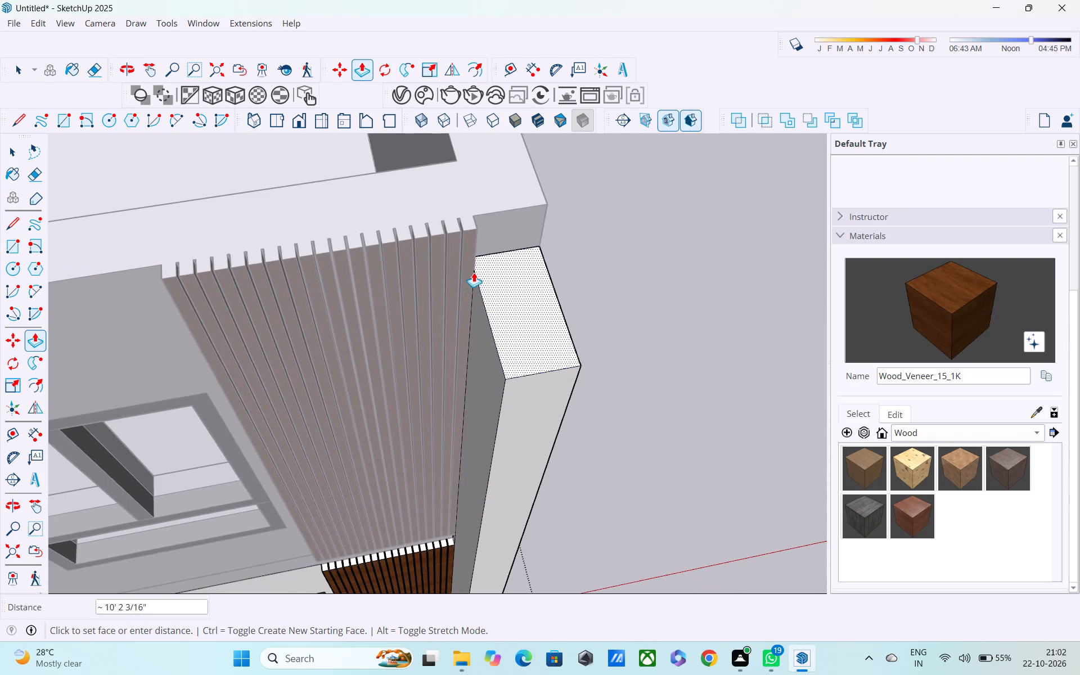
left_click(477, 217)
Examine the raised wall end where it meets the slab and the slatted panels.
scroll(502, 302, "down", 2)
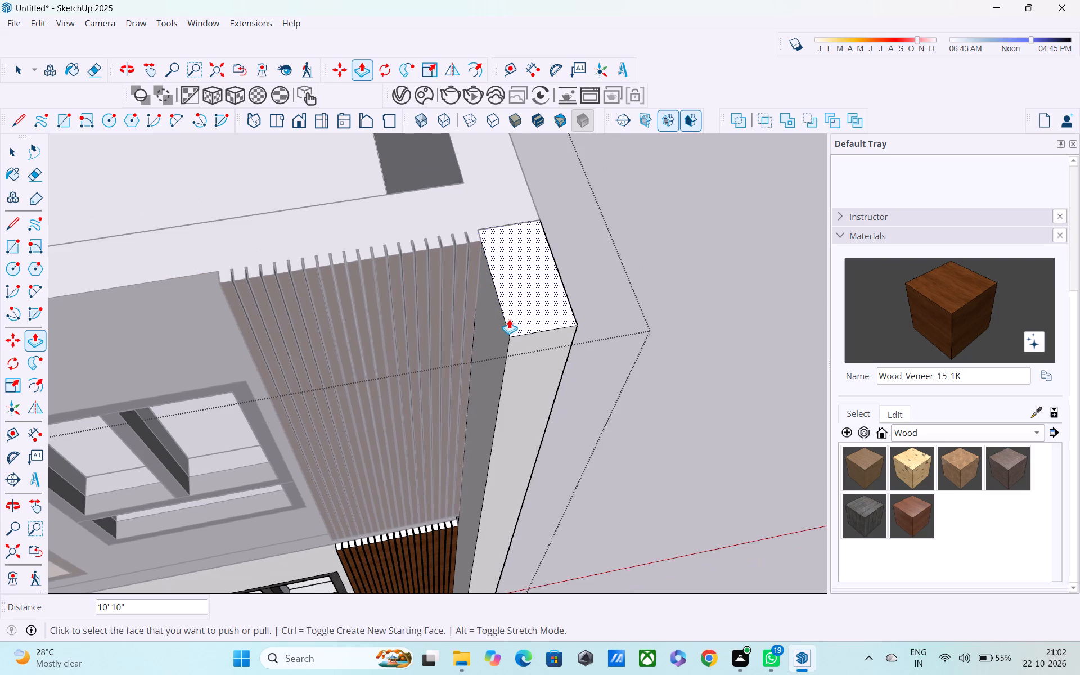
middle_click_drag(510, 322, 536, 160, "shift")
middle_click_drag(507, 404, 539, 181)
scroll(547, 330, "down", 2)
middle_click_drag(507, 463, 505, 443)
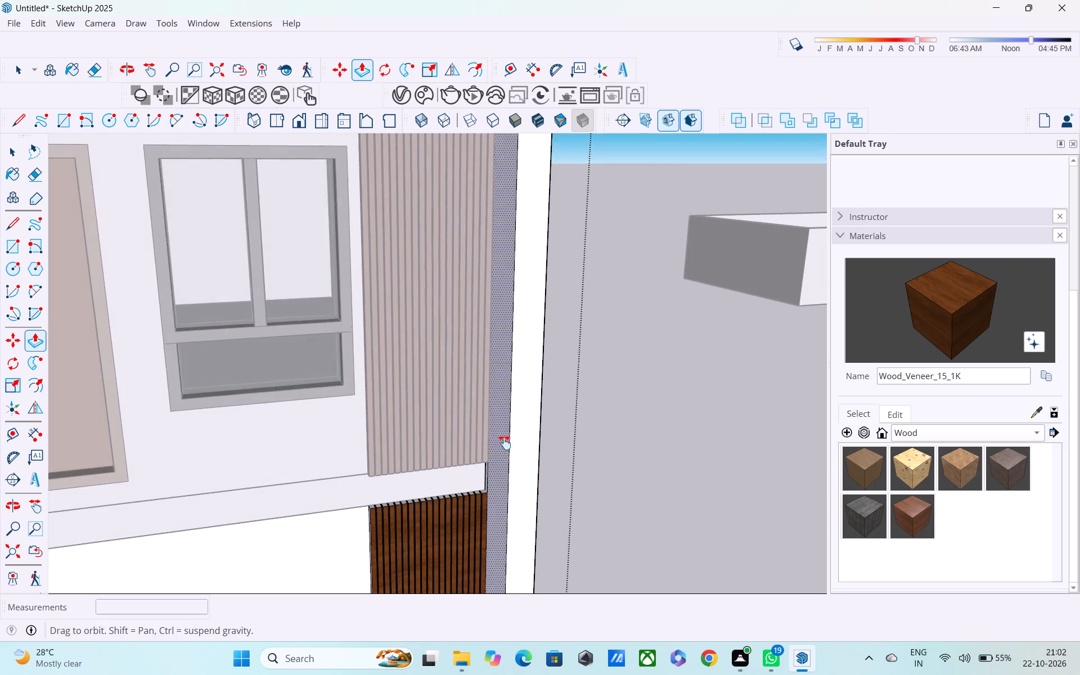
middle_click_drag(505, 443, 560, 379)
scroll(533, 420, "up", 8)
middle_click_drag(538, 406, 719, 402)
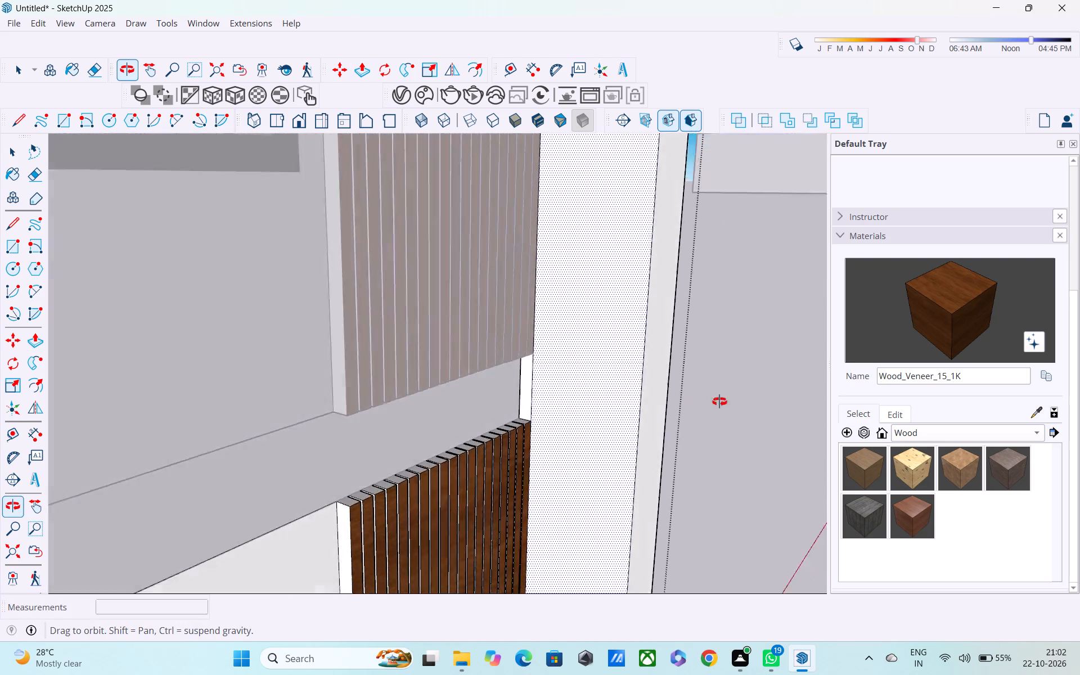
middle_click_drag(719, 402, 430, 349)
scroll(445, 380, "down", 4)
scroll(471, 425, "down", 1)
middle_click_drag(475, 433, 498, 434, "shift")
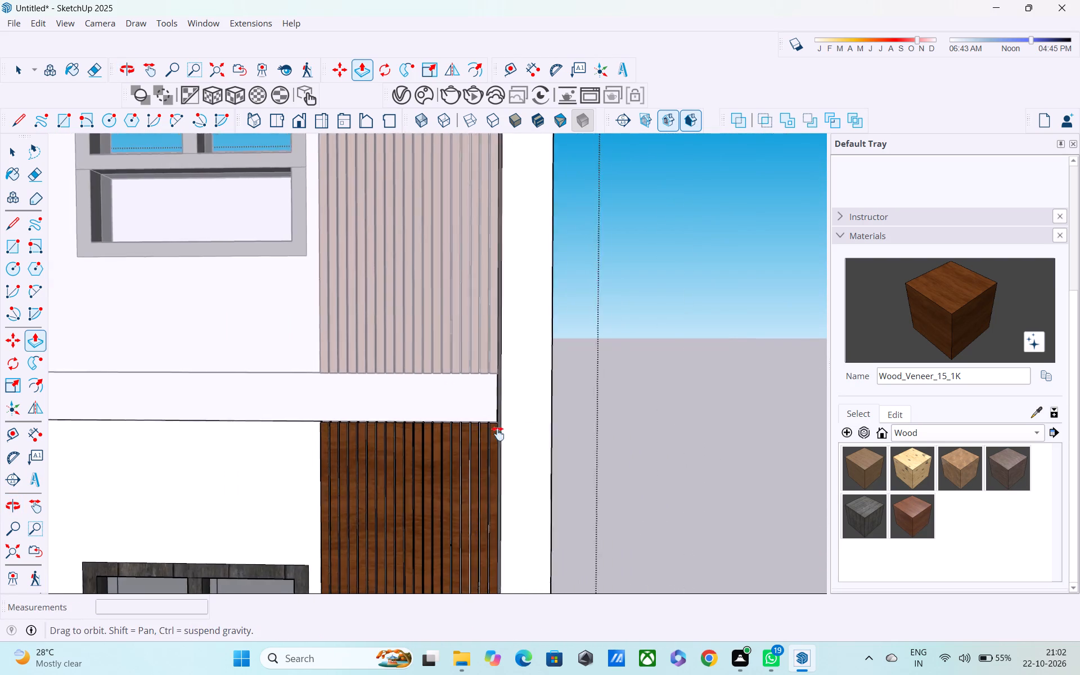
On the opposite side wall's projecting top, draw a 2" line beside the slatted panel and a 9" line along the slab.
middle_click_drag(498, 434, 1008, 426, "shift")
scroll(543, 426, "up", 1)
scroll(534, 426, "down", 4)
middle_click_drag(475, 444, 1079, 447, "shift")
middle_click_drag(311, 451, 385, 534)
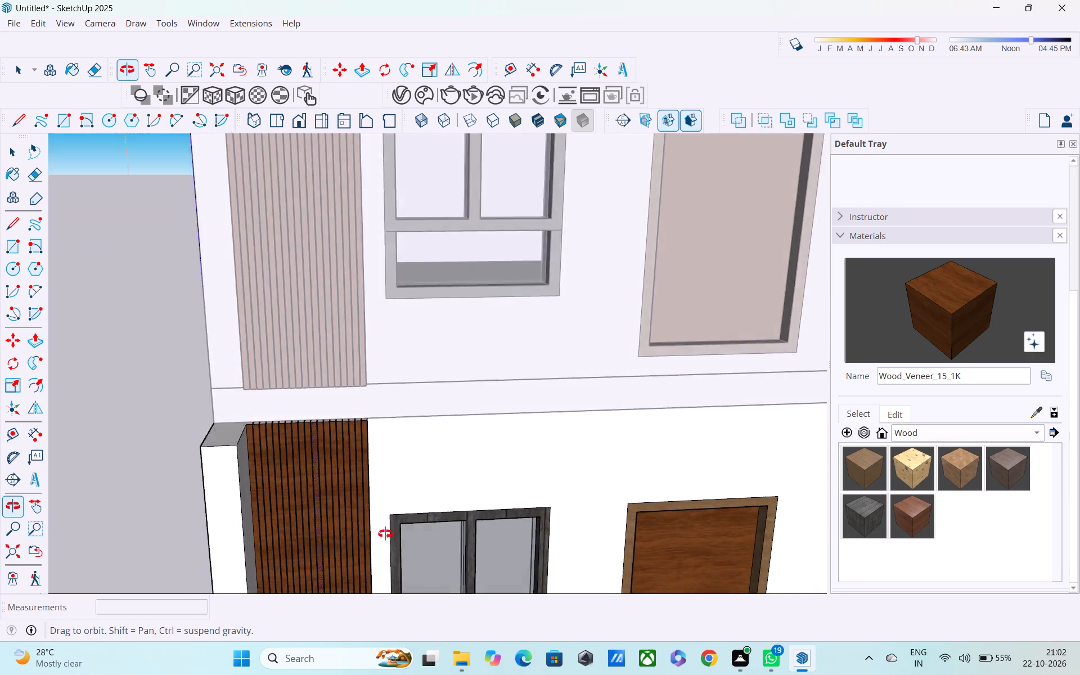
middle_click_drag(385, 534, 579, 555)
scroll(338, 510, "up", 3)
key("l")
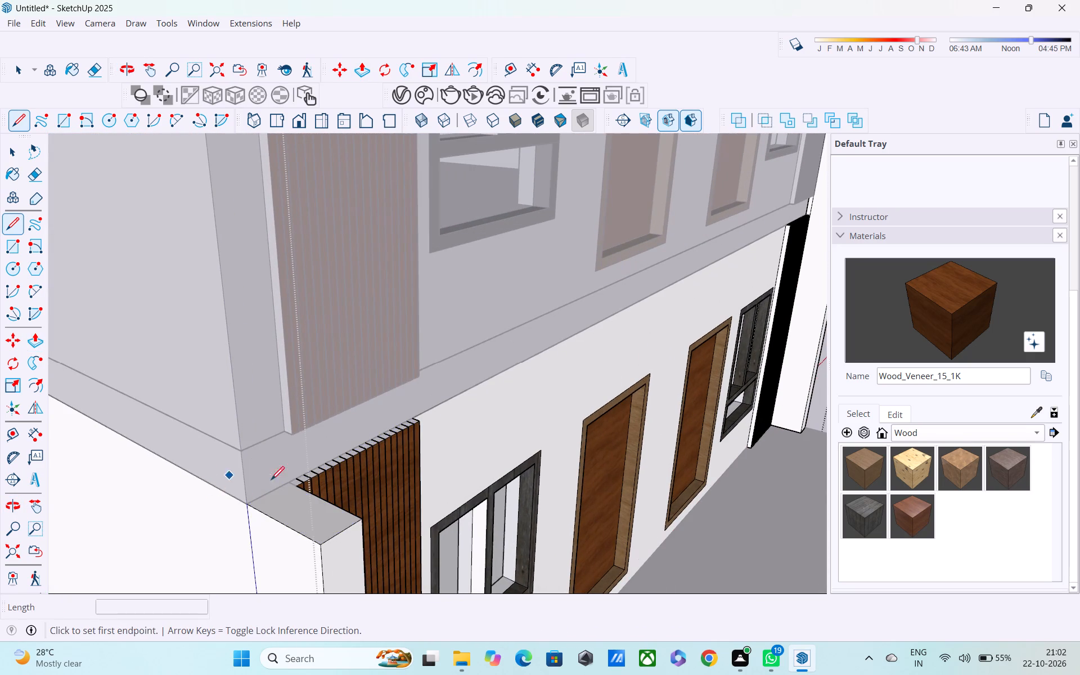
scroll(278, 481, "up", 7)
left_click(307, 489)
left_click(284, 479)
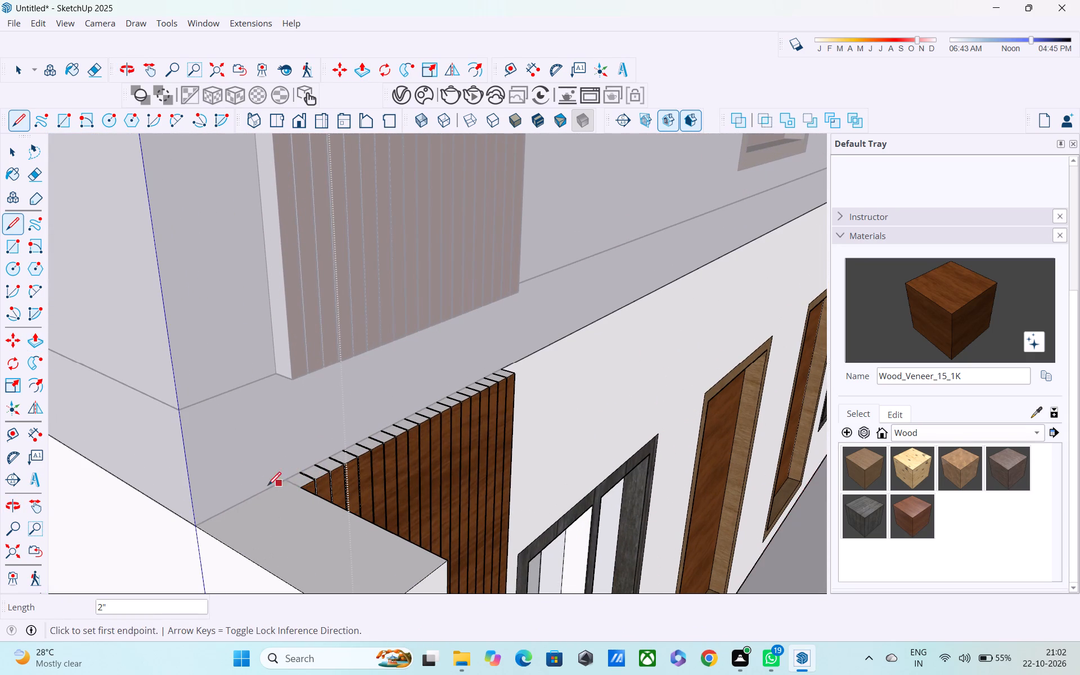
left_click(199, 523)
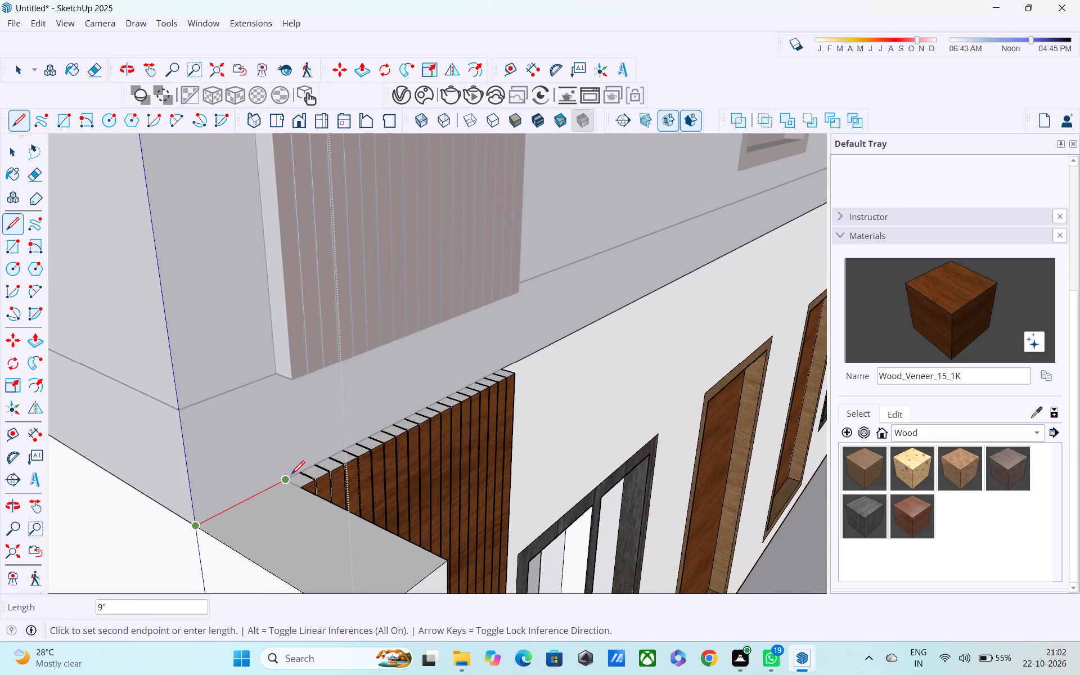
left_click(291, 475)
left_click(299, 490)
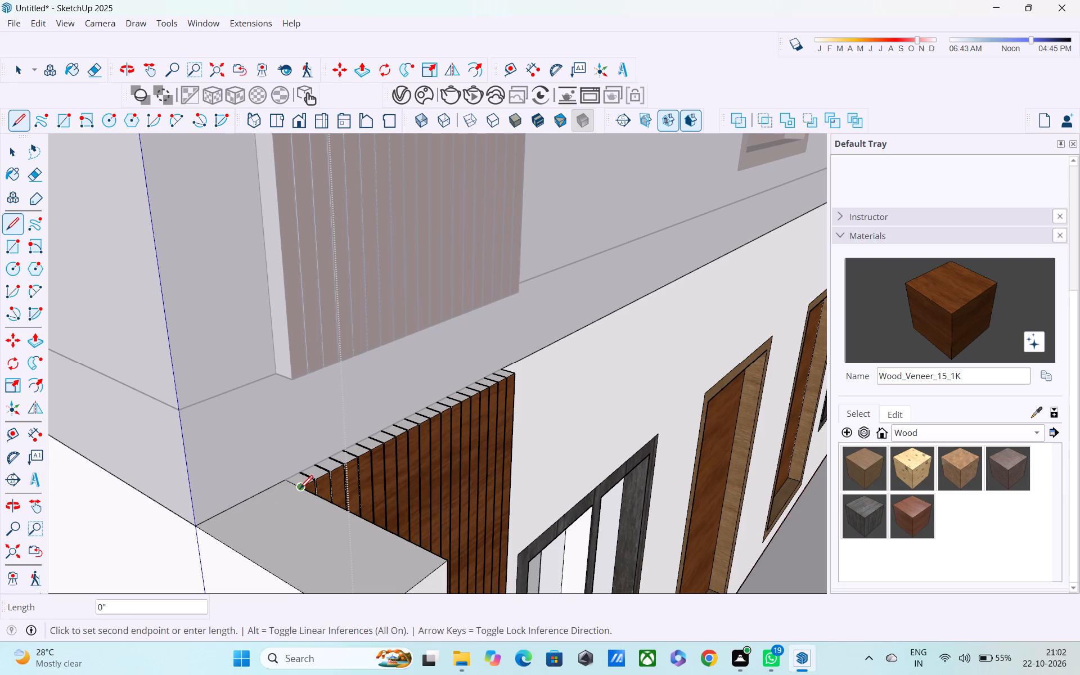
key("space")
Push/Pull the opposite projecting side wall's top face up 10' 10", level with the upper-storey wall's top, and leave the group.
key("p")
left_click(303, 527)
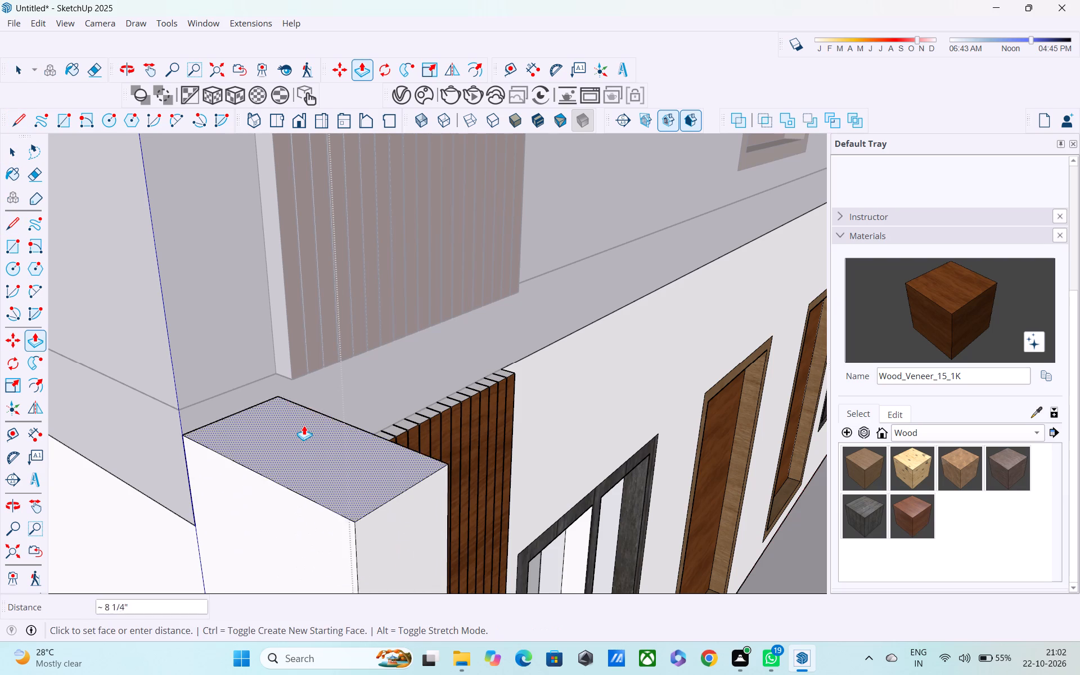
scroll(303, 422, "down", 4)
scroll(279, 359, "down", 7)
middle_click_drag(263, 370, 269, 504, "shift")
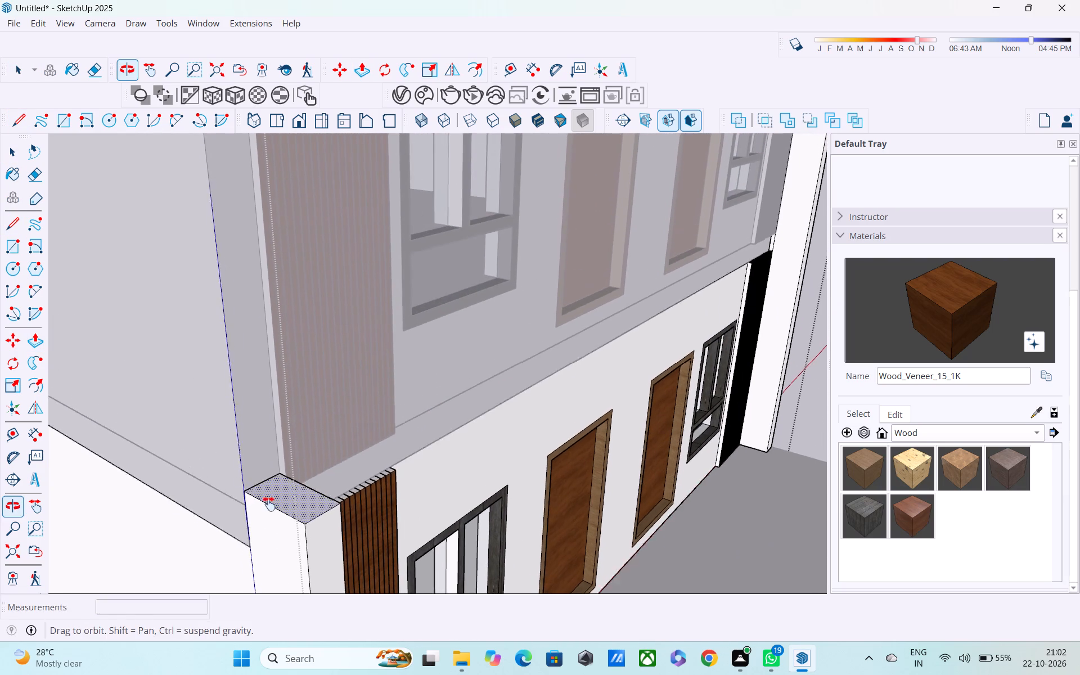
middle_click_drag(269, 504, 269, 503, "shift")
scroll(264, 308, "down", 1)
middle_click_drag(265, 346, 303, 568, "shift")
scroll(296, 357, "down", 4)
scroll(286, 272, "down", 2)
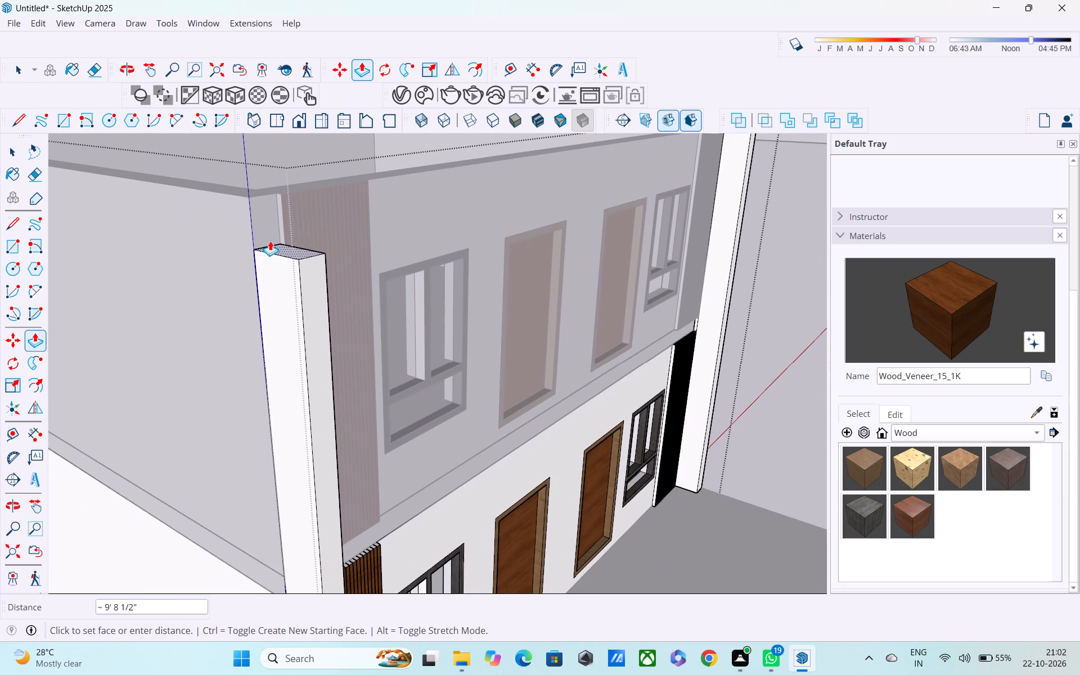
middle_click_drag(277, 222, 323, 300)
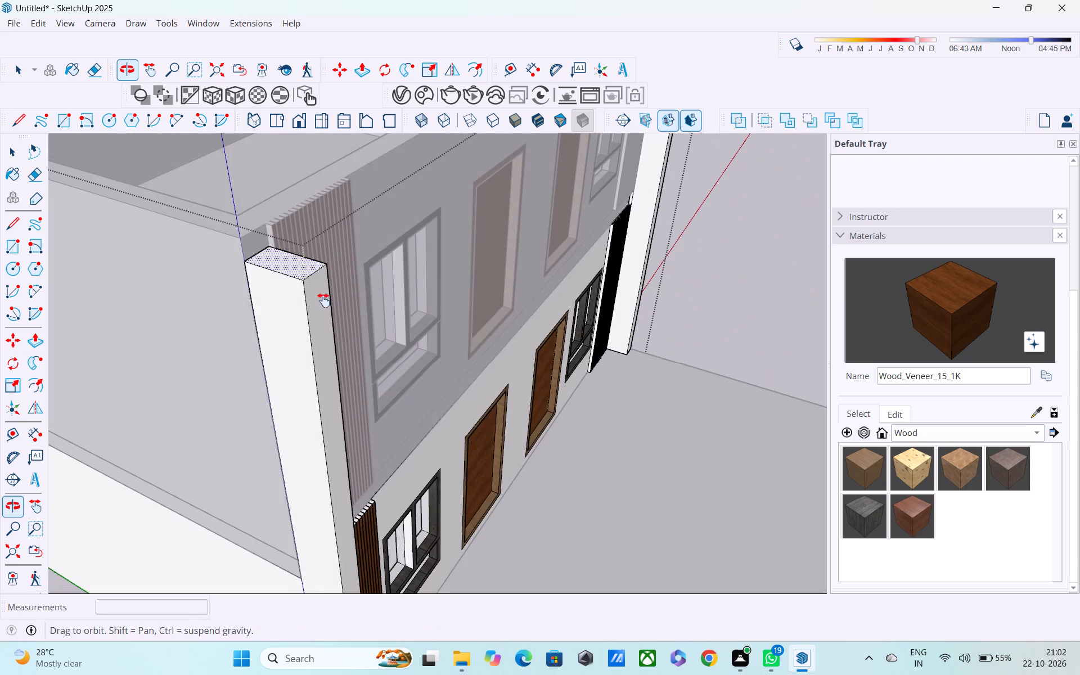
middle_click_drag(323, 300, 364, 358)
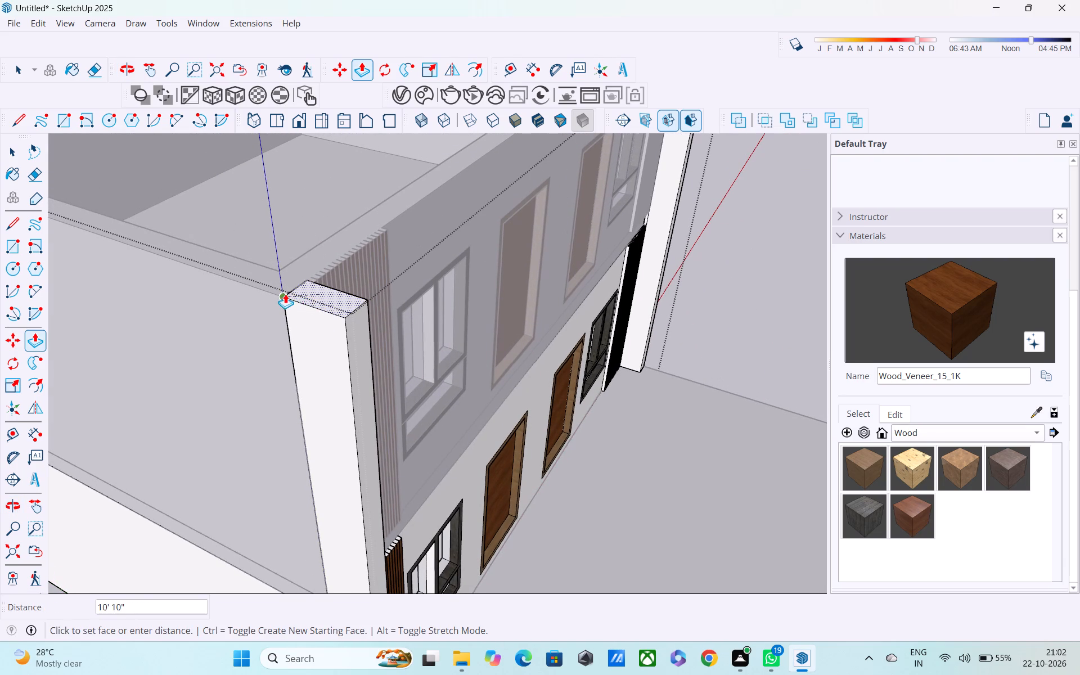
left_click(281, 292)
scroll(335, 357, "down", 4)
middle_click_drag(384, 382, 245, 305)
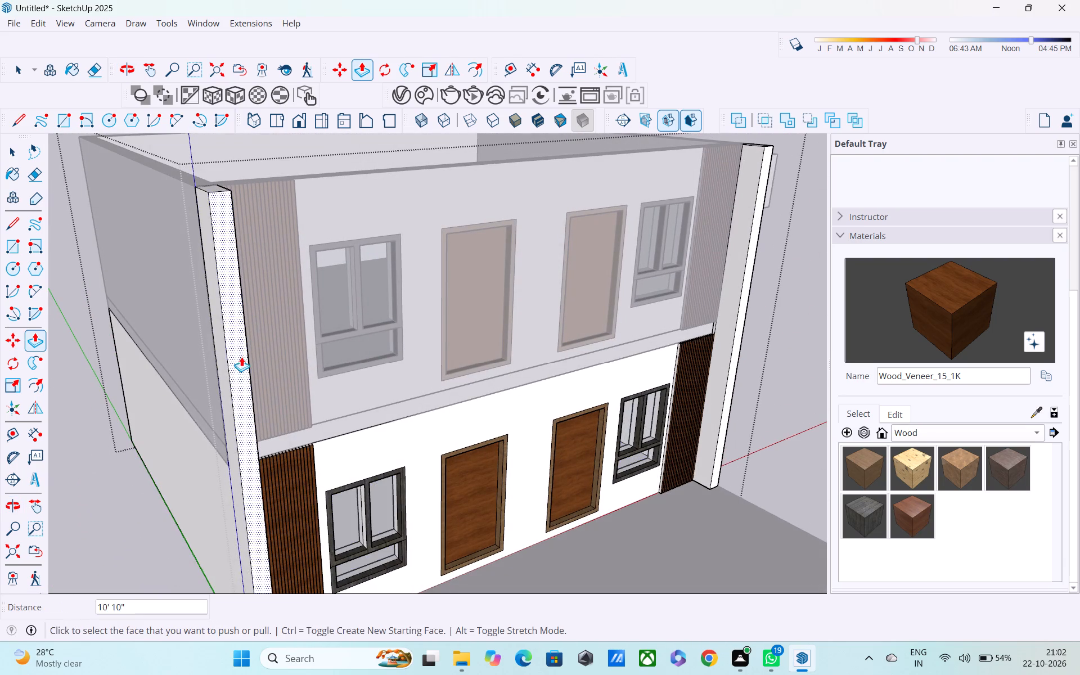
key("space")
left_click(92, 384)
Examine the front facade with both raised side walls, from the full elevation to the wall strip between the doors.
middle_click_drag(94, 485, 19, 381)
scroll(65, 388, "down", 7)
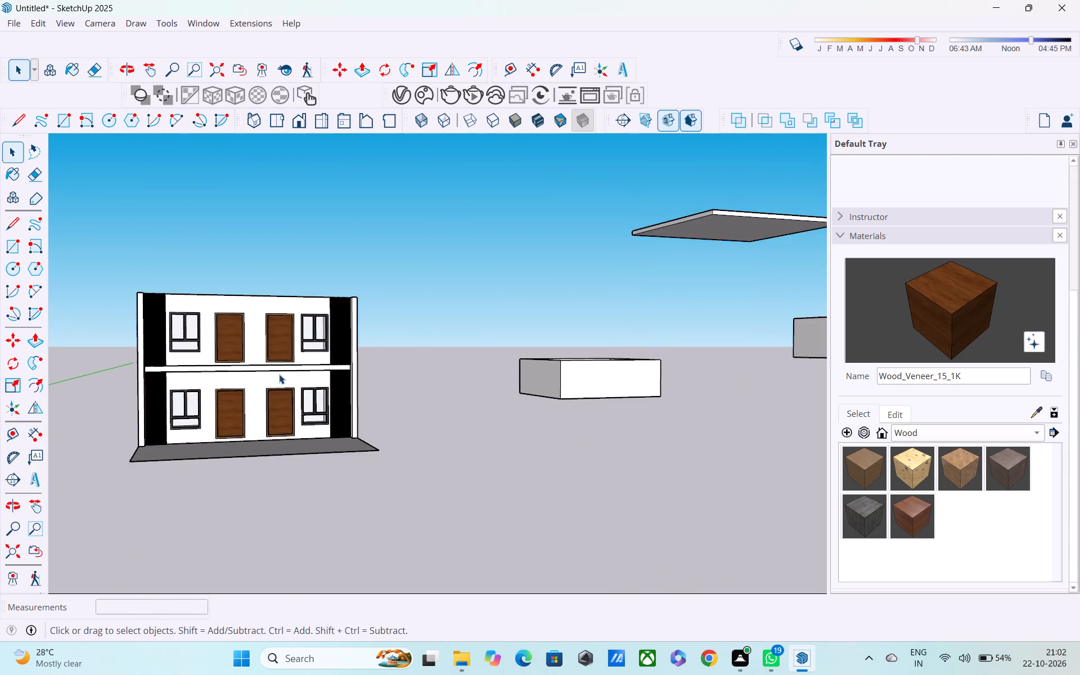
middle_click_drag(279, 374, 113, 497)
scroll(280, 348, "up", 7)
middle_click_drag(274, 386, 344, 321)
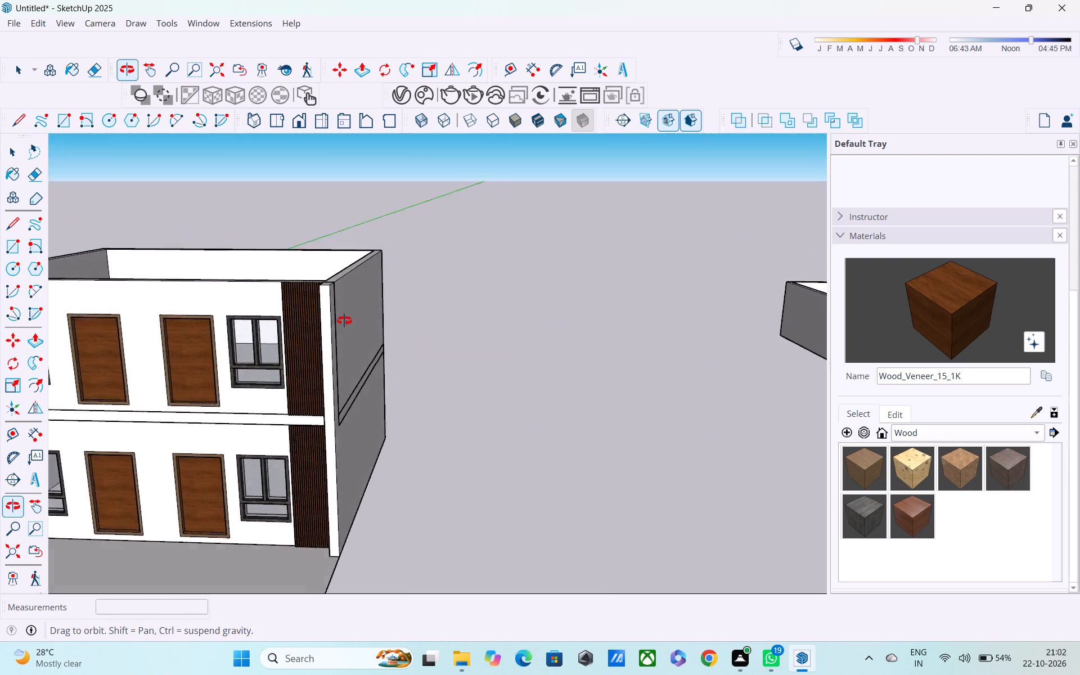
middle_click_drag(344, 321, 368, 307)
scroll(381, 336, "up", 4)
middle_click_drag(216, 348, 315, 337)
scroll(316, 341, "down", 7)
middle_click(183, 411)
middle_click_drag(178, 416, 323, 409, "shift")
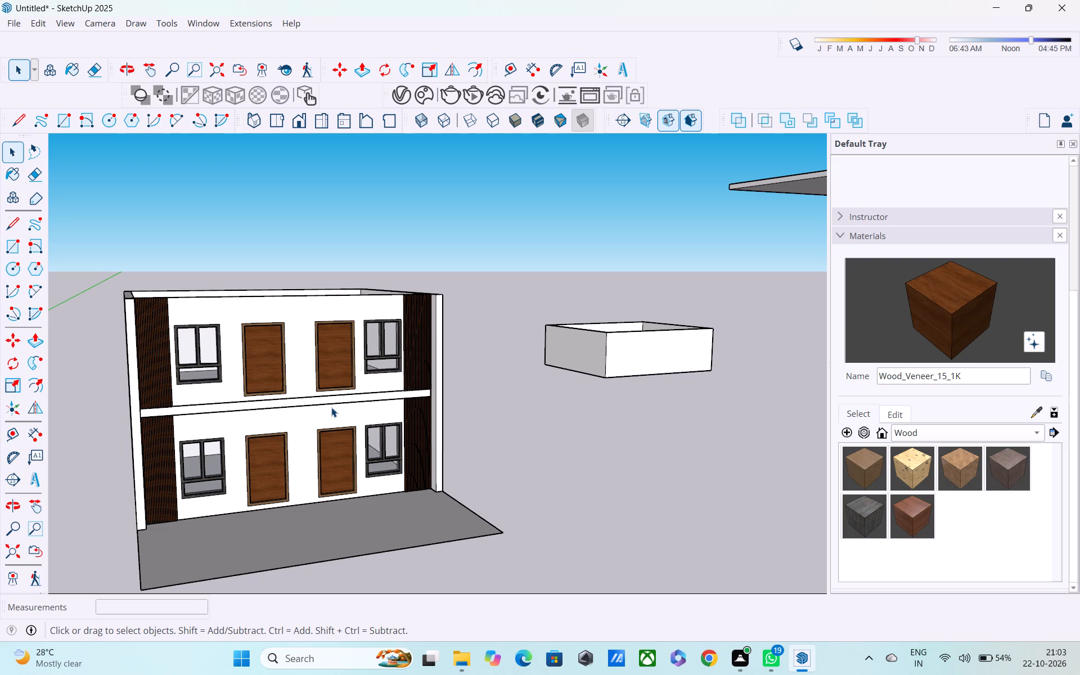
scroll(343, 402, "up", 1)
middle_click_drag(343, 402, 285, 451)
middle_click_drag(307, 399, 262, 452)
scroll(286, 385, "up", 10)
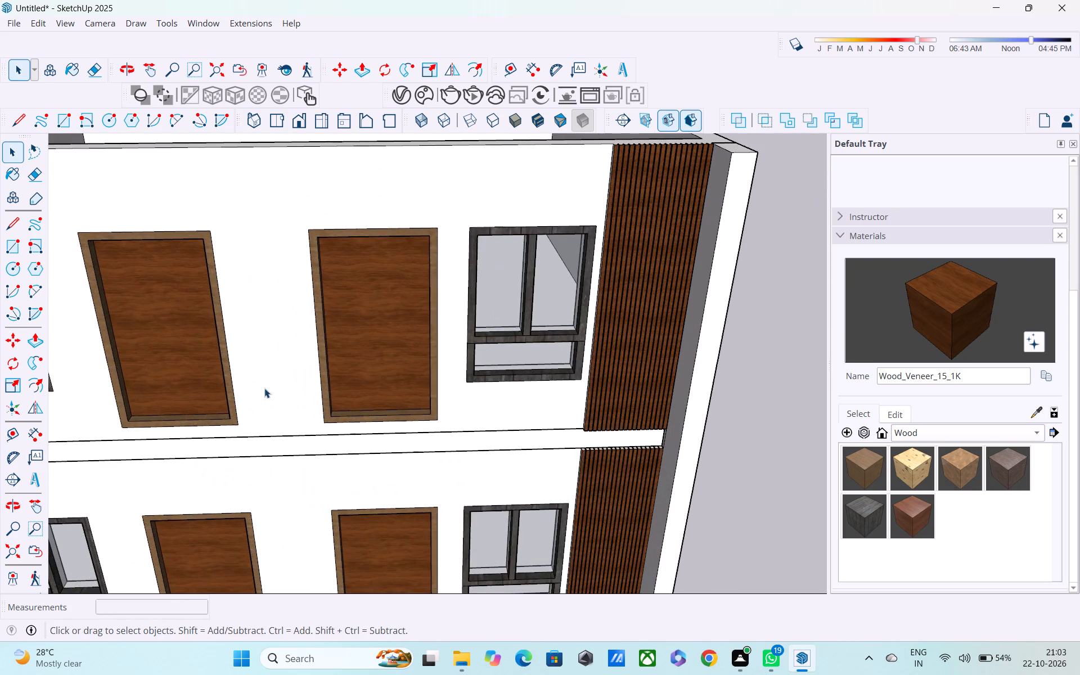
middle_click_drag(264, 388, 258, 342)
scroll(255, 382, "up", 1)
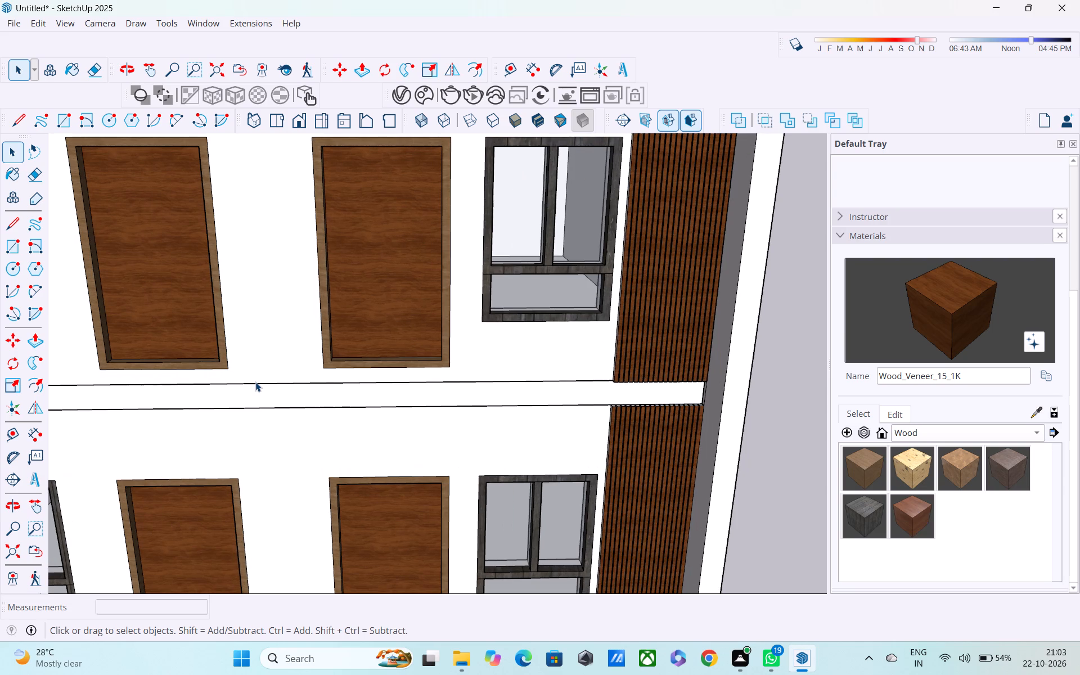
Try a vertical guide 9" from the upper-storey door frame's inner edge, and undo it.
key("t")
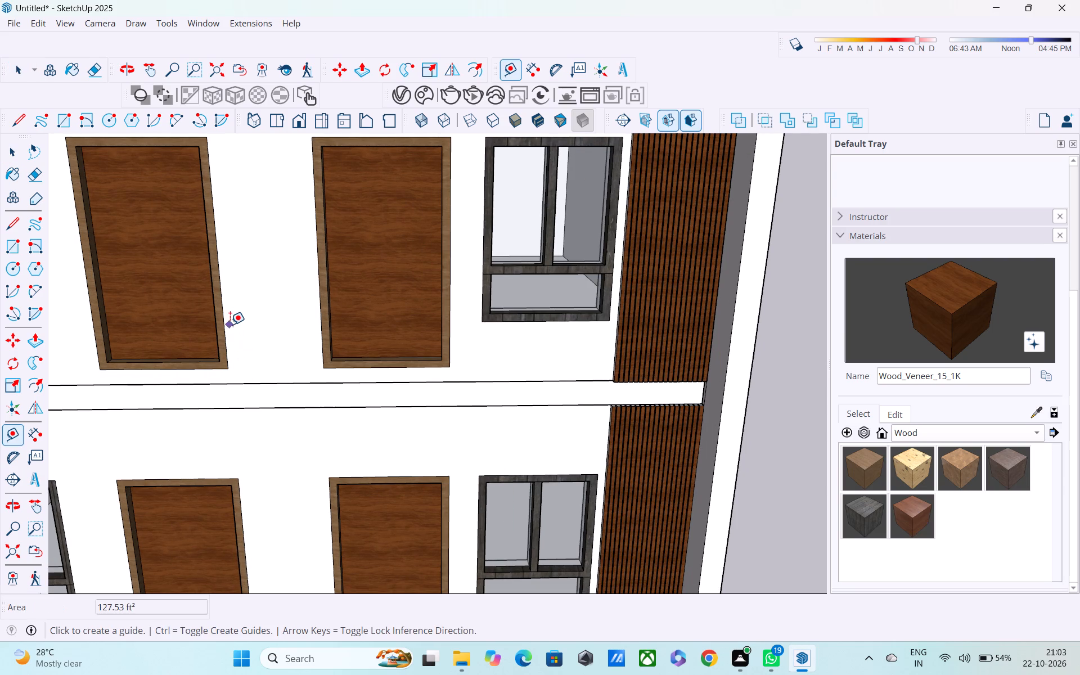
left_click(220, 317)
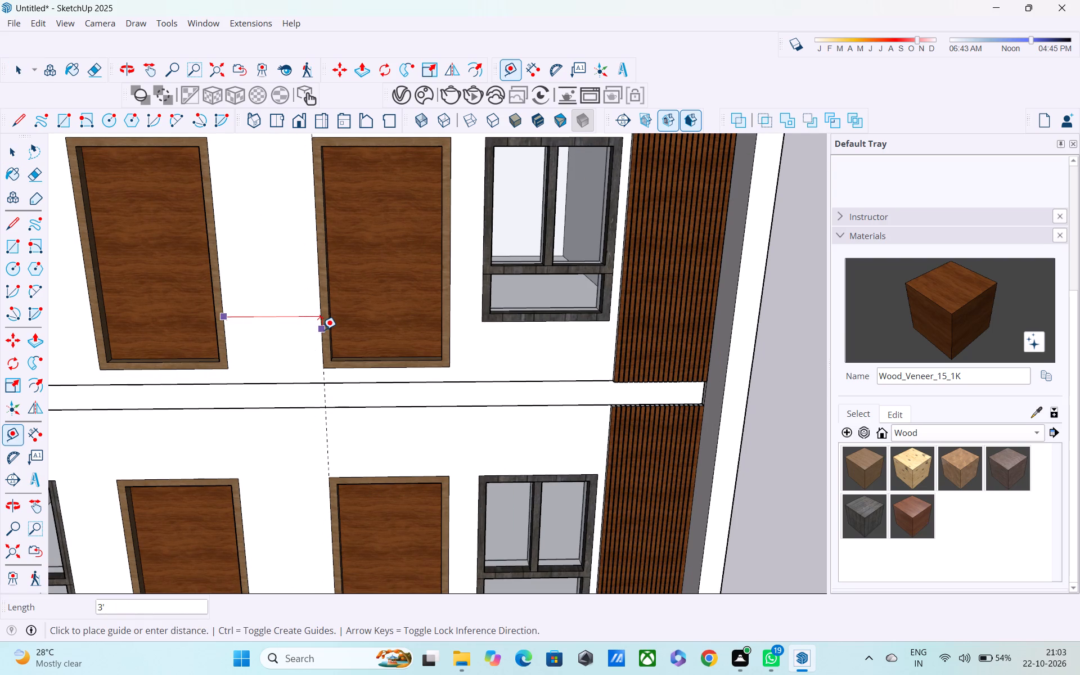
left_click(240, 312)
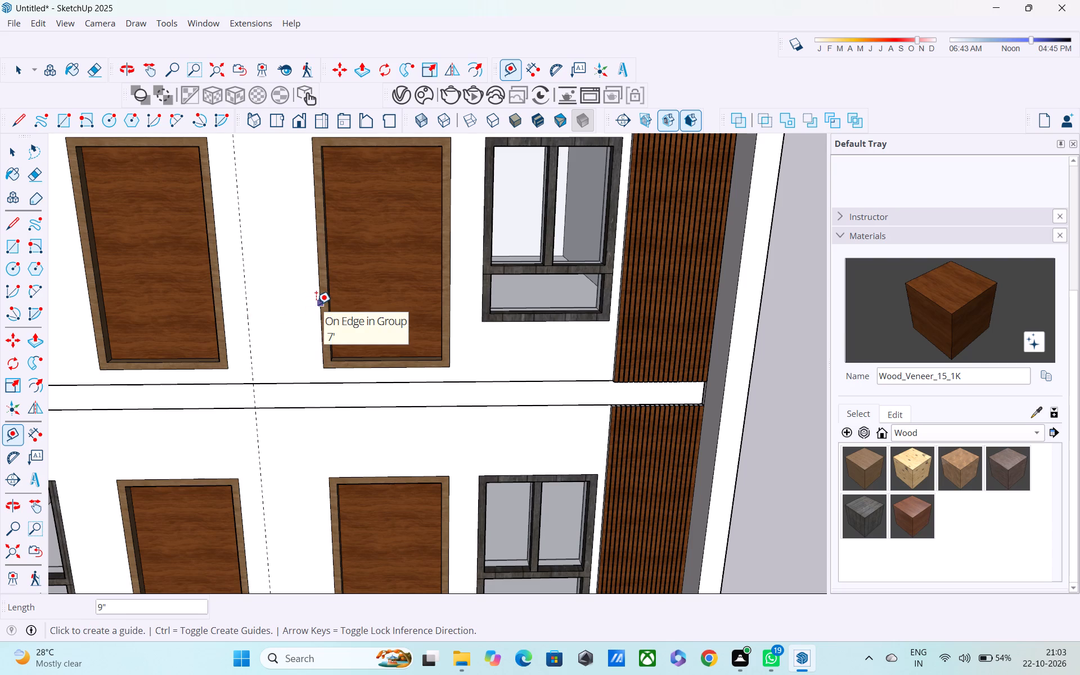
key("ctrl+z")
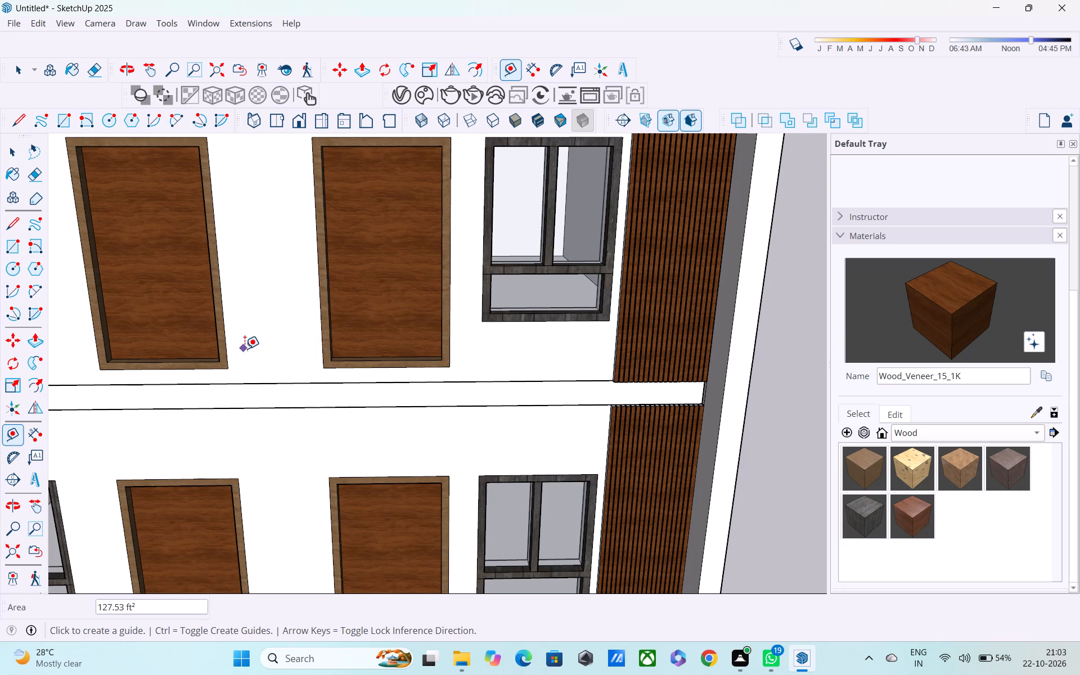
Between the upper-storey doors, place a vertical guide 9" from the first door frame's edge and another 1.5' beyond it.
left_click(221, 305)
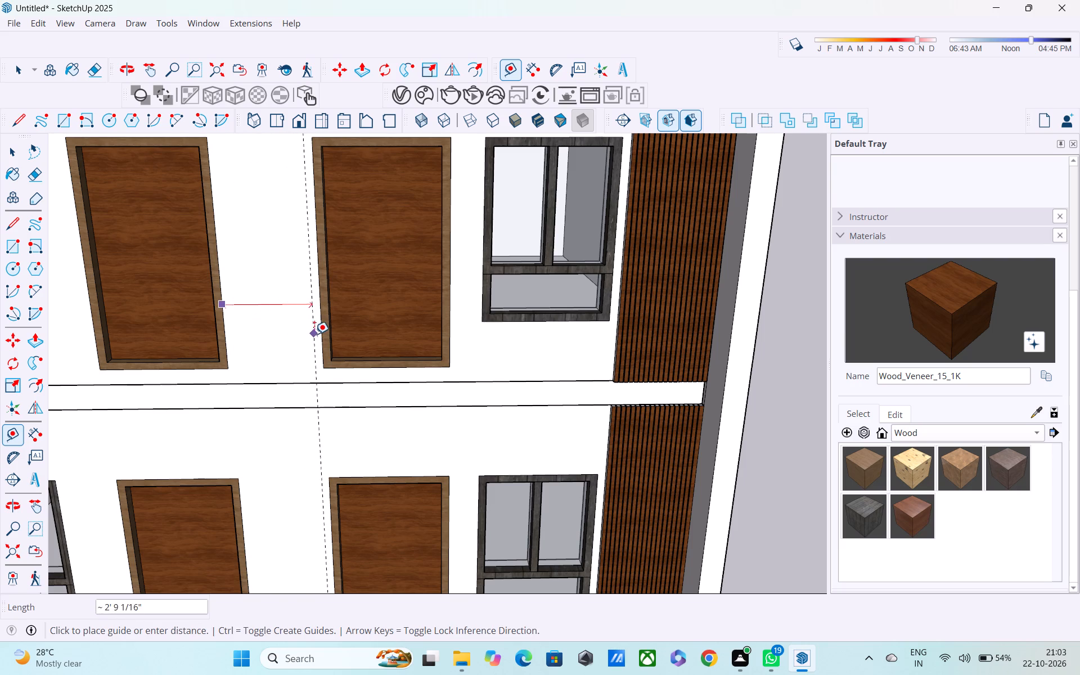
left_click(254, 320)
left_click(249, 315)
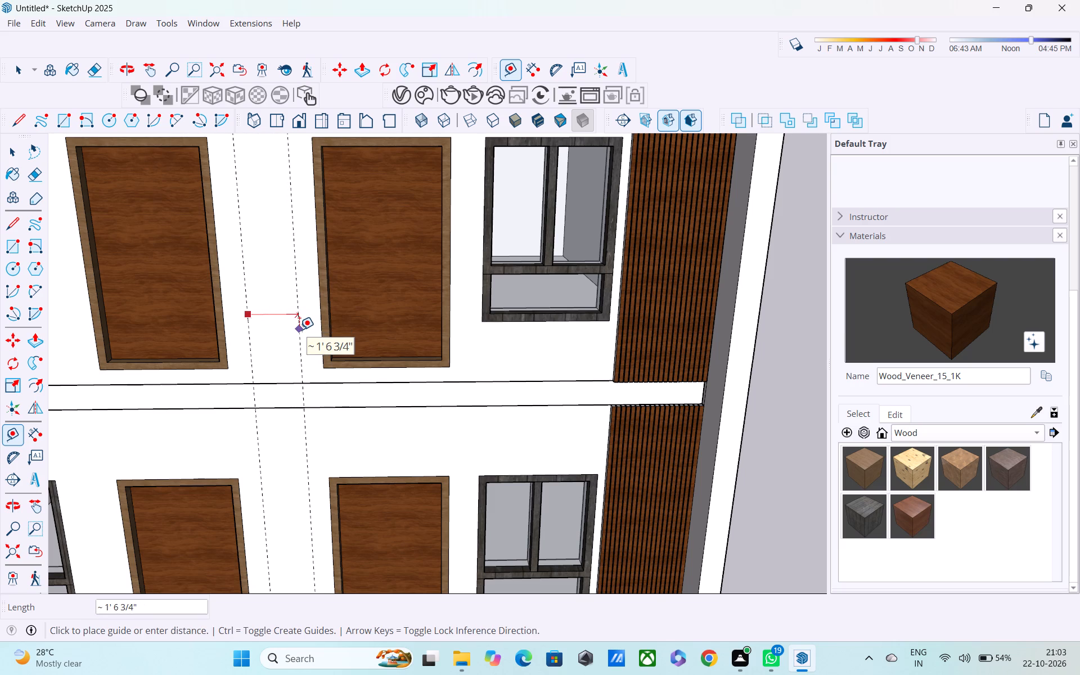
type("1.5'")
key("Return")
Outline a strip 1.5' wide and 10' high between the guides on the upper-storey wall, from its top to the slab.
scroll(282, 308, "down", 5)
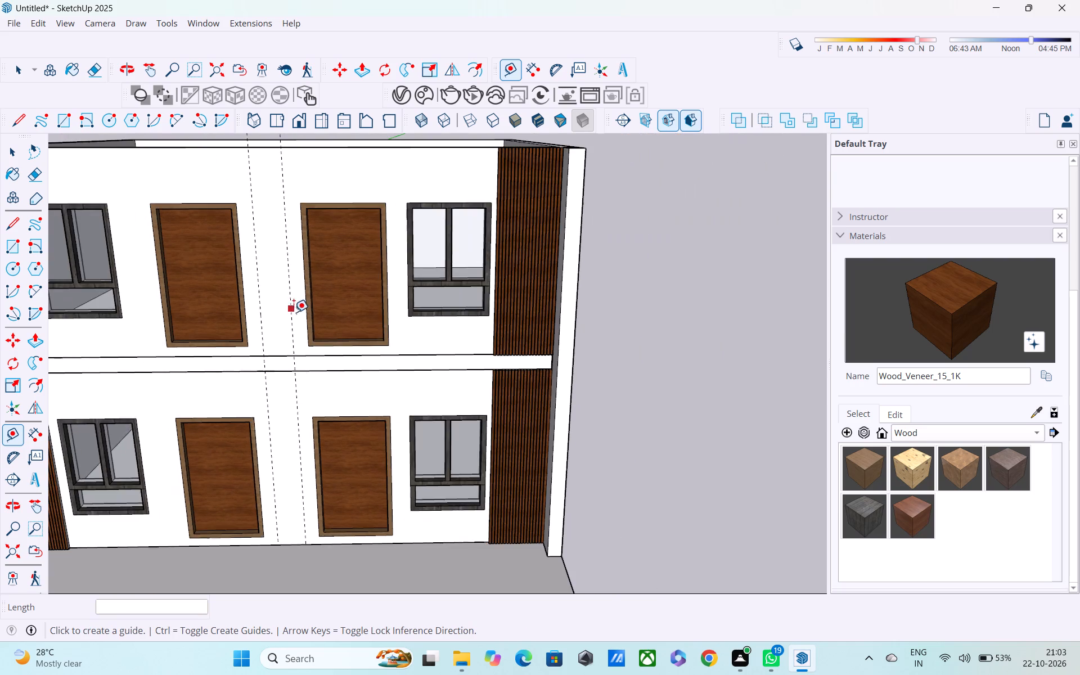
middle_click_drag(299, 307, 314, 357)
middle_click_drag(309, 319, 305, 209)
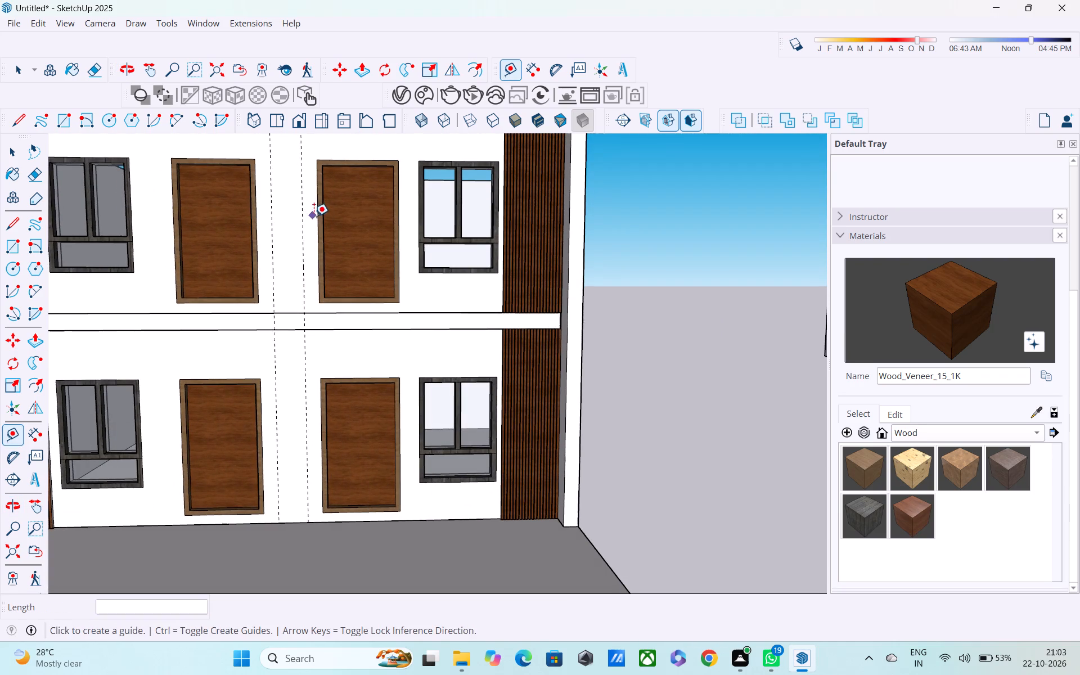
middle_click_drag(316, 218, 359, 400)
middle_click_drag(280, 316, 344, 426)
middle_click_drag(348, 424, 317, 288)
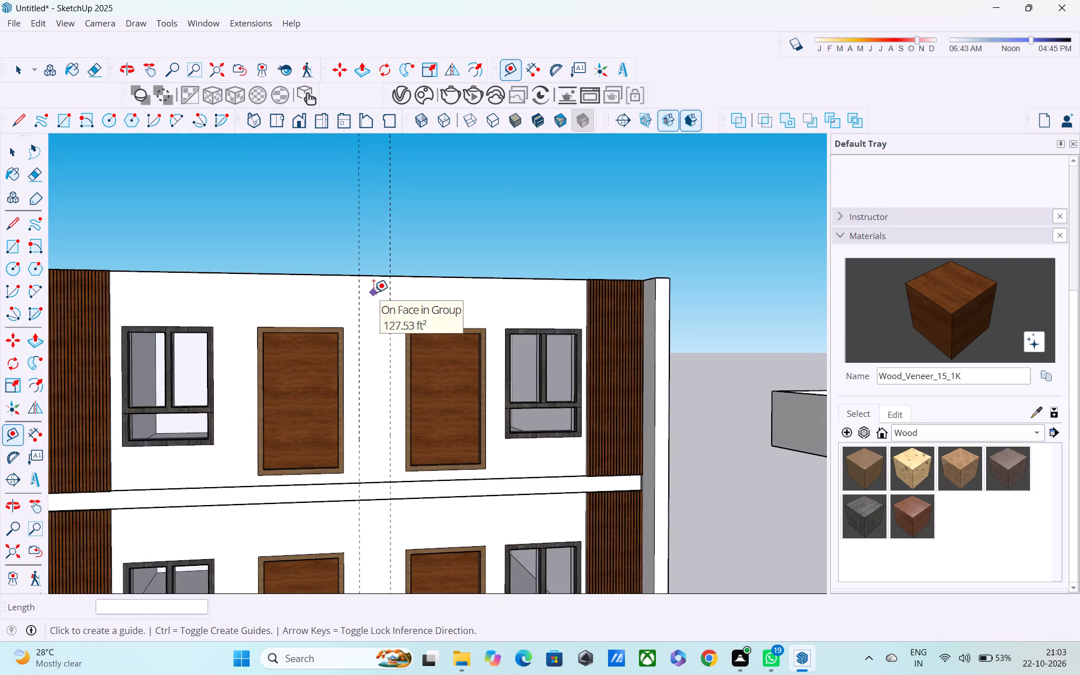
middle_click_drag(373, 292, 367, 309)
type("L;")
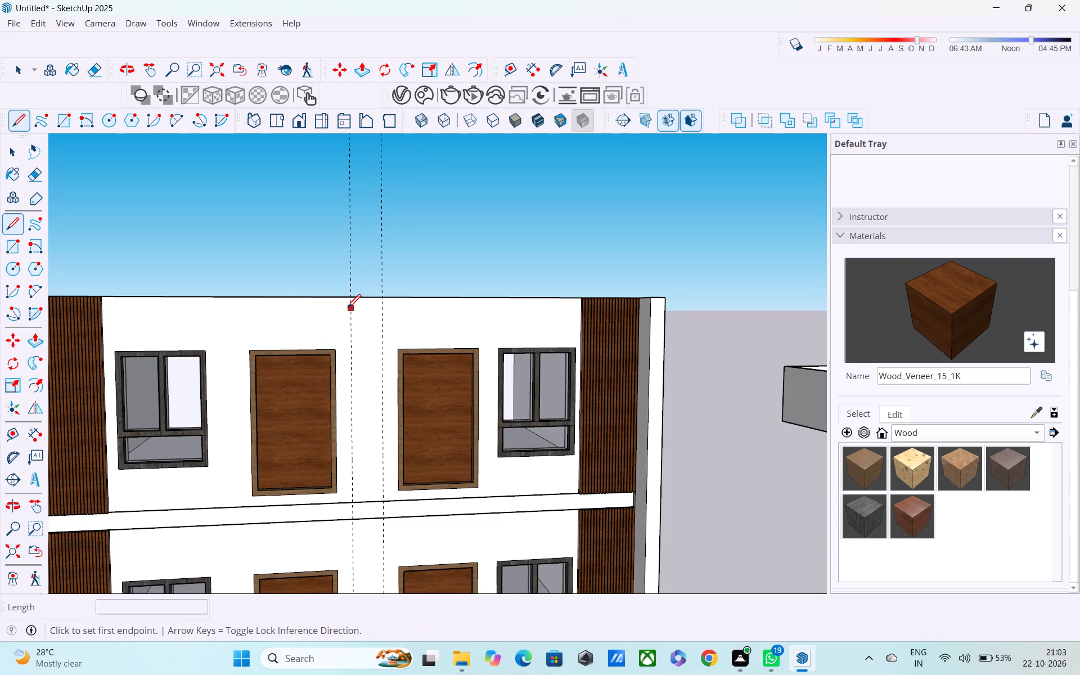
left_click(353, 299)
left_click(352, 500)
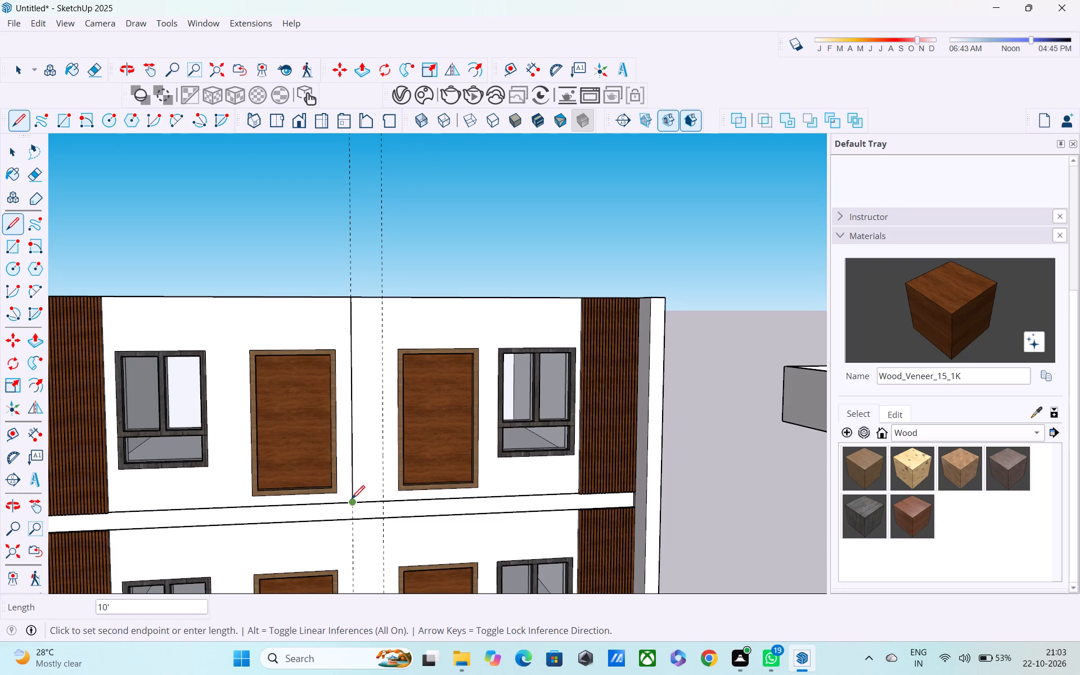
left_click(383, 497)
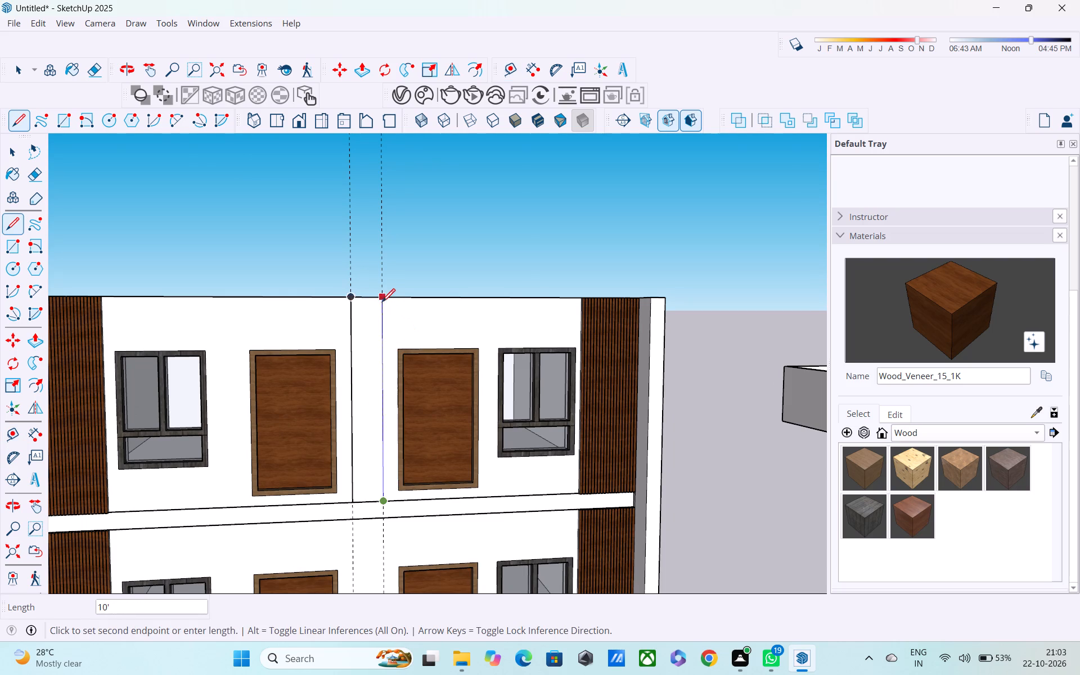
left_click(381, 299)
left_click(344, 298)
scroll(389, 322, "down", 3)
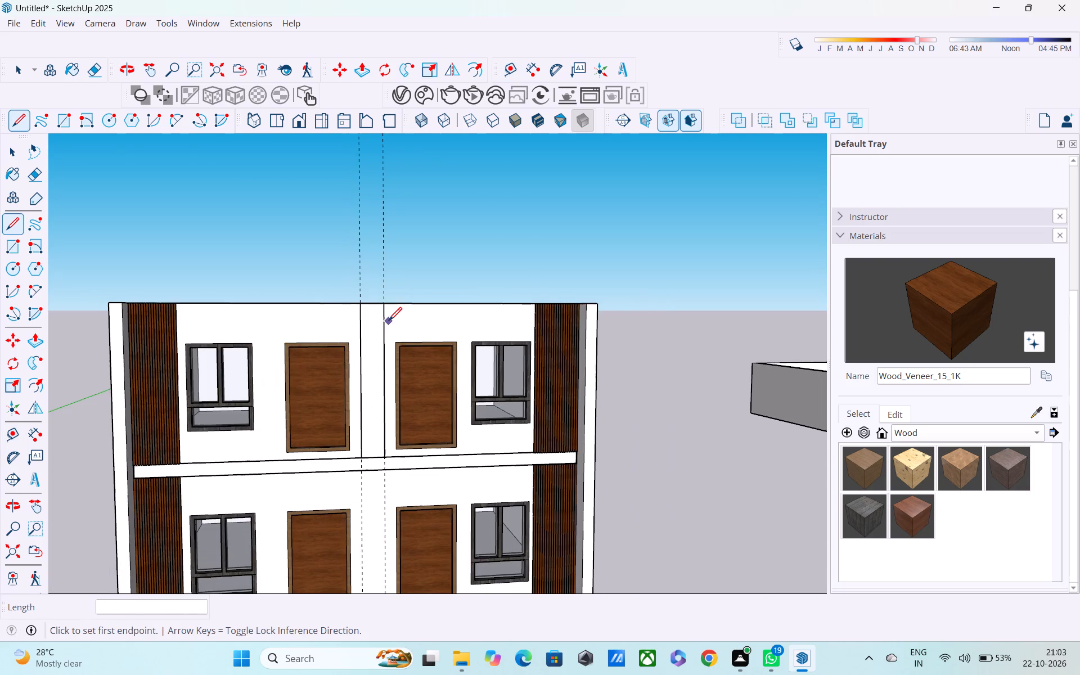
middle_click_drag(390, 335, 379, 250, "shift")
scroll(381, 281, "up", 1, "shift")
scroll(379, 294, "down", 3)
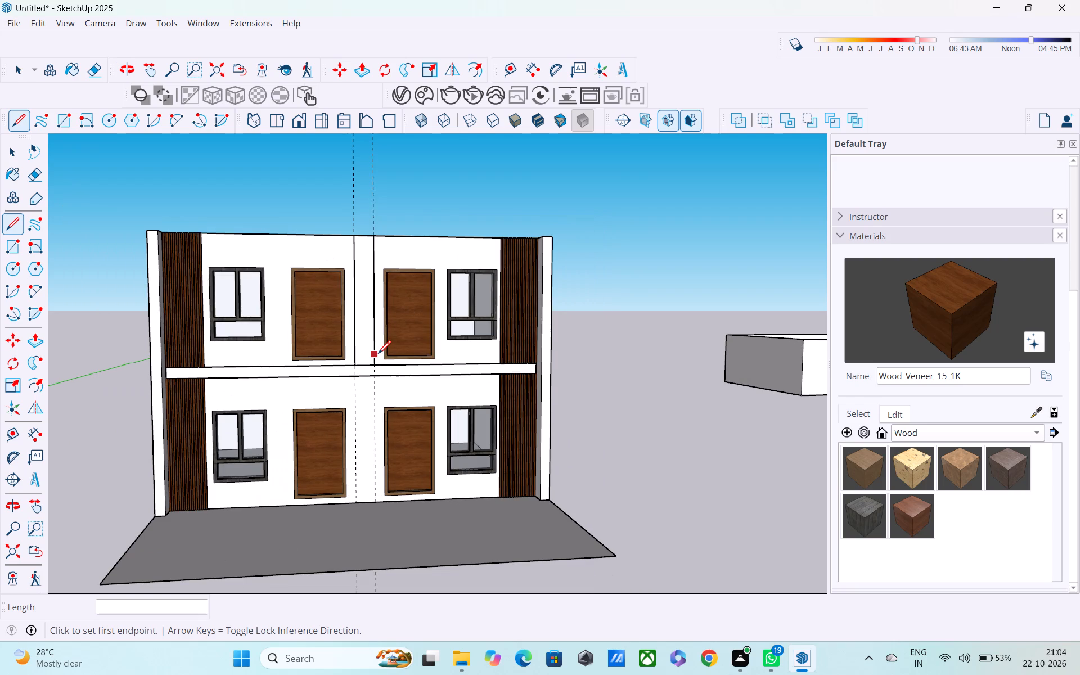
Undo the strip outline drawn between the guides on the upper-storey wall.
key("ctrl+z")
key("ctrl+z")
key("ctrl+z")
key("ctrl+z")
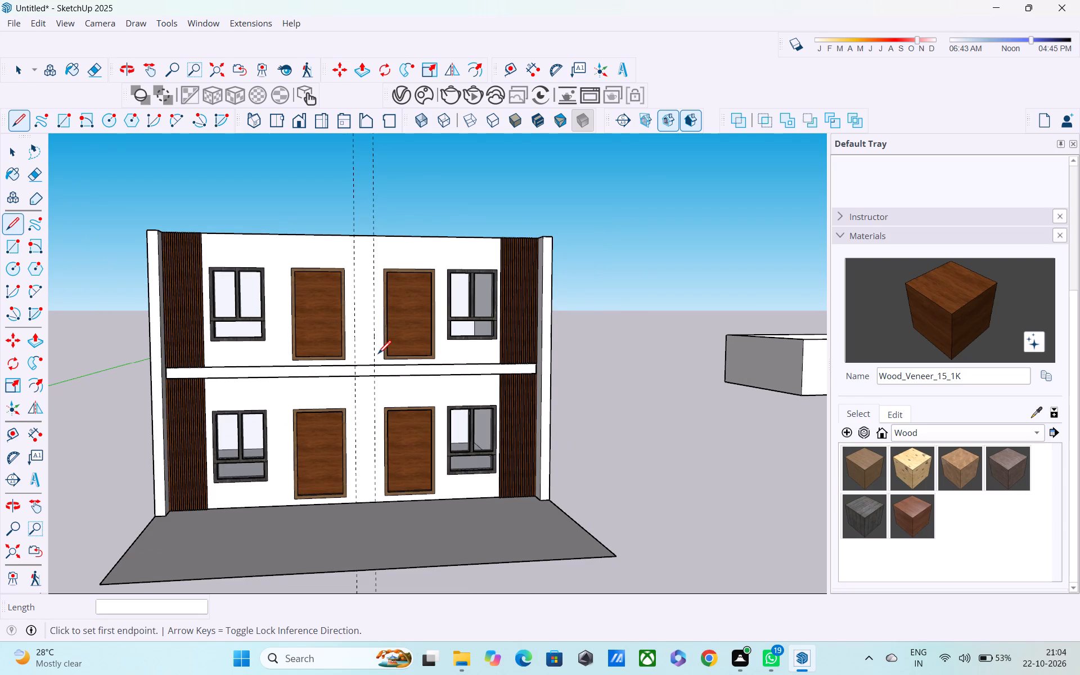
Inside the upper-storey wall group, draw a 10' vertical line along each guide between the wall's top edge and the slab.
key("space")
double_click(372, 322)
middle_click_drag(372, 332, 380, 377)
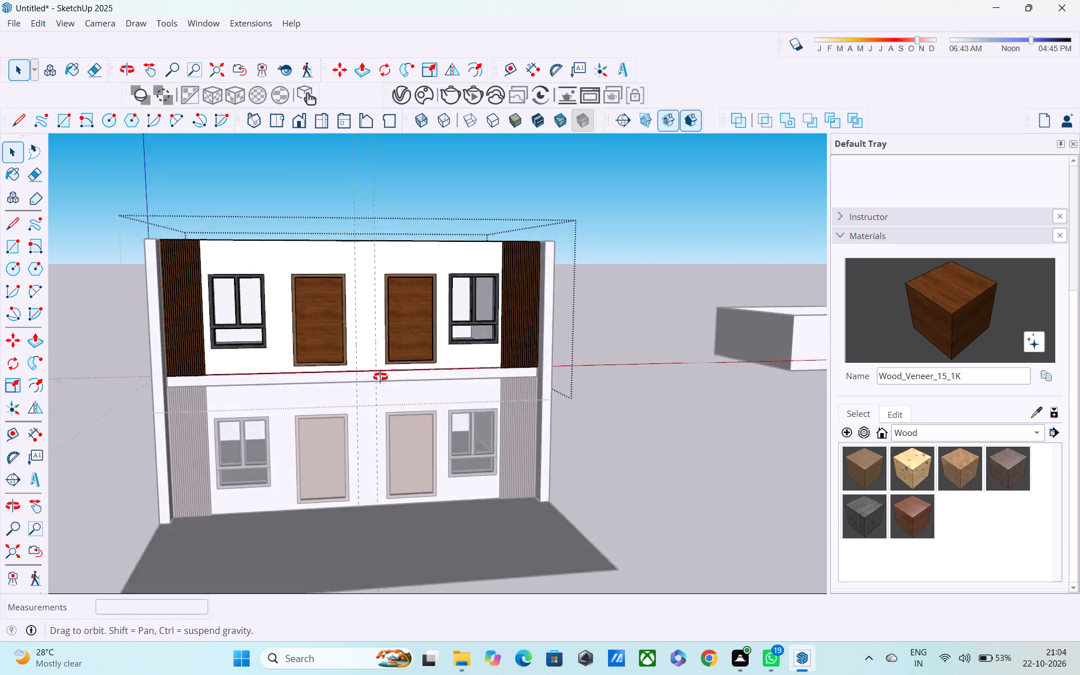
middle_click_drag(380, 377, 346, 426)
scroll(392, 278, "up", 5)
key("l")
scroll(346, 256, "up", 4)
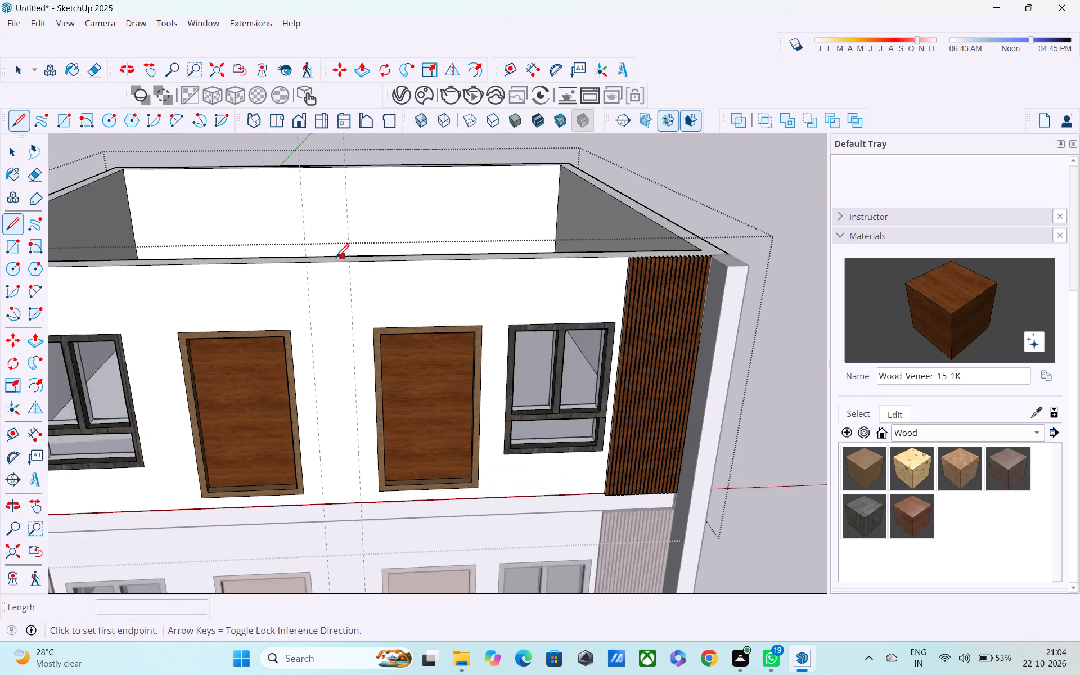
scroll(301, 265, "up", 3)
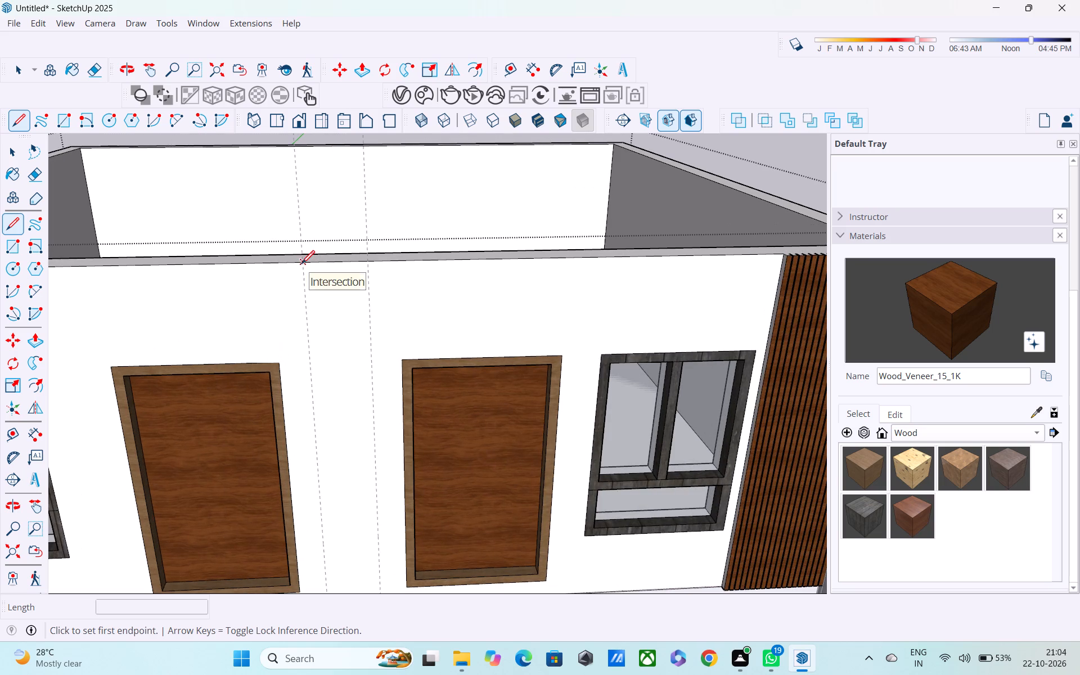
left_click(301, 264)
scroll(295, 360, "down", 3)
middle_click_drag(298, 355, 355, 143)
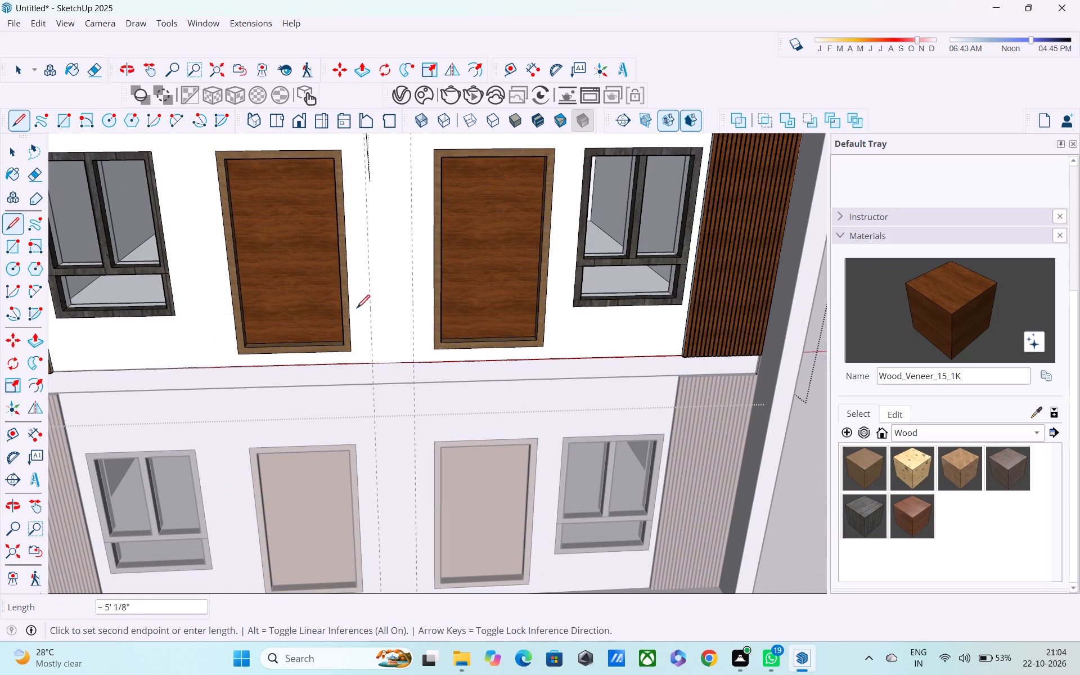
left_click(369, 363)
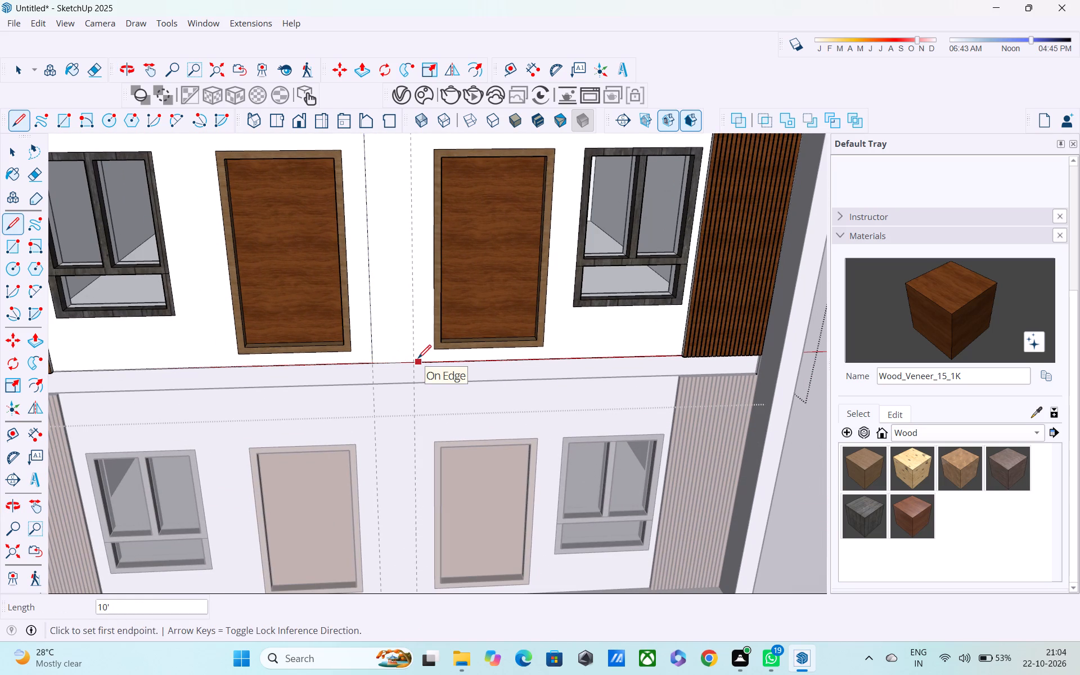
left_click(417, 359)
middle_click_drag(414, 268, 406, 466, "shift")
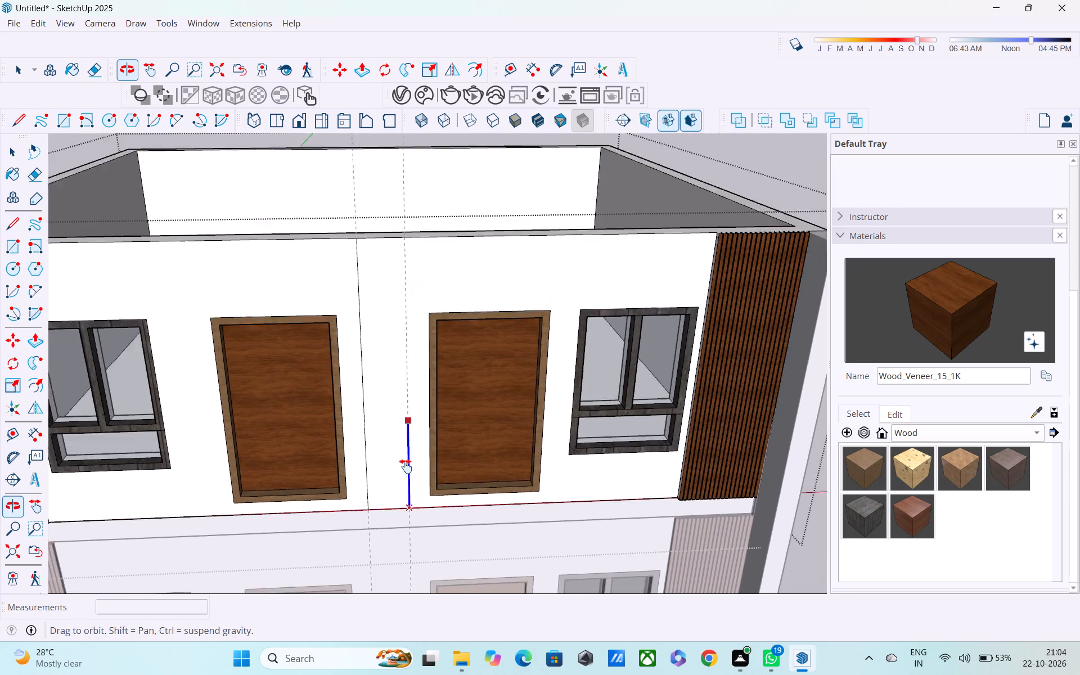
middle_click_drag(406, 466, 398, 487, "shift")
left_click(388, 310)
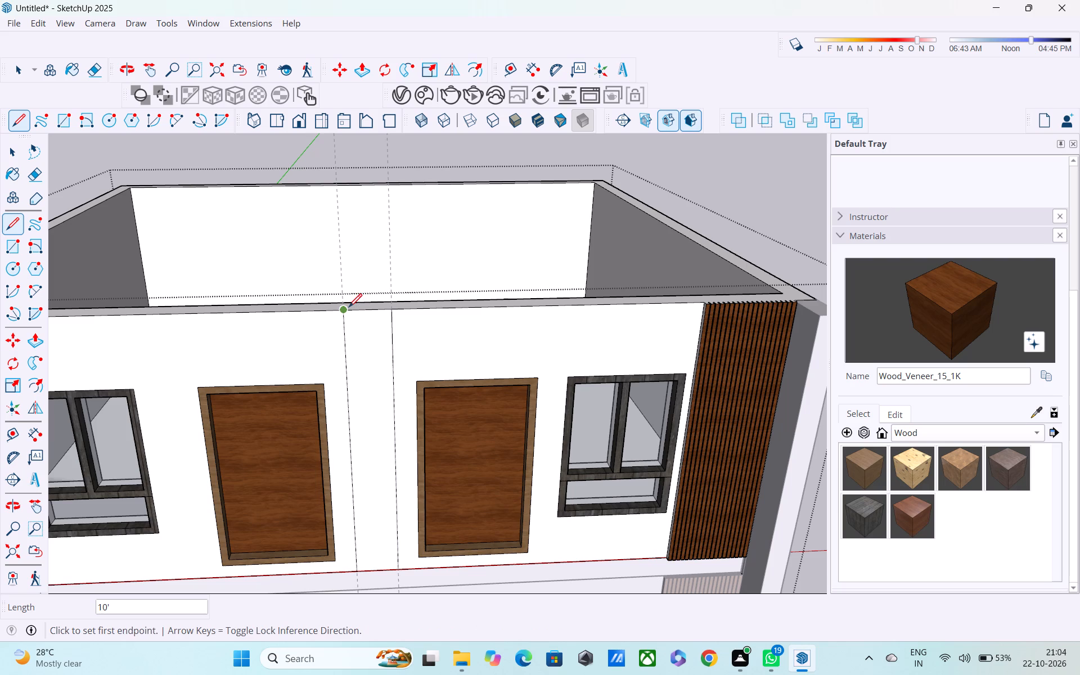
Inside the lower-storey wall group, outline a 1.5' by 9' 6" strip between the two guides, from the wall's top edge to door-bottom level.
left_click(349, 308)
middle_click_drag(344, 333, 344, 178, "shift")
scroll(360, 313, "down", 3)
middle_click_drag(360, 372, 353, 223)
scroll(353, 223, "up", 1)
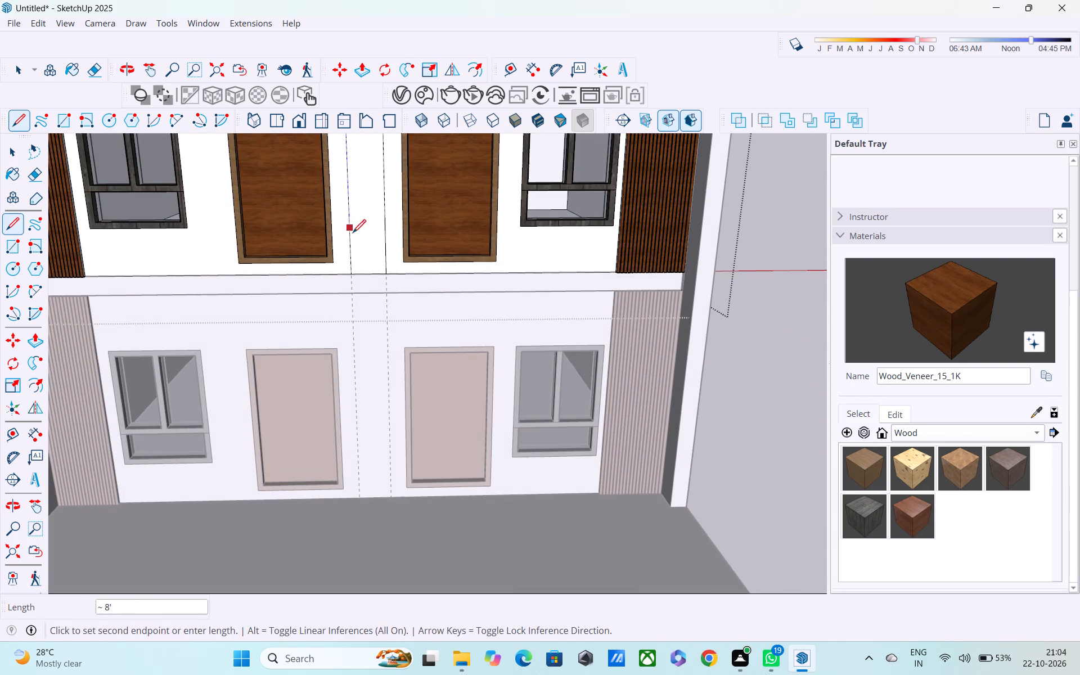
key("space")
double_click(361, 314)
scroll(362, 319, "up", 1)
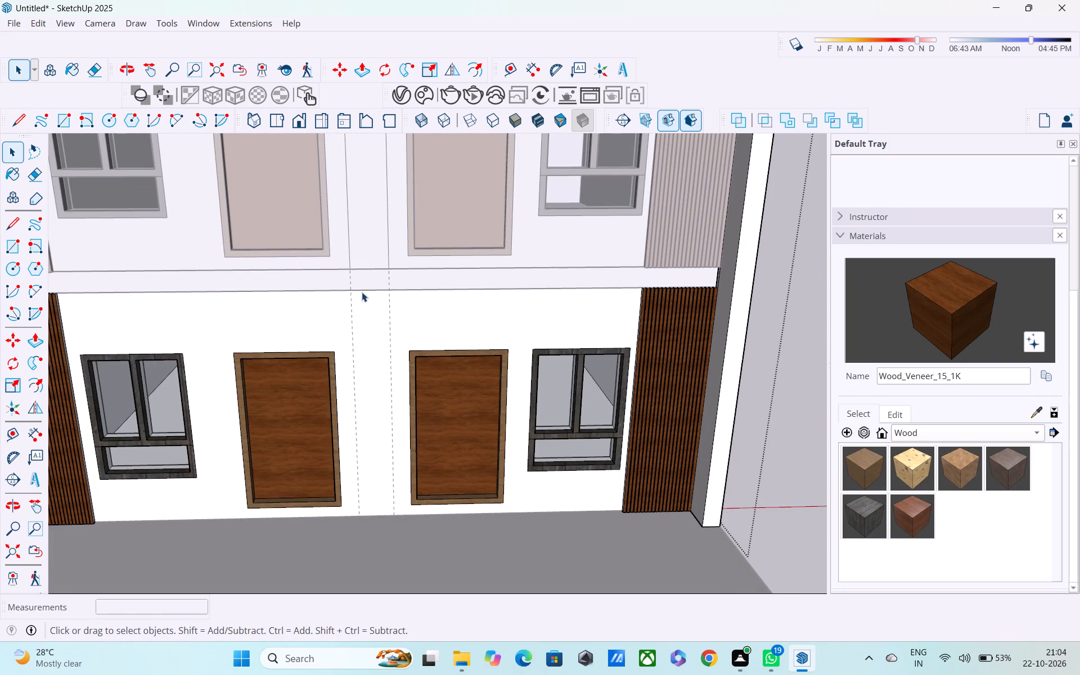
key("l")
scroll(362, 296, "up", 3)
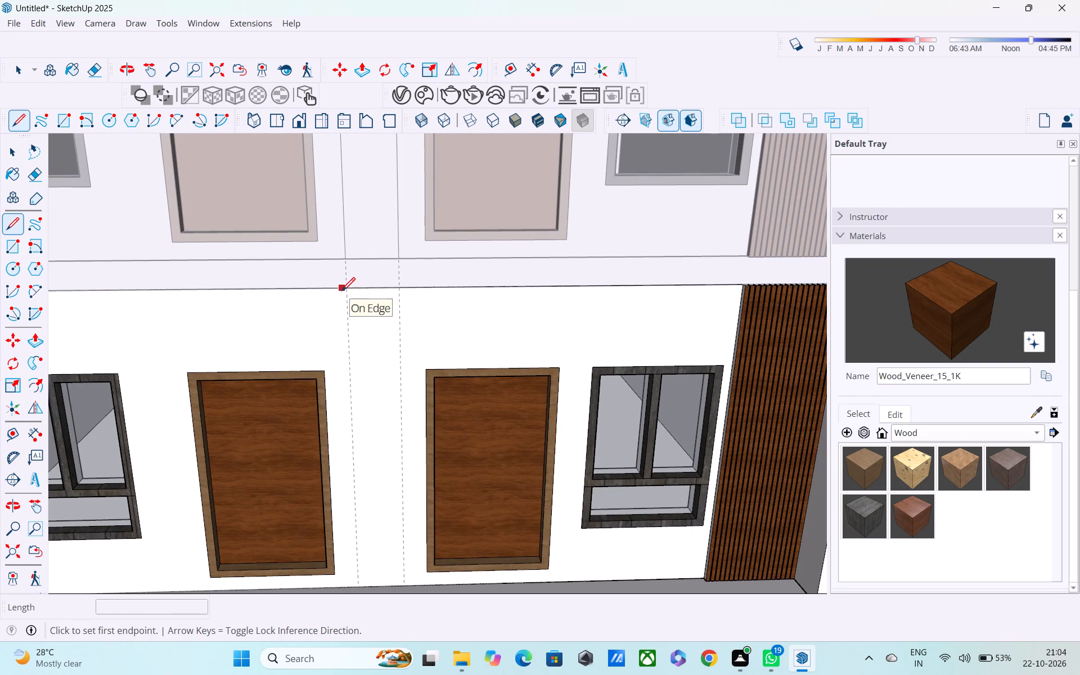
left_click(347, 291)
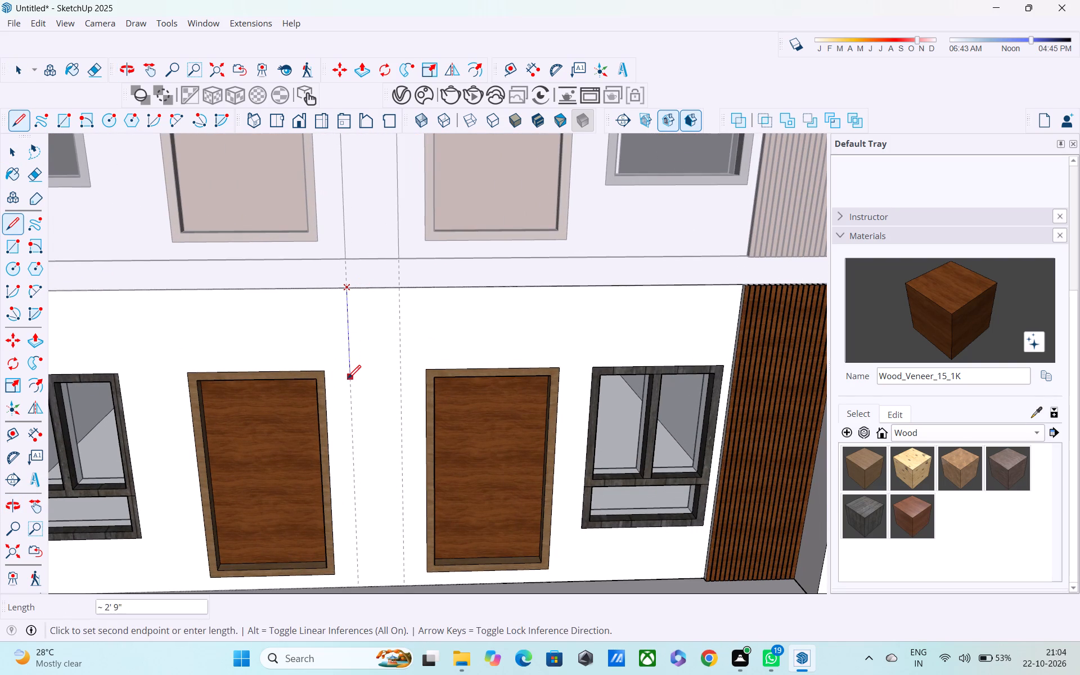
scroll(349, 378, "down", 2)
middle_click_drag(350, 377, 348, 318, "shift")
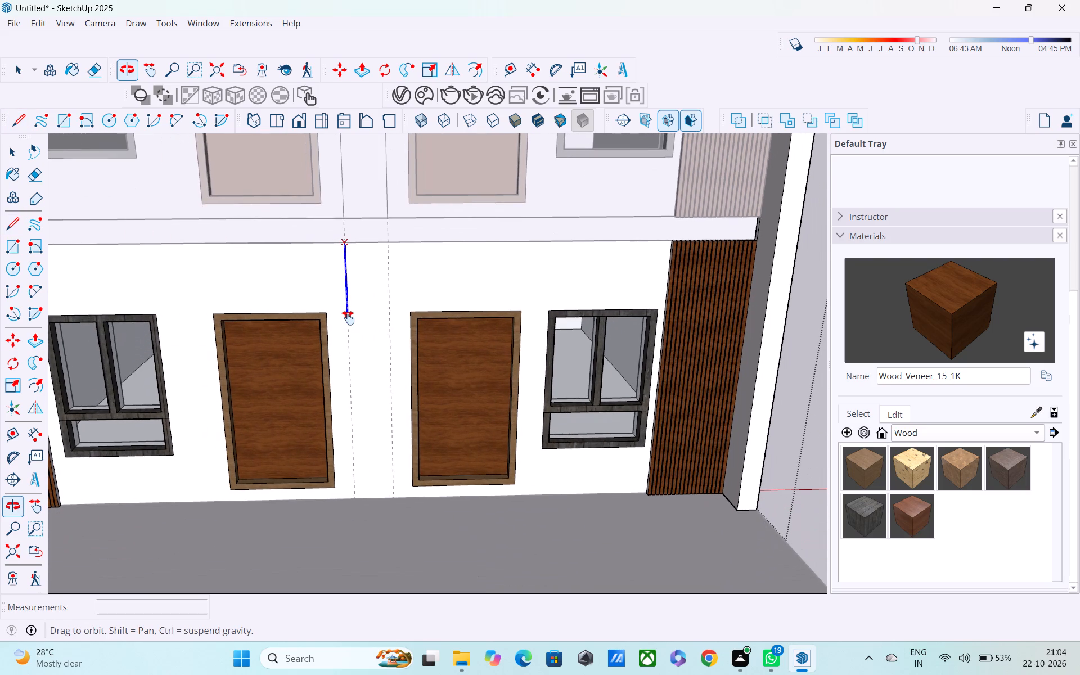
middle_click_drag(348, 318, 354, 296, "shift")
scroll(357, 347, "up", 3)
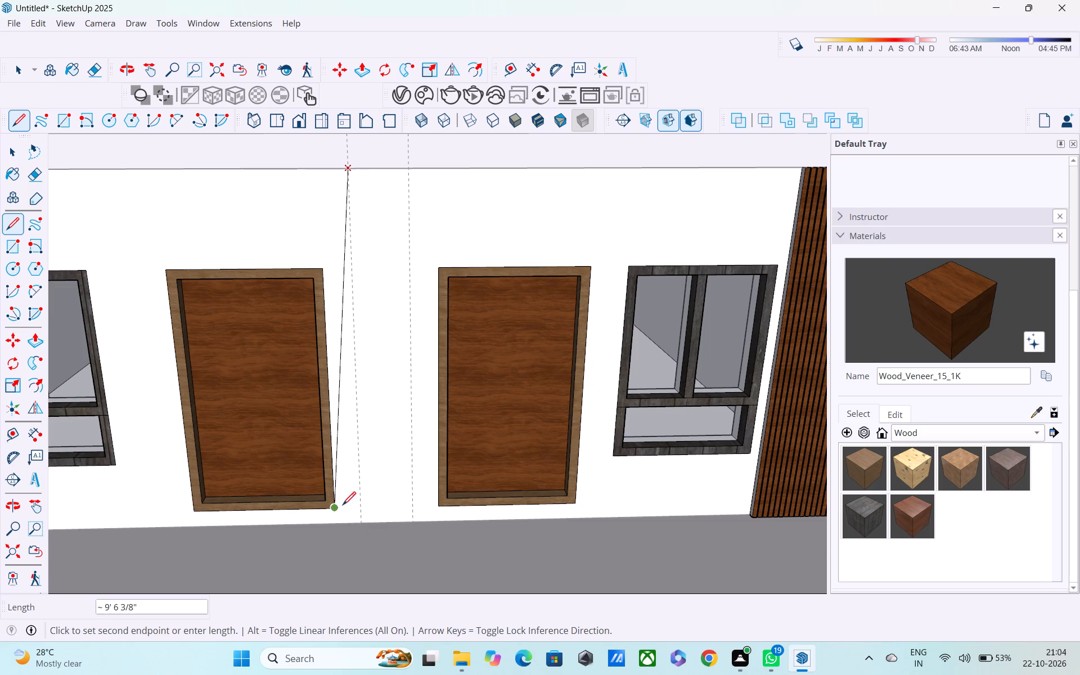
left_click(363, 508)
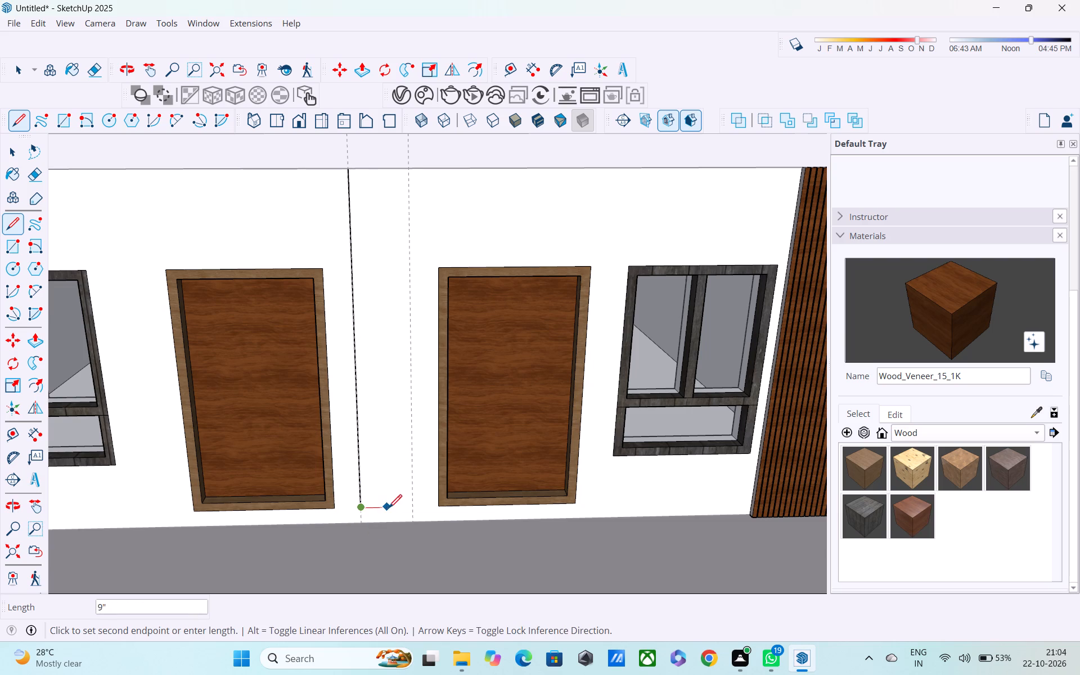
left_click(411, 508)
middle_click_drag(407, 308, 406, 443, "shift")
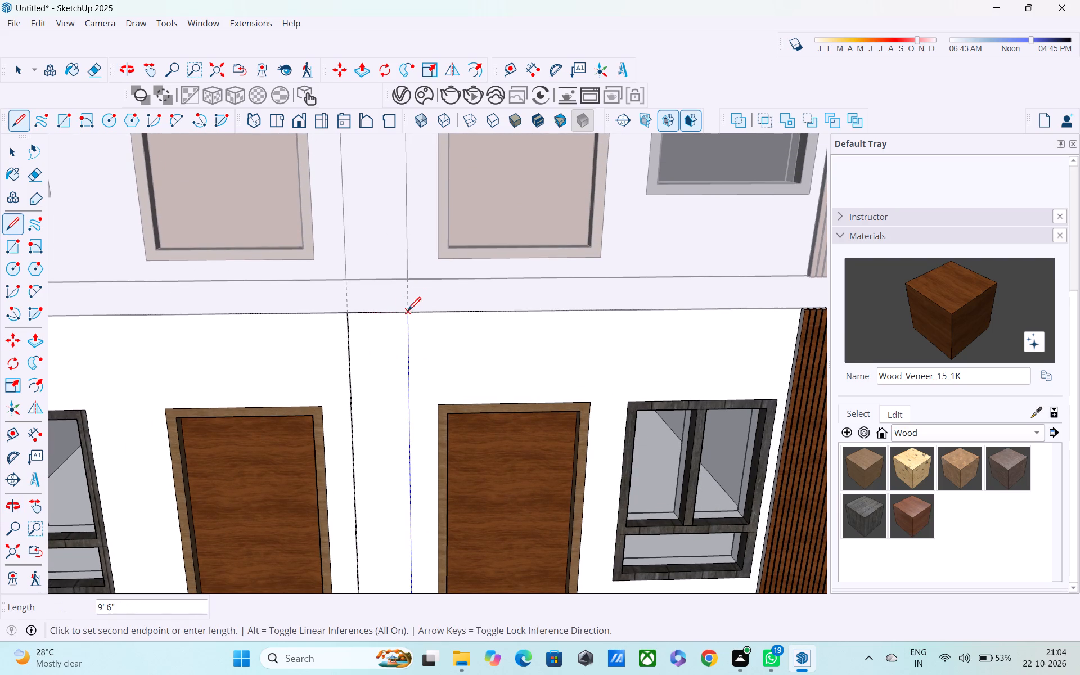
left_click(407, 312)
left_click(348, 312)
scroll(352, 331, "down", 3)
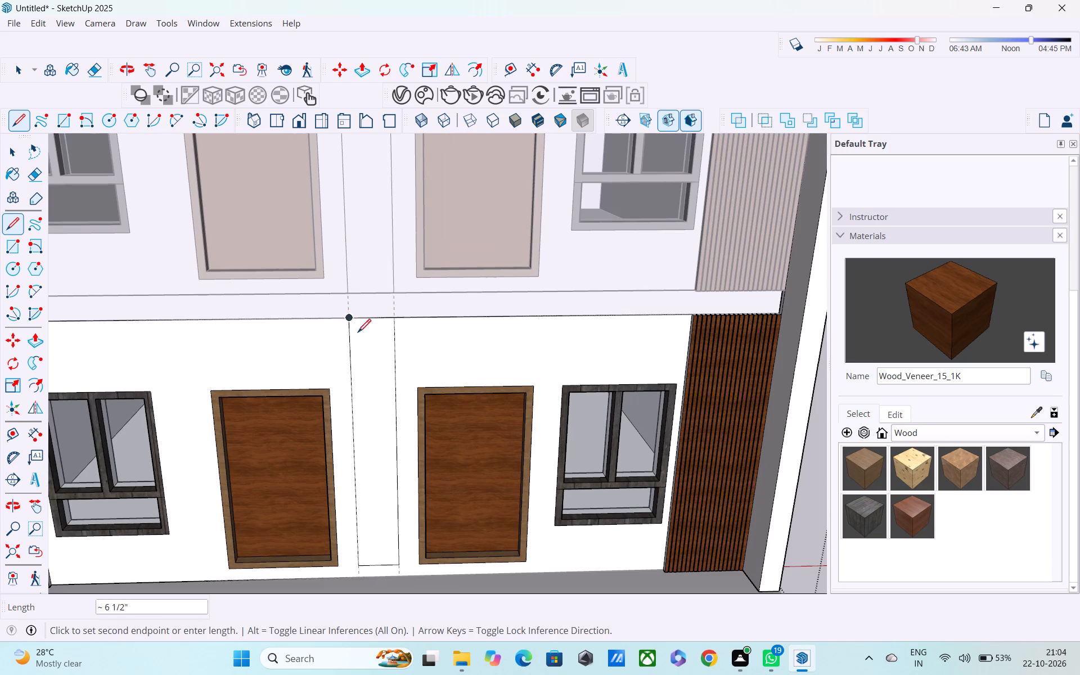
key("space")
scroll(362, 319, "down", 15)
left_click(557, 295)
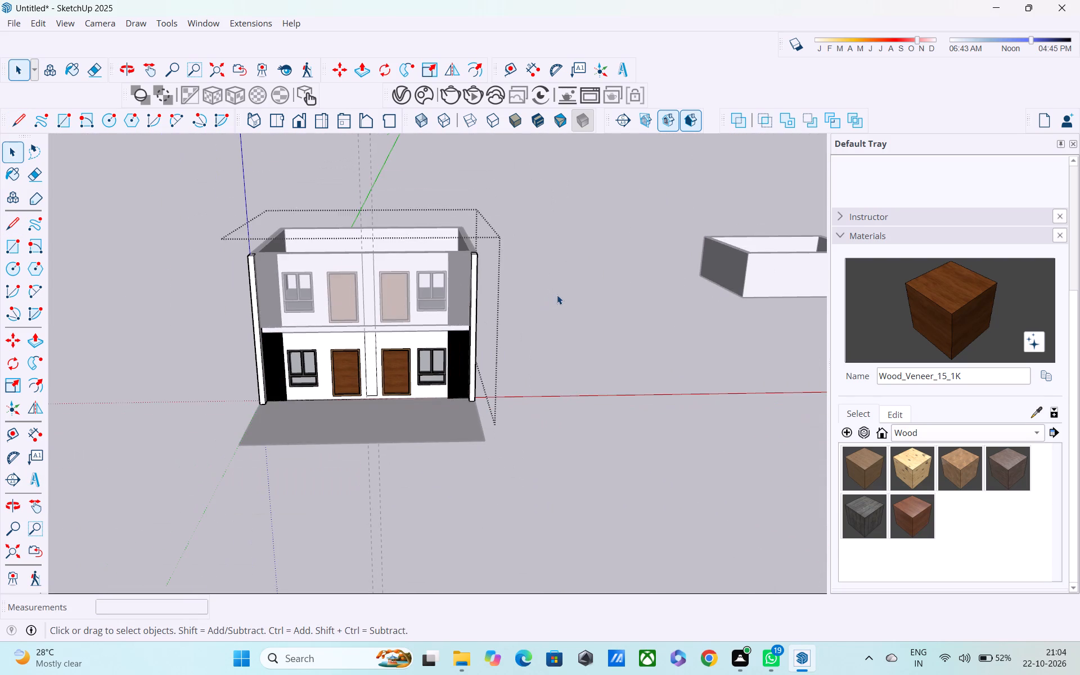
Delete both vertical guides running between the doors.
scroll(359, 286, "up", 3)
middle_click_drag(358, 269, 367, 357)
scroll(415, 230, "down", 1)
middle_click_drag(479, 293, 723, 199)
left_click_drag(496, 170, 417, 174)
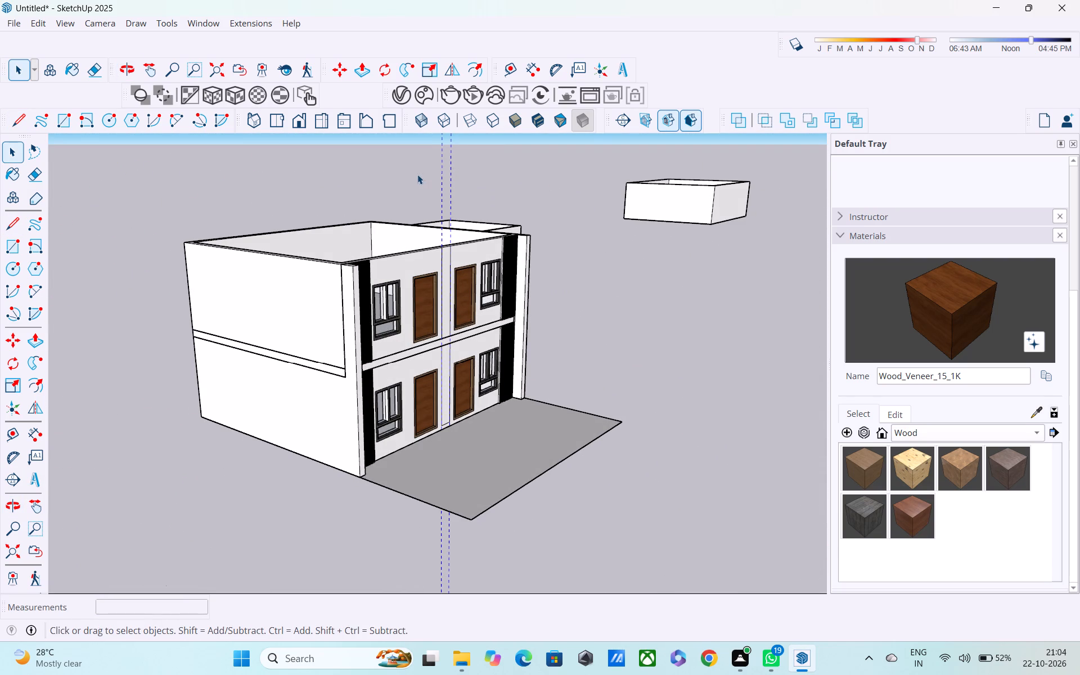
key("Delete")
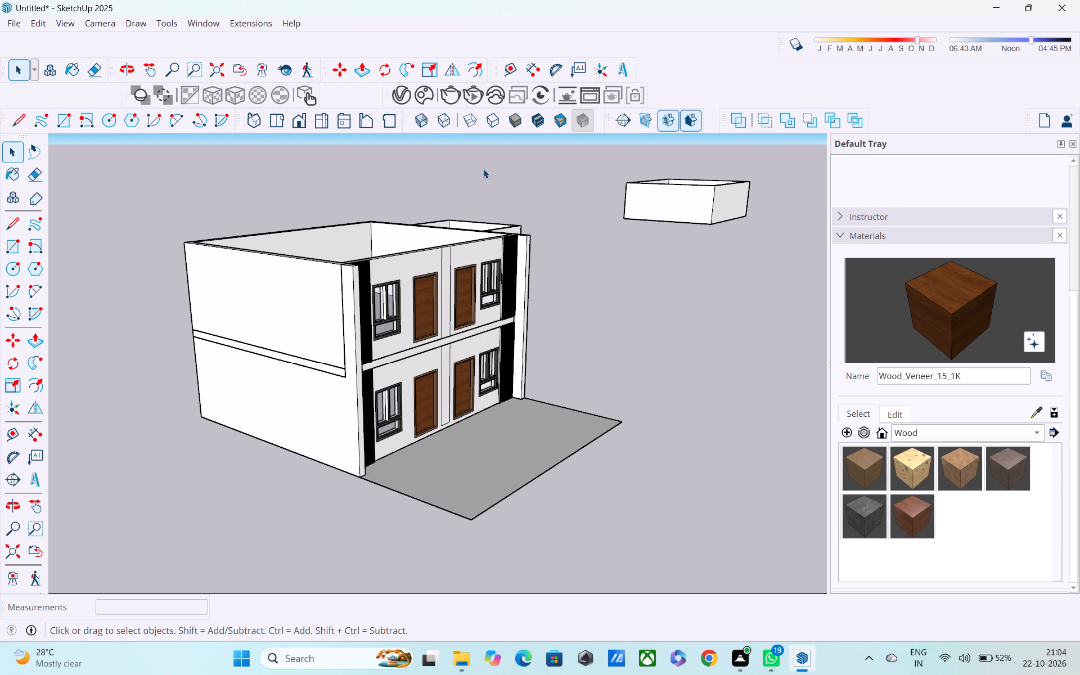
Edit the Wood_Veneer_15_1K material to a lighter brown for the doors and slatted panels.
scroll(485, 197, "down", 1)
middle_click_drag(466, 206, 283, 203)
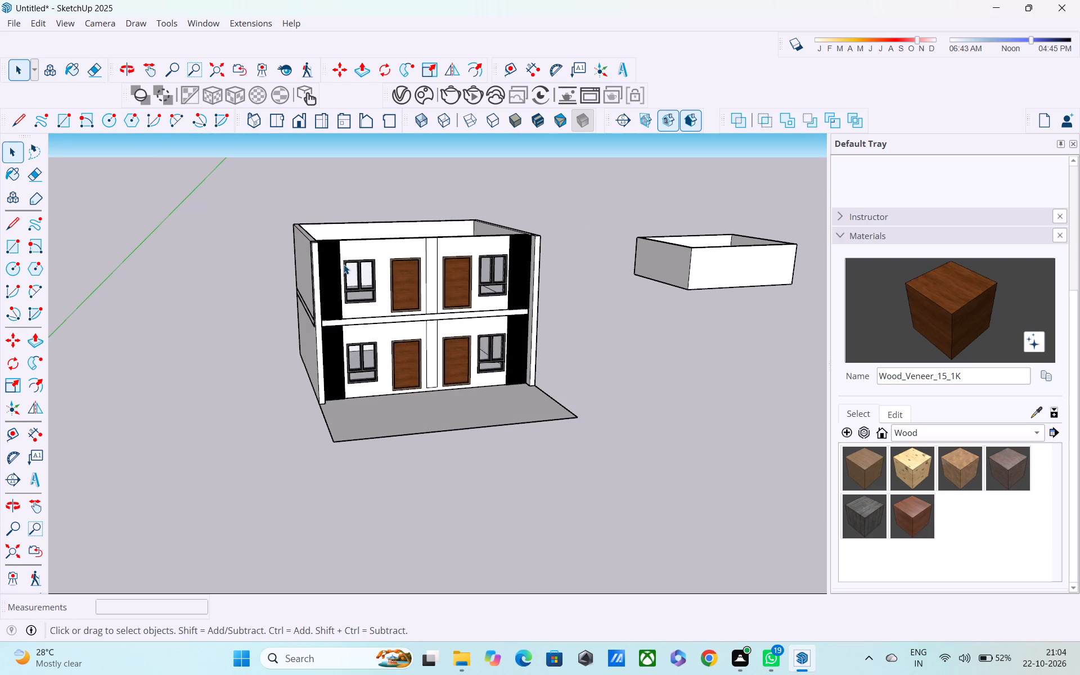
middle_click_drag(453, 303, 371, 241)
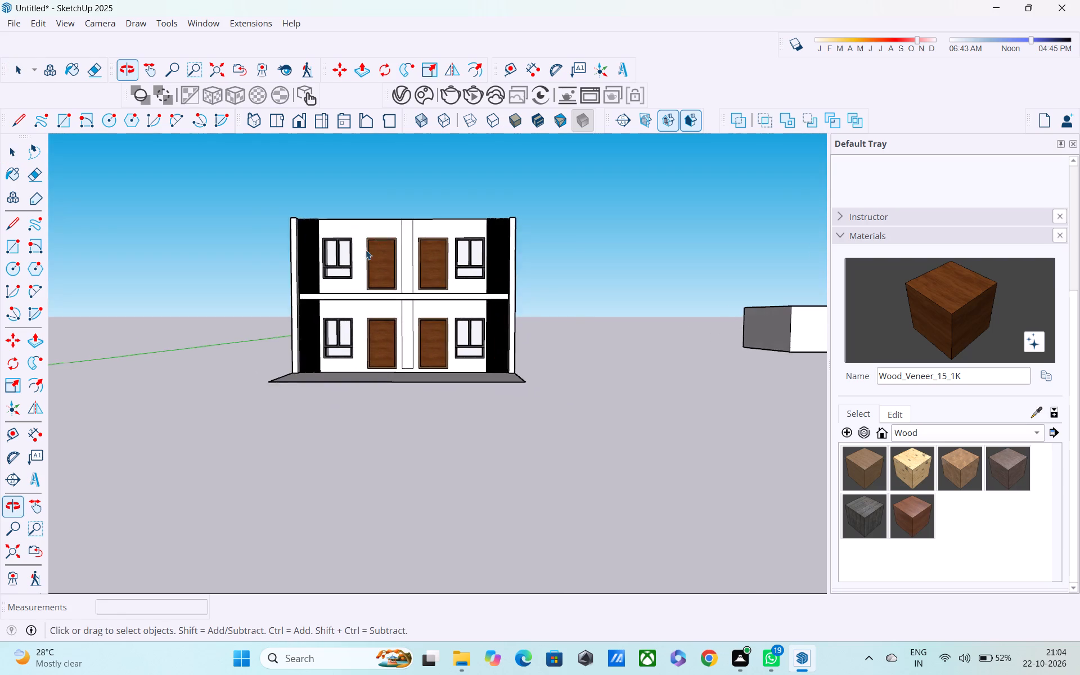
scroll(367, 294, "up", 6)
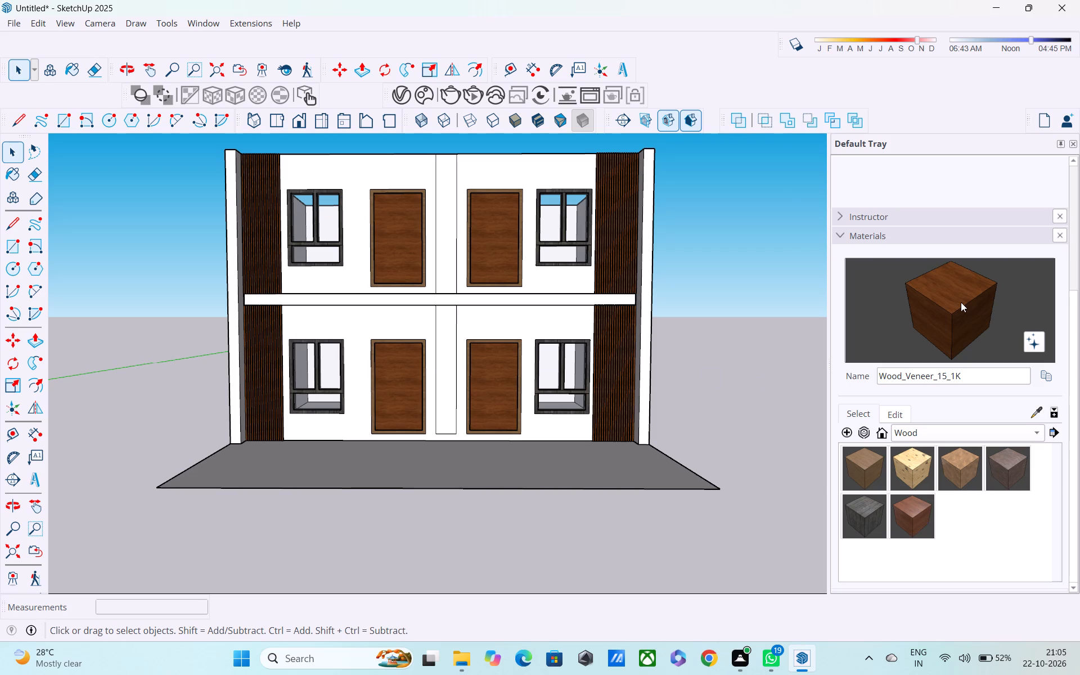
left_click(894, 413)
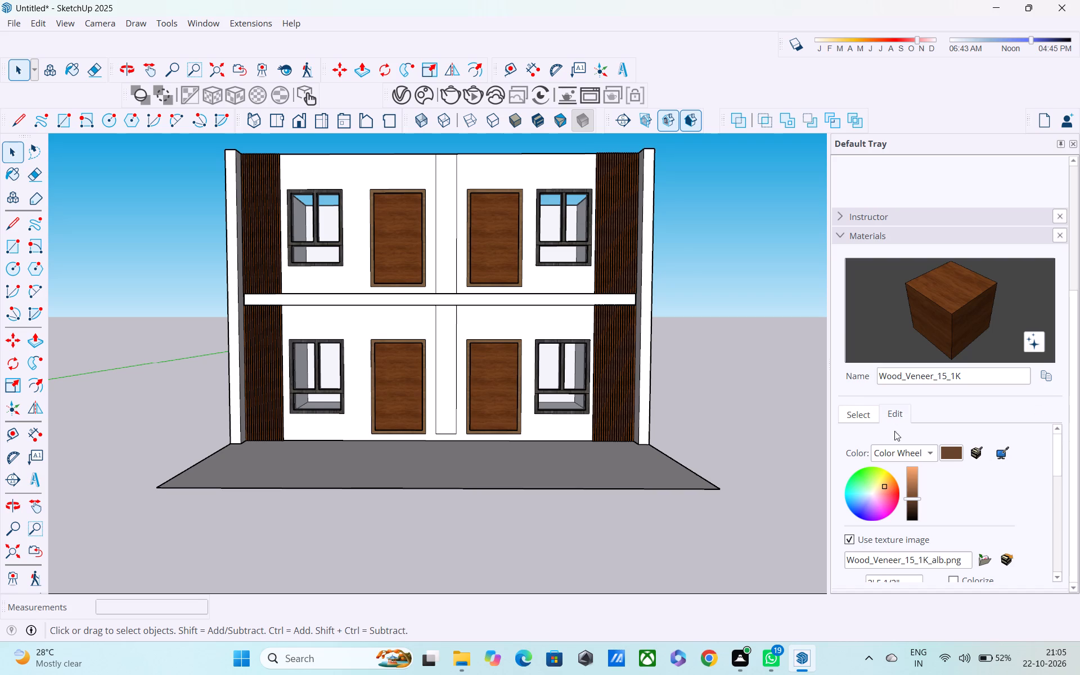
left_click_drag(907, 501, 910, 488)
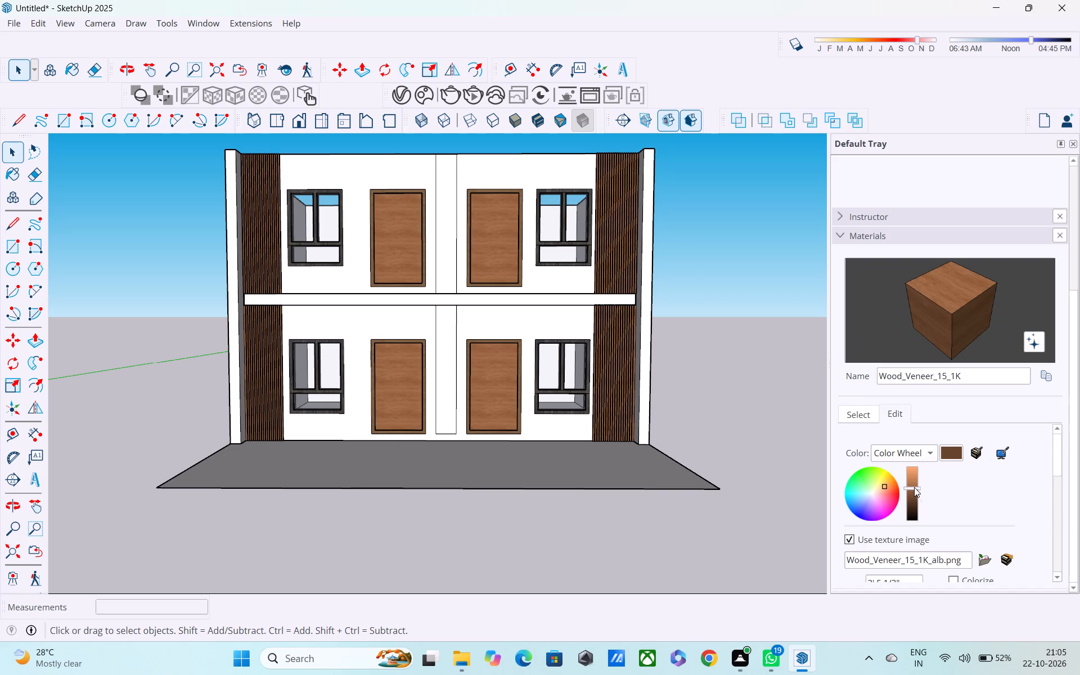
left_click(913, 487)
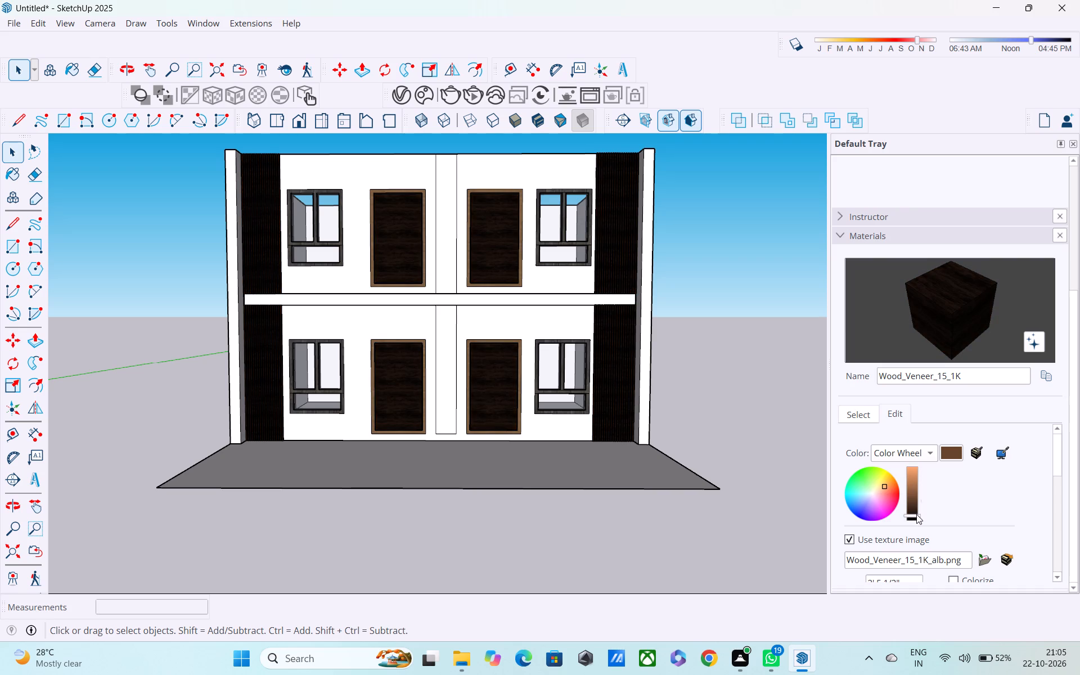
left_click(912, 479)
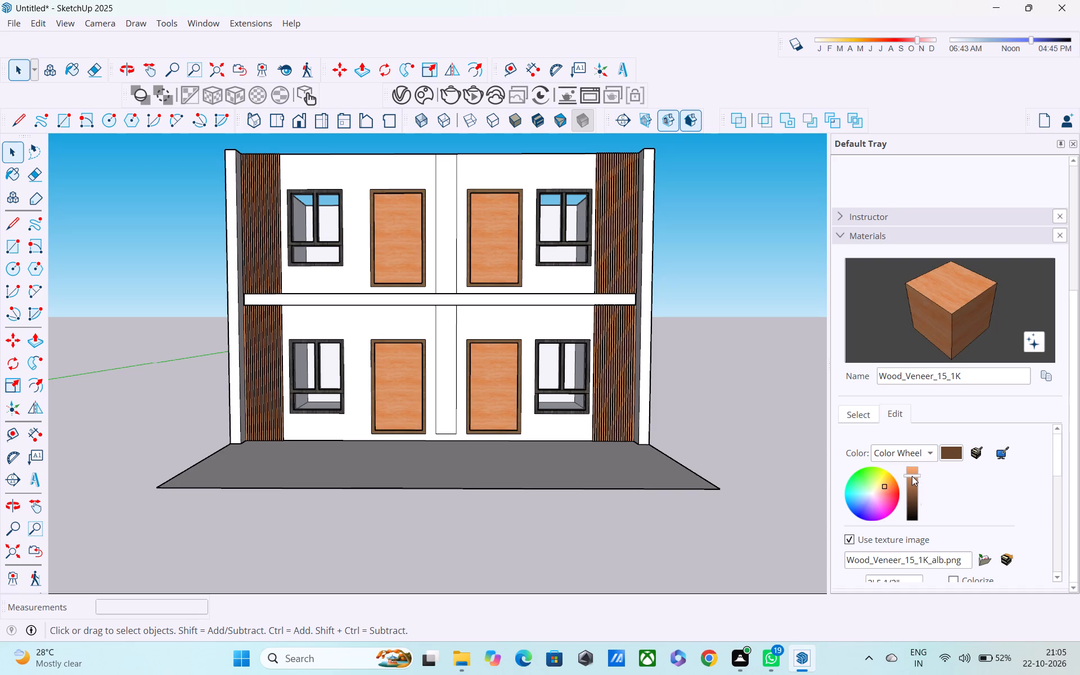
left_click_drag(912, 474, 913, 480)
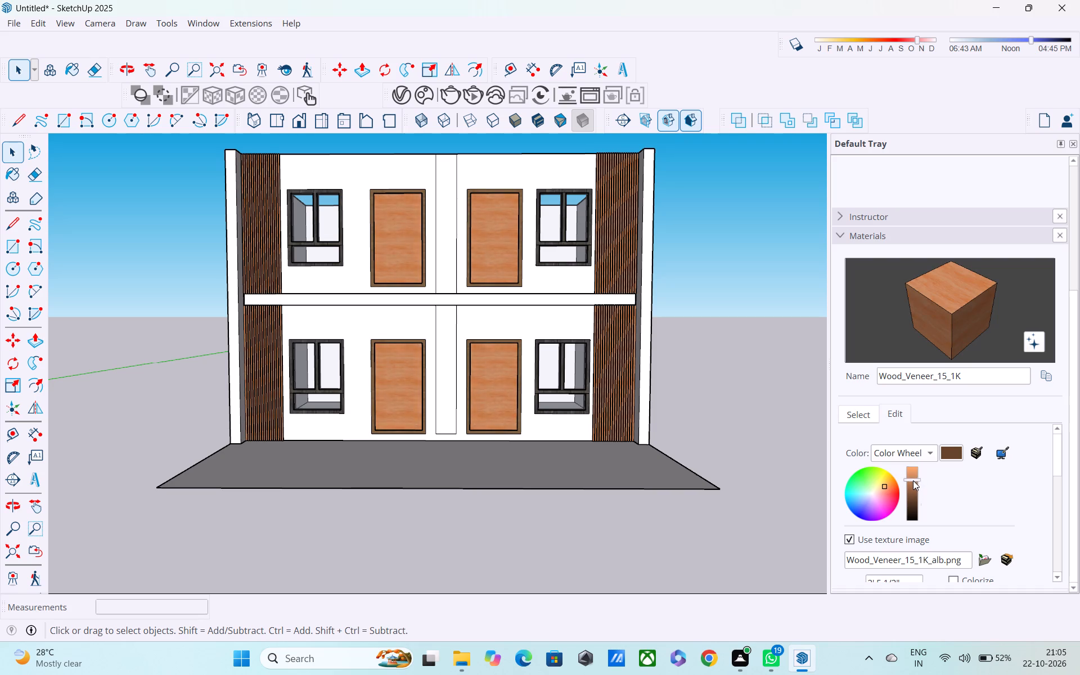
left_click_drag(913, 480, 913, 484)
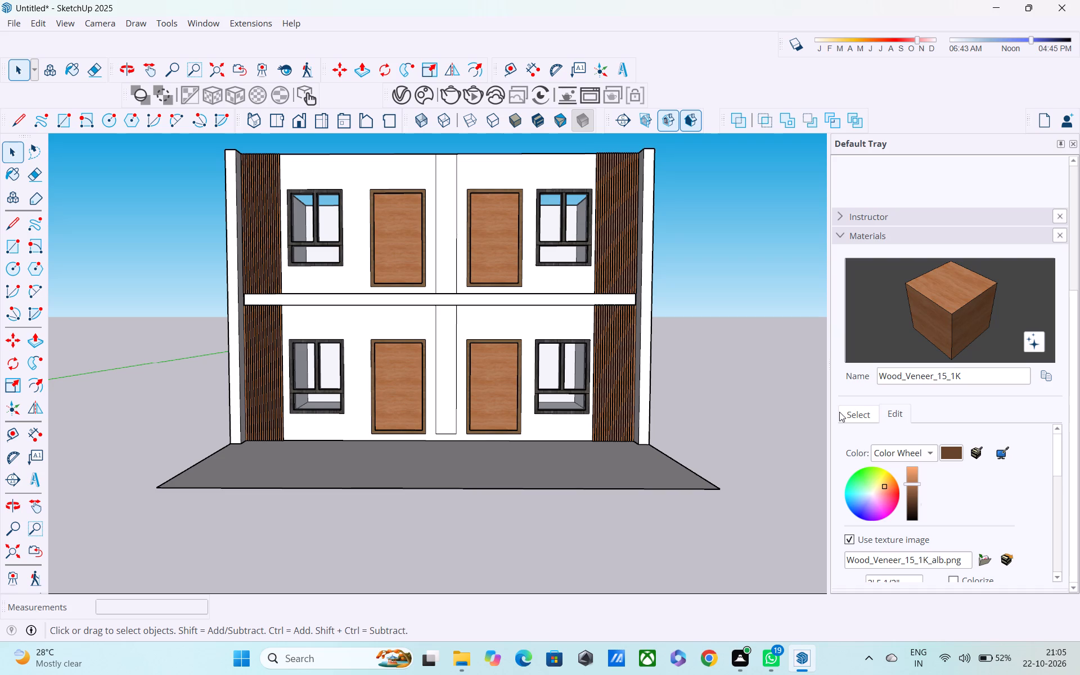
Examine the lightened wood on the doors and slatted panels of the facade from several angles.
left_click(748, 353)
scroll(706, 394, "up", 1)
middle_click_drag(706, 394, 662, 525)
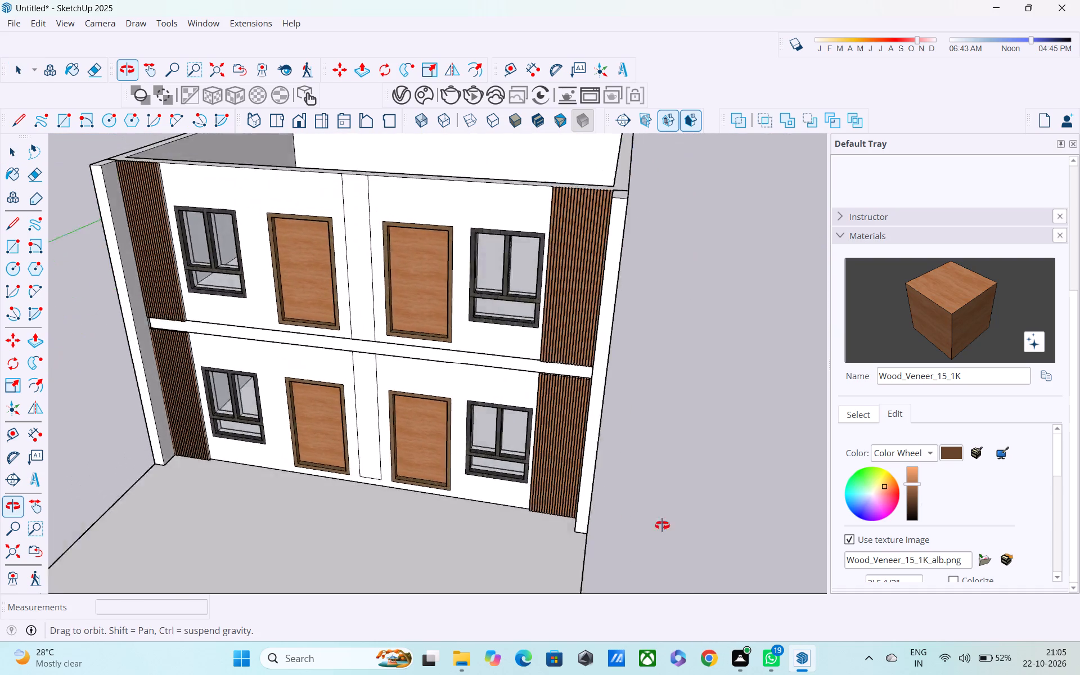
middle_click_drag(662, 525, 712, 500)
scroll(658, 396, "down", 2)
middle_click_drag(619, 363, 582, 330)
scroll(492, 336, "up", 2)
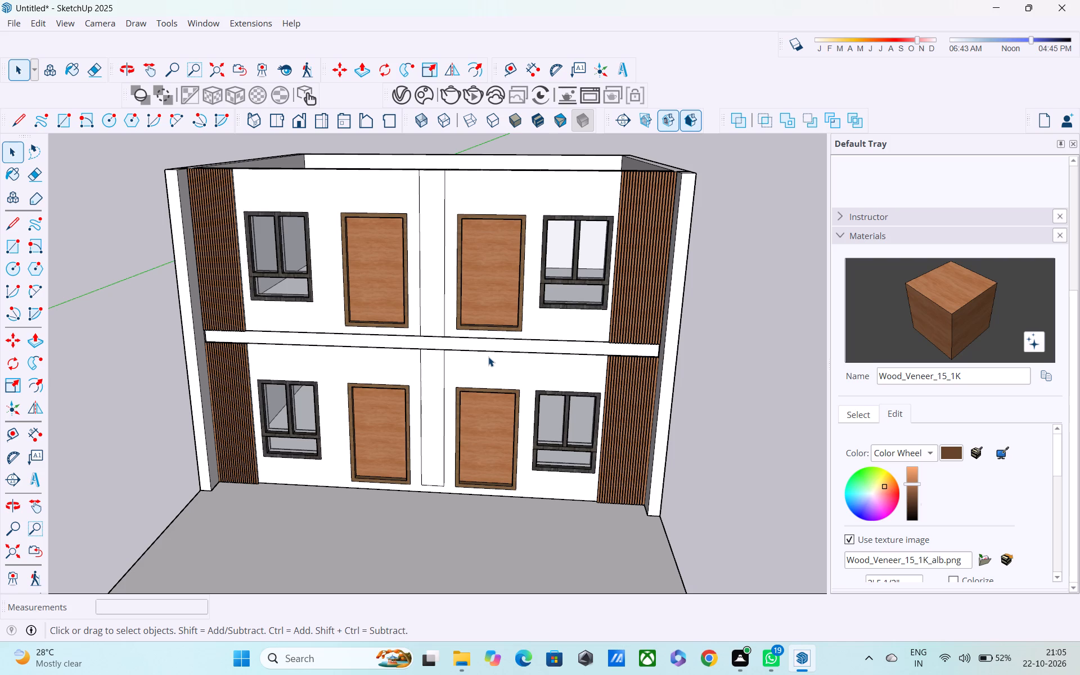
scroll(524, 350, "down", 1)
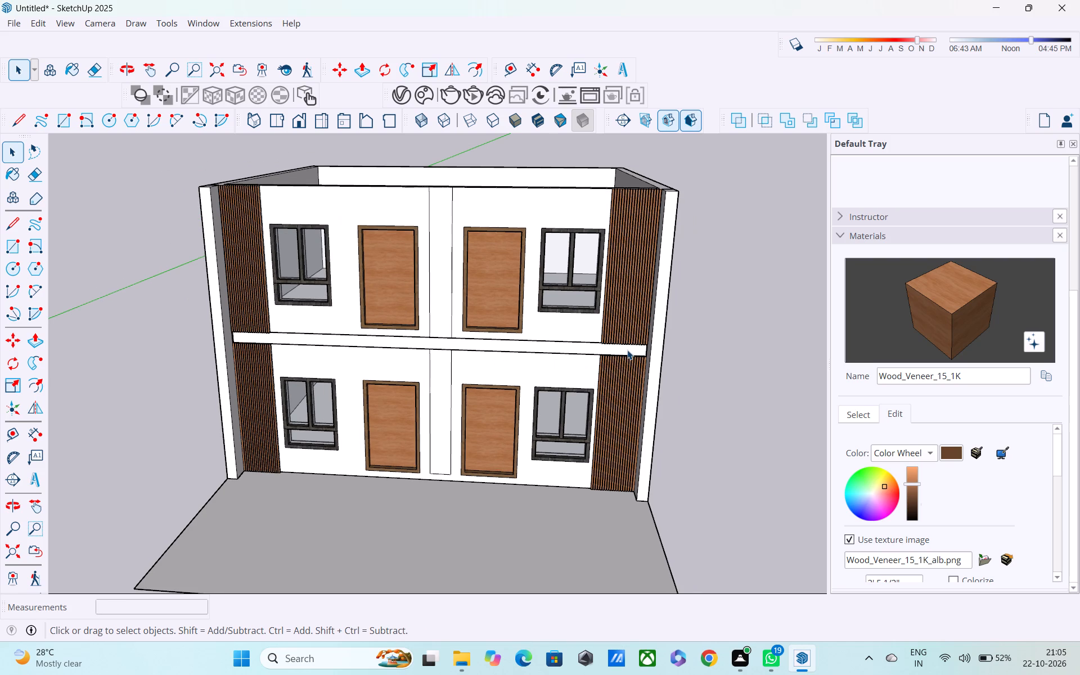
scroll(586, 336, "down", 3)
scroll(517, 340, "down", 2)
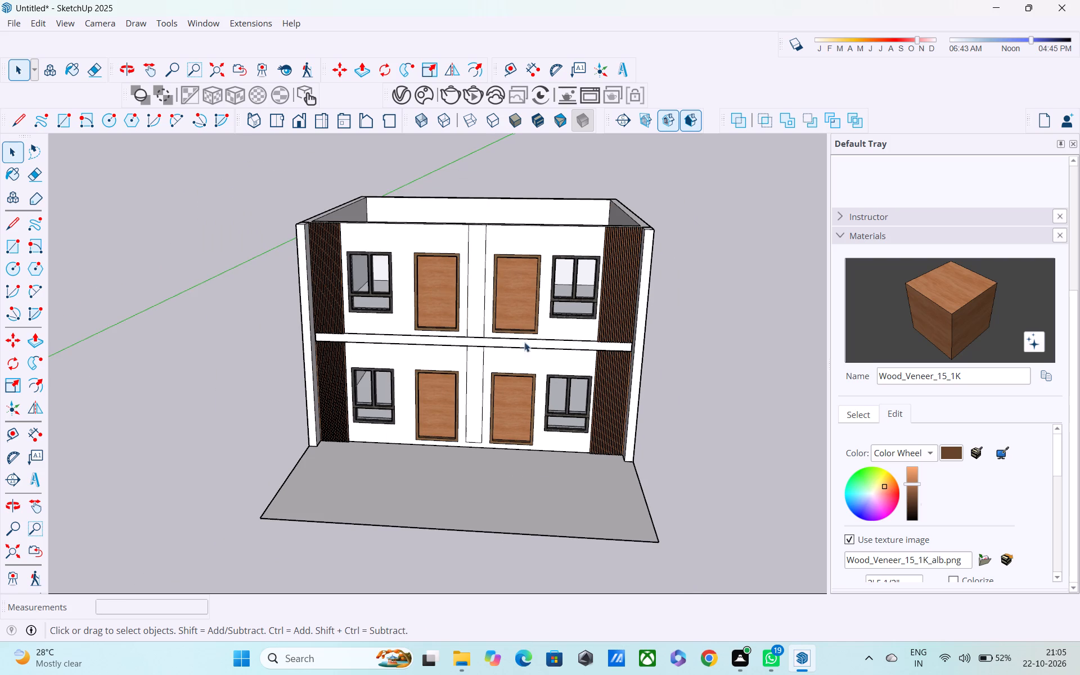
scroll(524, 342, "down", 1)
middle_click_drag(531, 361, 444, 411)
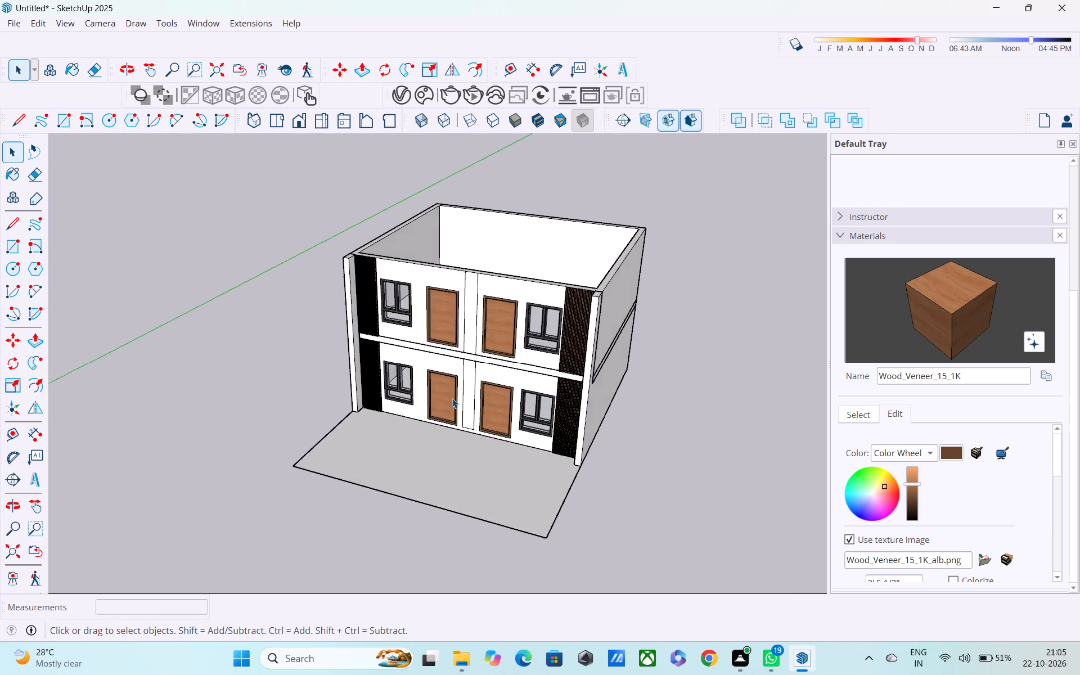
scroll(452, 398, "down", 3)
Copy the intermediate floor slab 10' 10" straight up onto the top of the upper-storey walls as the roof slab.
scroll(542, 357, "up", 3)
middle_click_drag(560, 358, 550, 317)
scroll(546, 404, "up", 7)
left_click(535, 361)
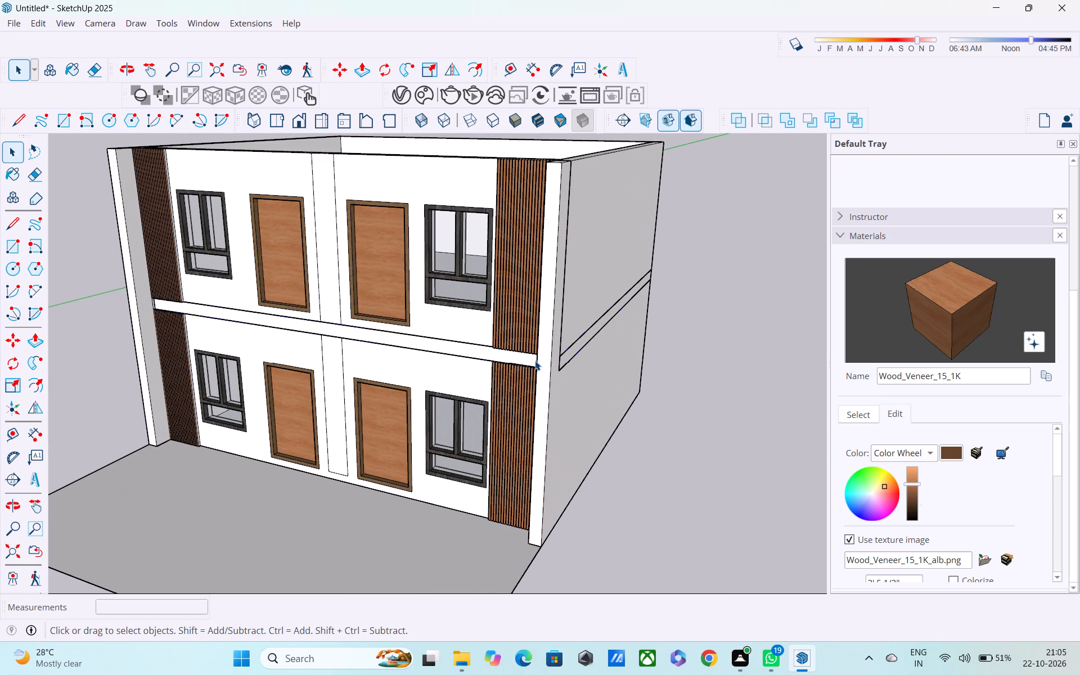
key("m")
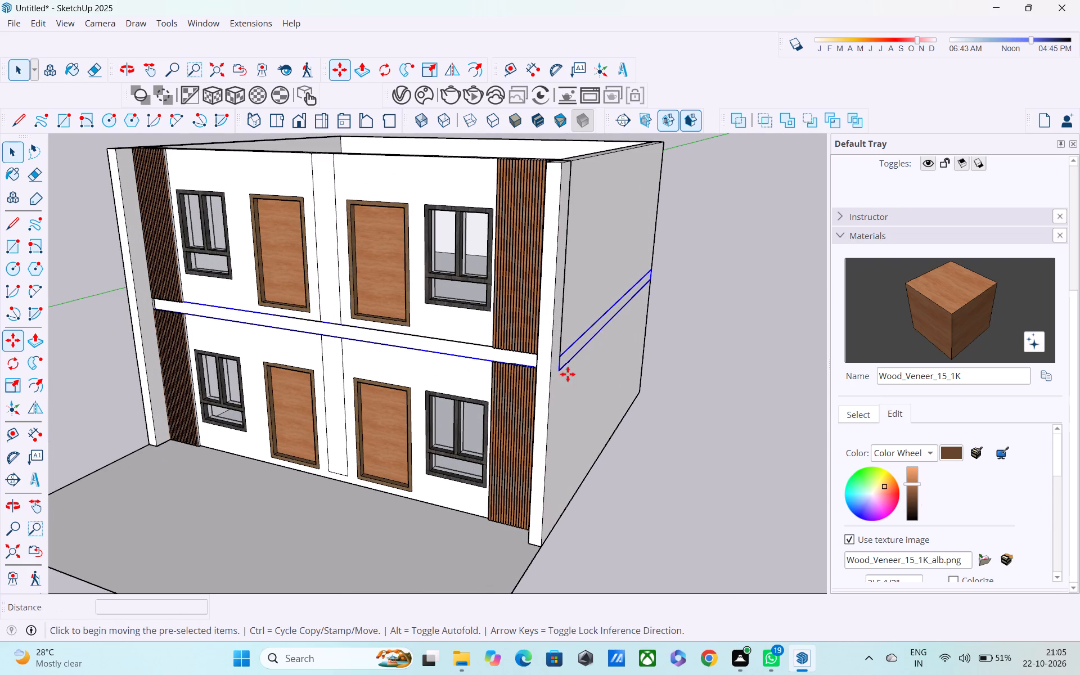
left_click(566, 371)
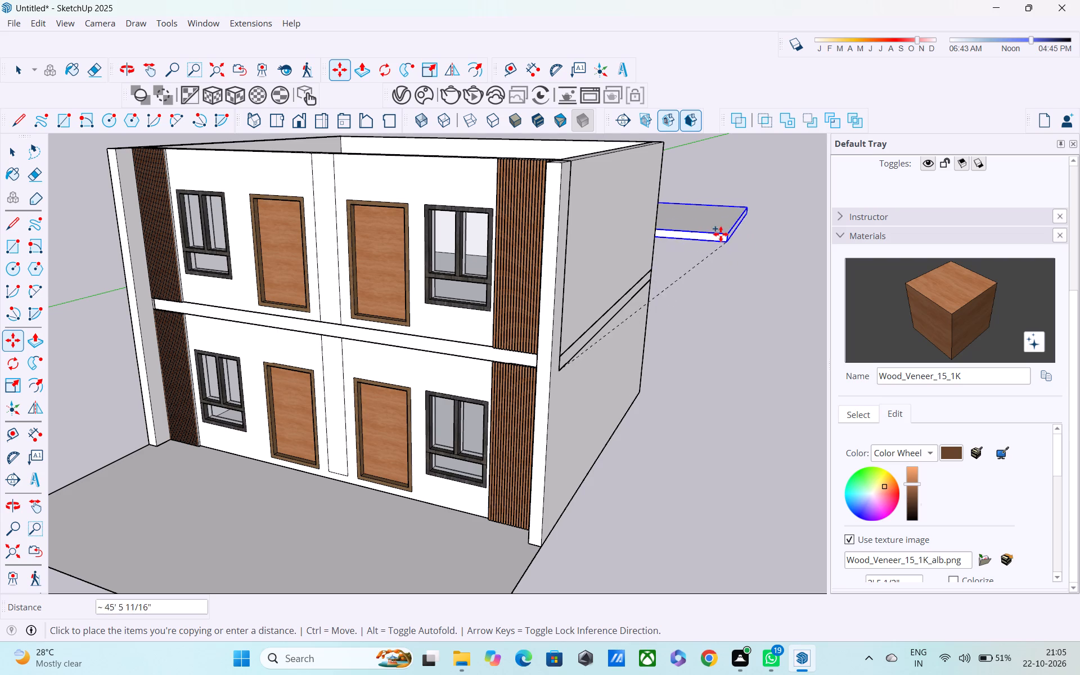
middle_click_drag(713, 231, 732, 366, "shift")
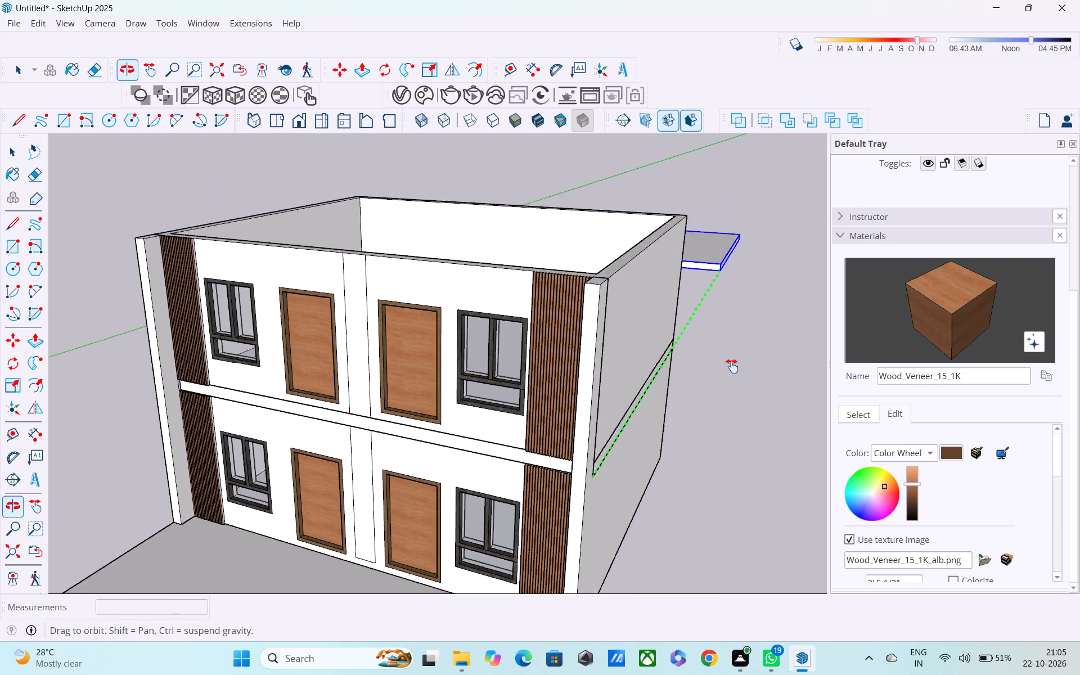
middle_click_drag(732, 366, 717, 400, "shift")
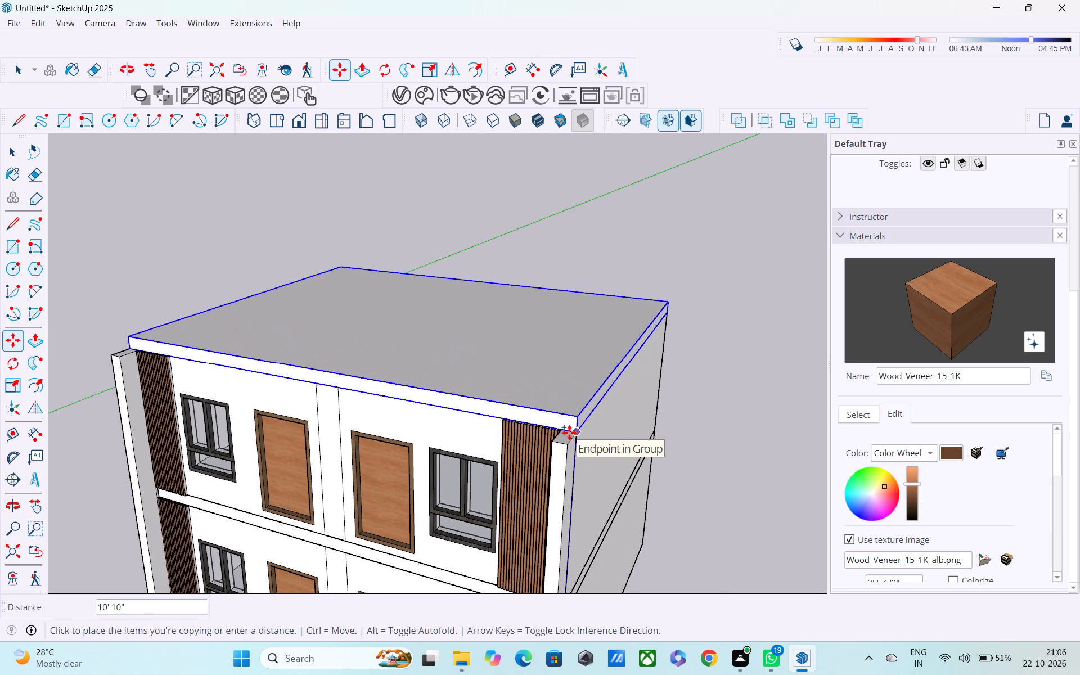
left_click(569, 433)
middle_click_drag(539, 479, 585, 428)
scroll(588, 428, "down", 2)
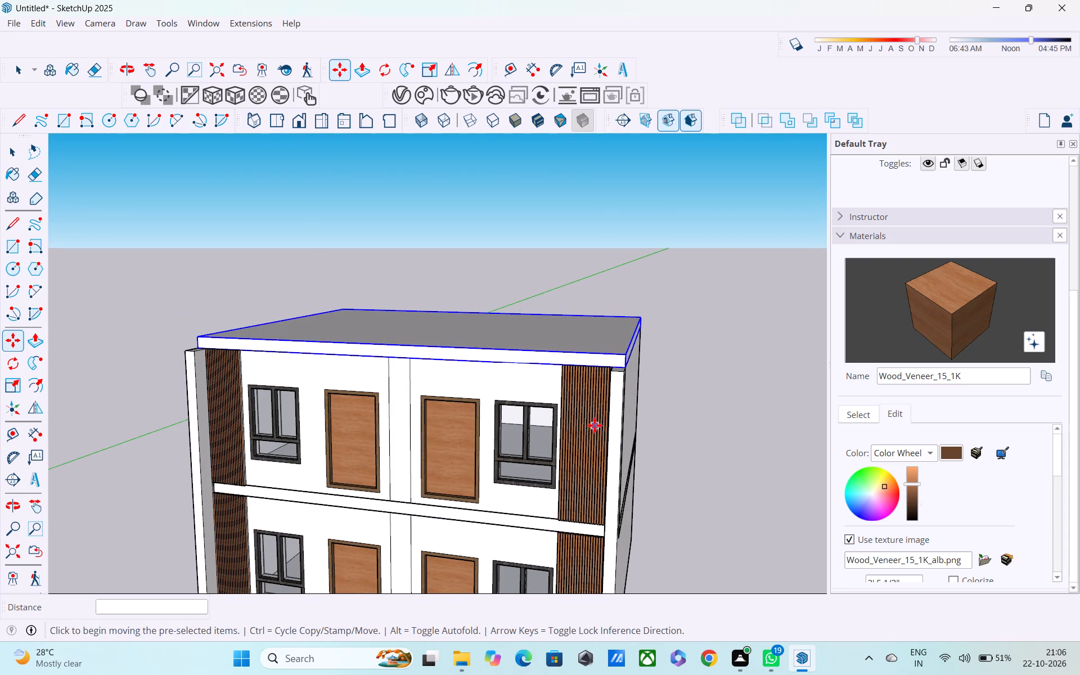
middle_click_drag(621, 425, 760, 457)
middle_click_drag(633, 439, 773, 519)
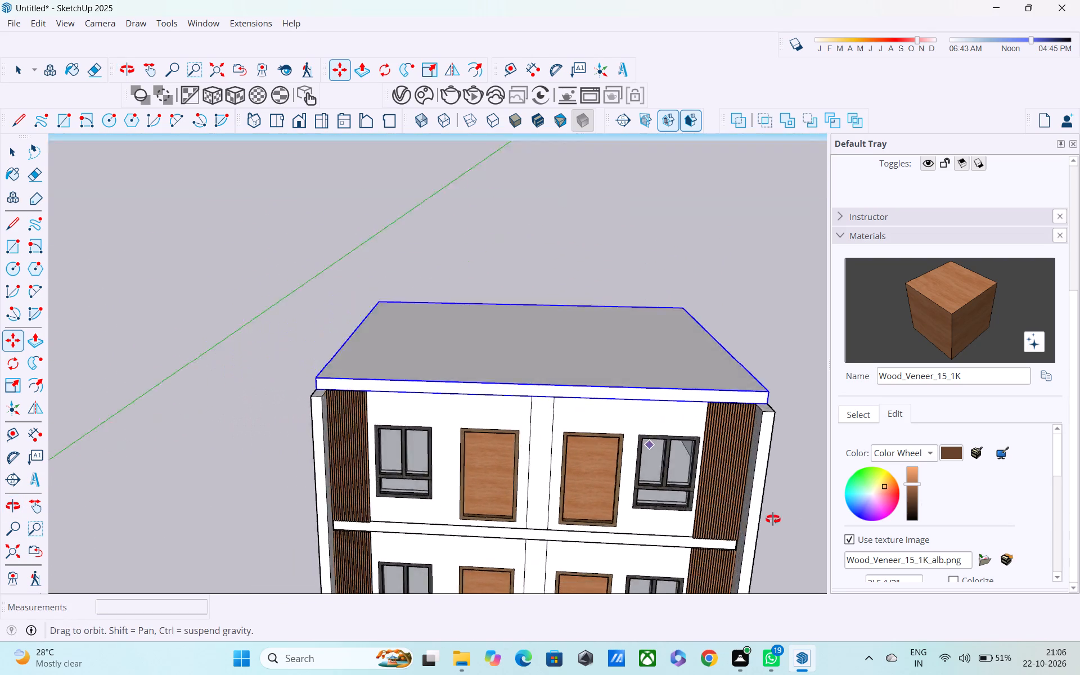
middle_click_drag(773, 519, 961, 486)
middle_click_drag(530, 460, 406, 396)
key("space")
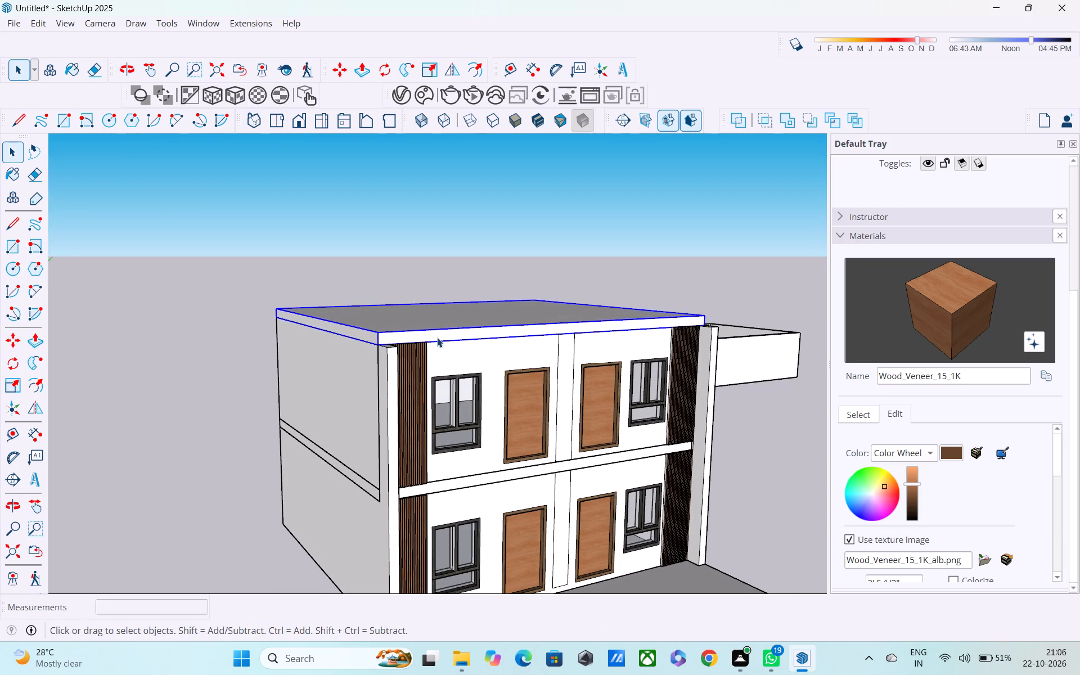
Push/Pull the roof slab's front face 3' outward so it overhangs the front facade.
left_click(438, 337)
double_click(438, 337)
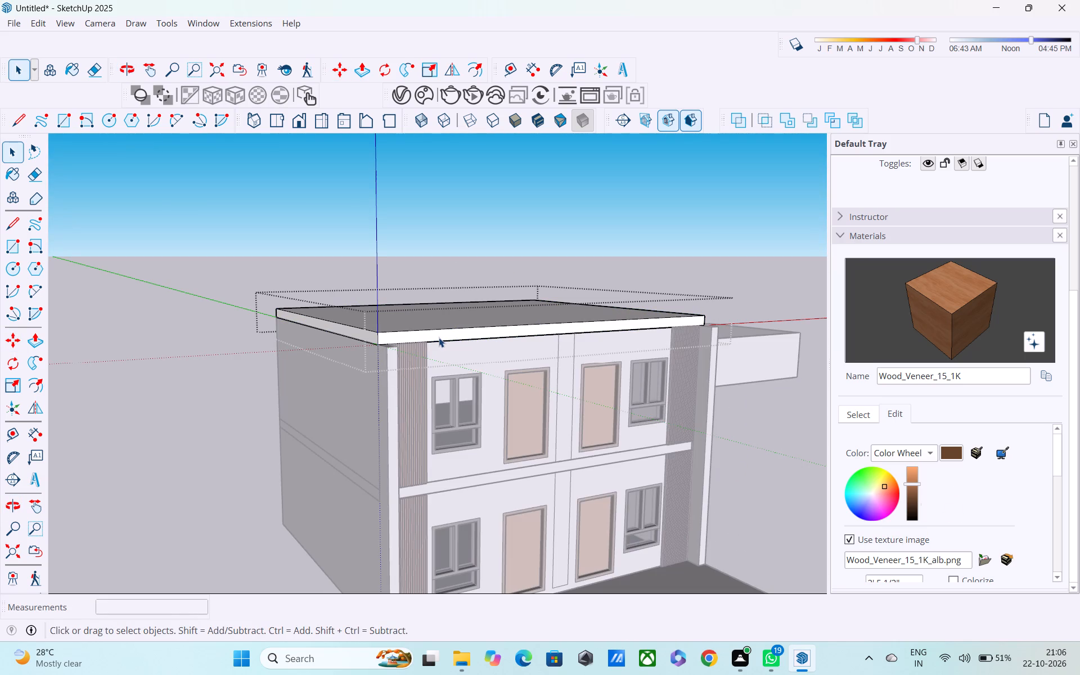
key("p")
left_click(443, 334)
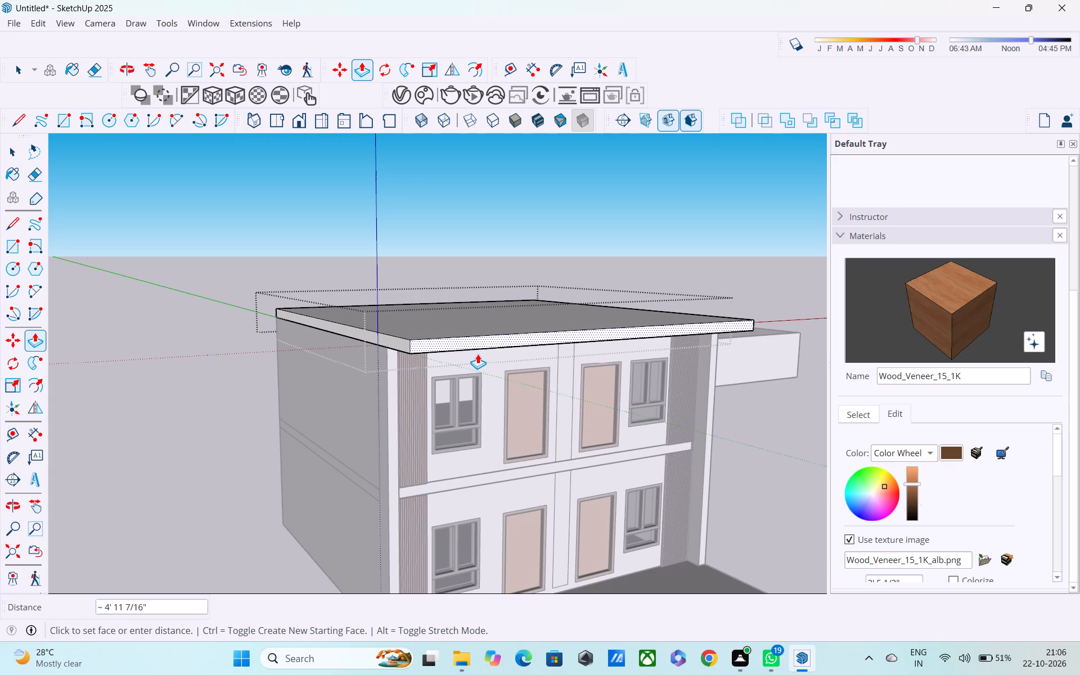
type("3'")
key("Return")
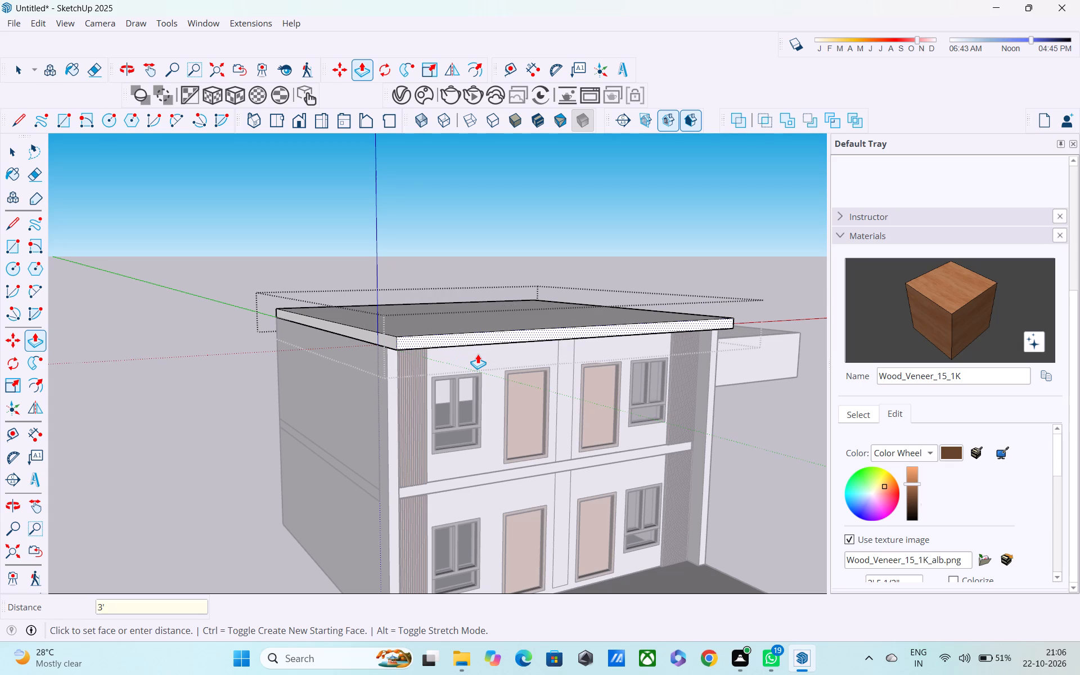
middle_click_drag(466, 350, 299, 244)
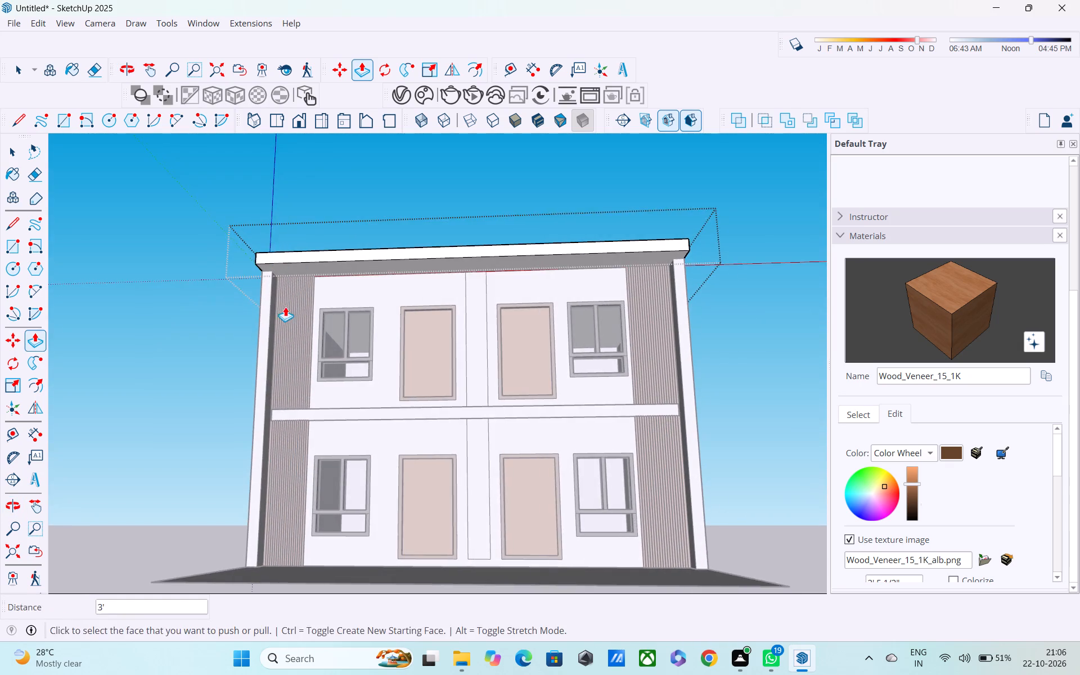
middle_click_drag(285, 307, 282, 254)
scroll(310, 447, "up", 3)
middle_click_drag(315, 362, 294, 452)
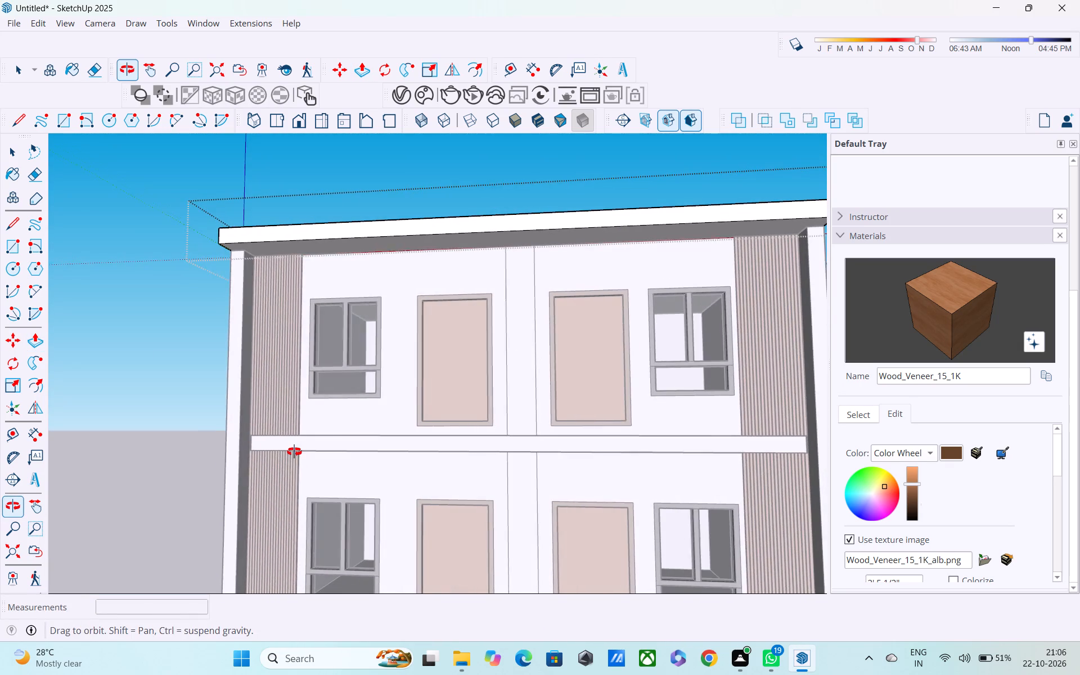
middle_click_drag(294, 452, 292, 451)
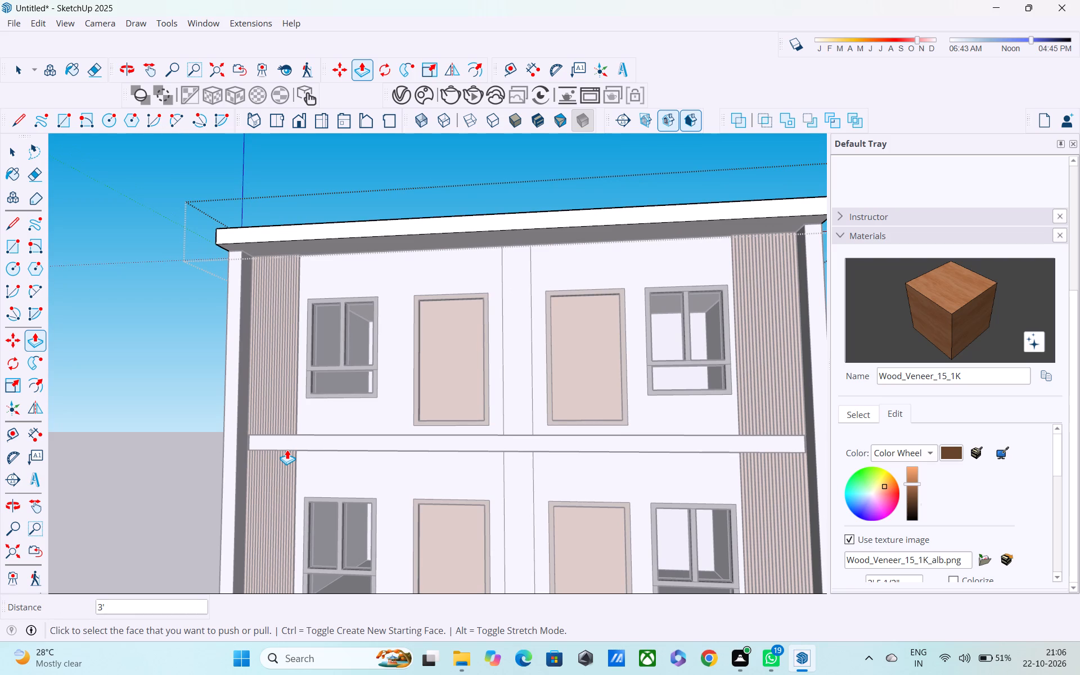
scroll(301, 454, "down", 1)
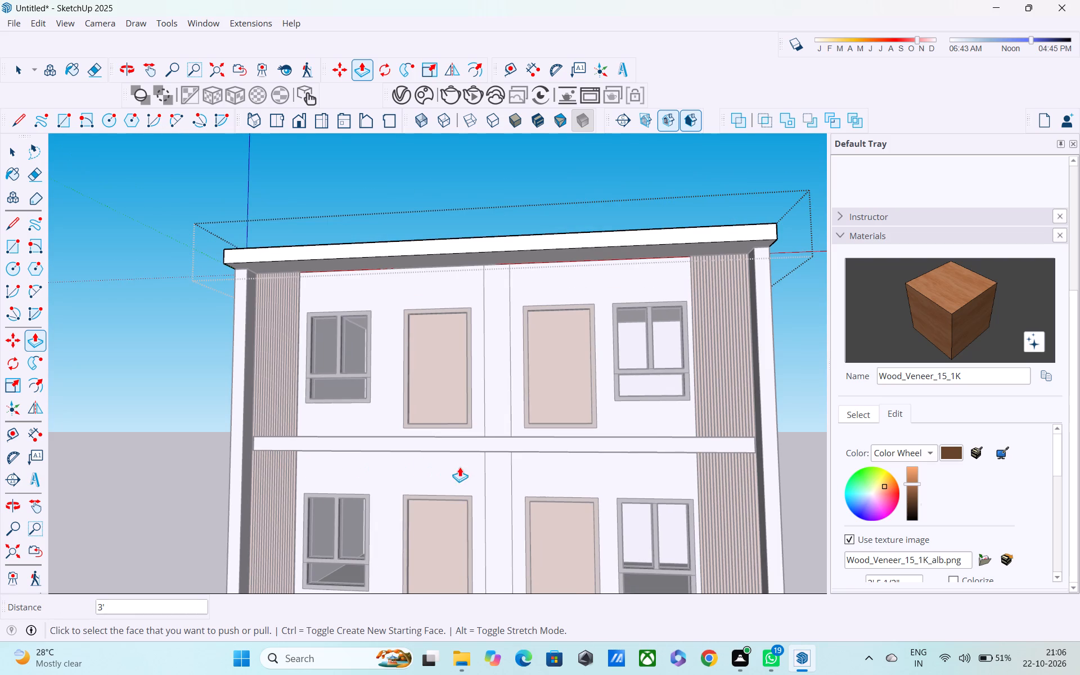
key("space")
left_click(177, 348)
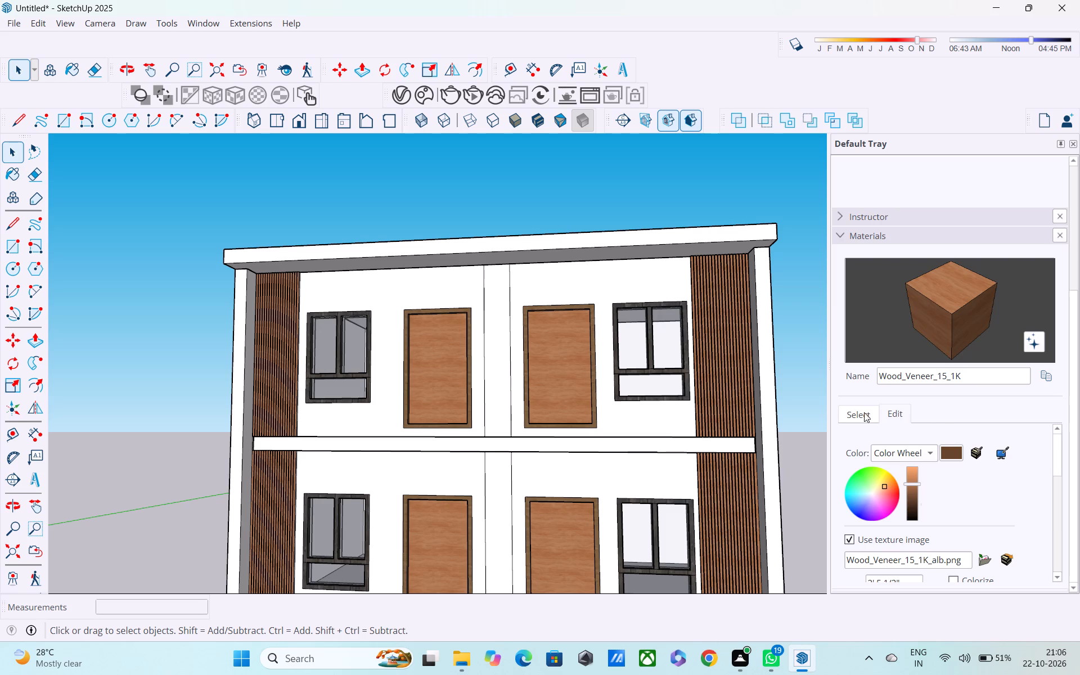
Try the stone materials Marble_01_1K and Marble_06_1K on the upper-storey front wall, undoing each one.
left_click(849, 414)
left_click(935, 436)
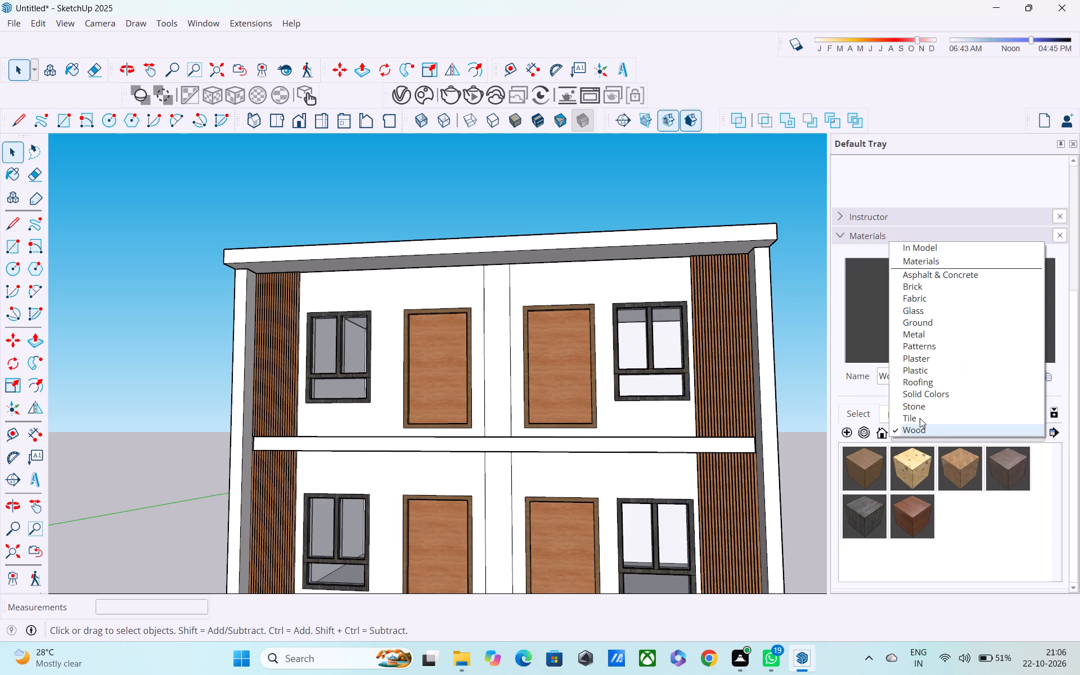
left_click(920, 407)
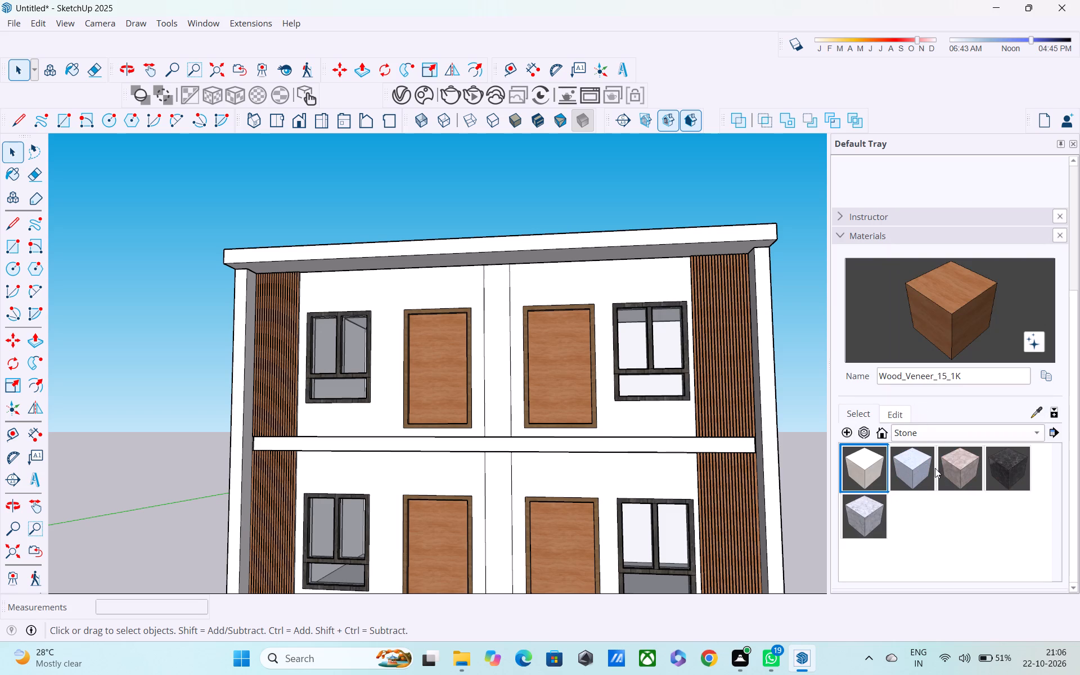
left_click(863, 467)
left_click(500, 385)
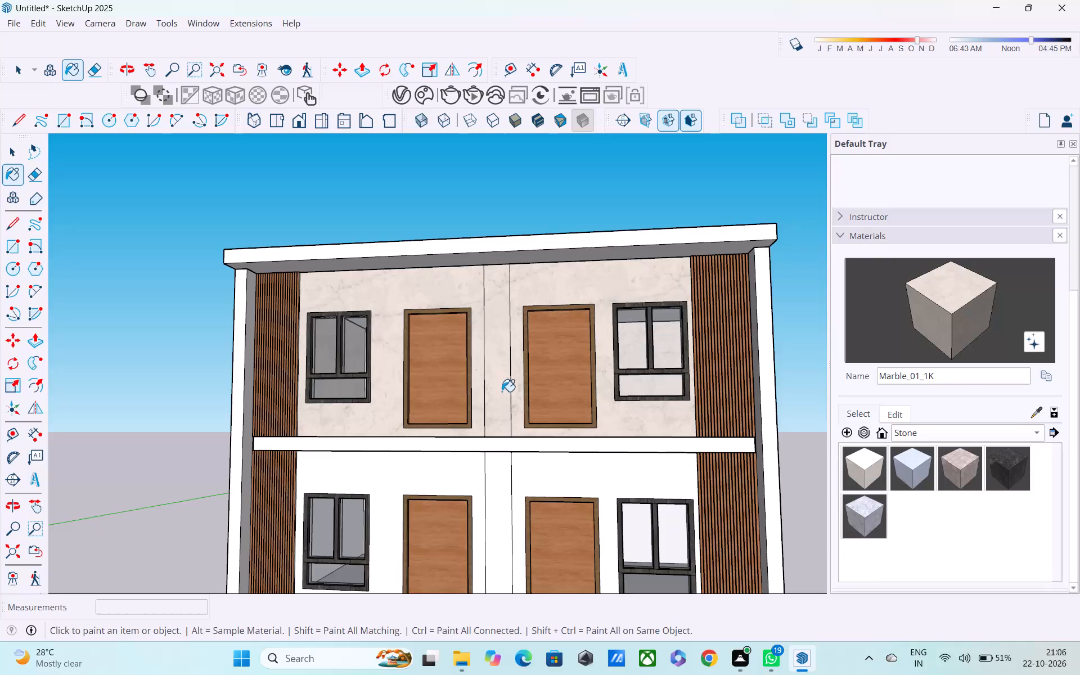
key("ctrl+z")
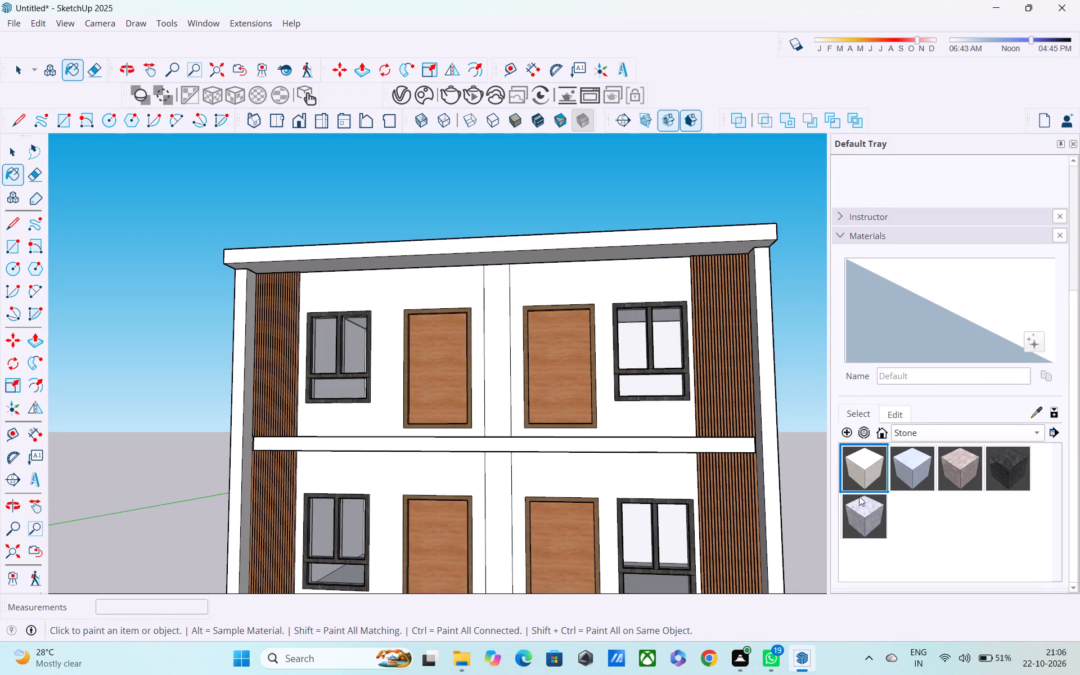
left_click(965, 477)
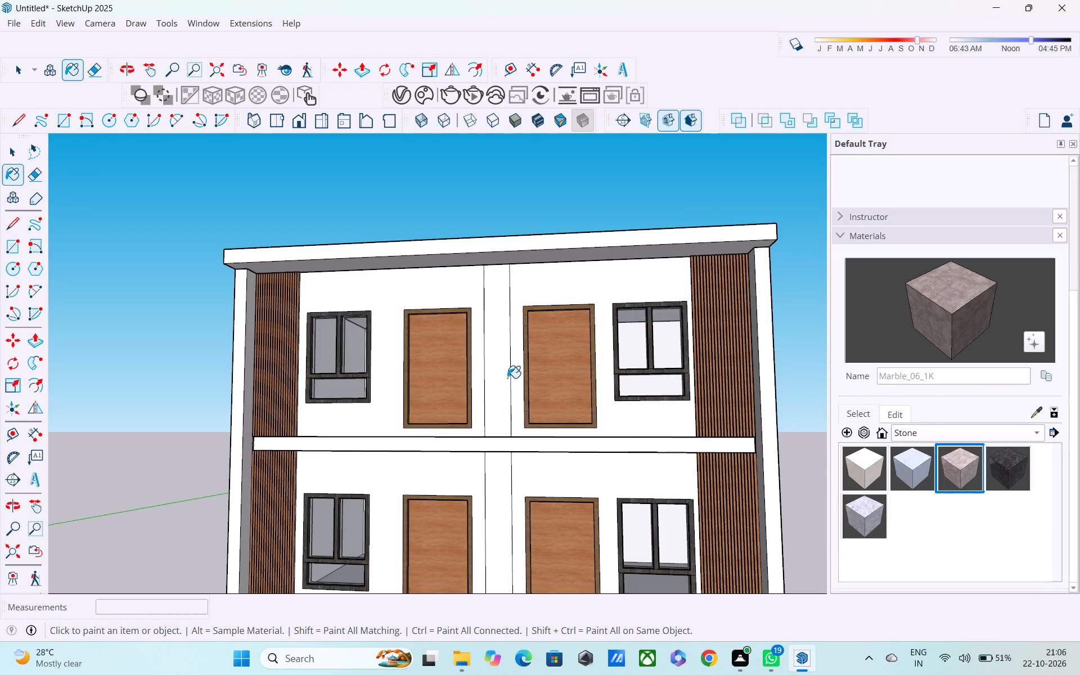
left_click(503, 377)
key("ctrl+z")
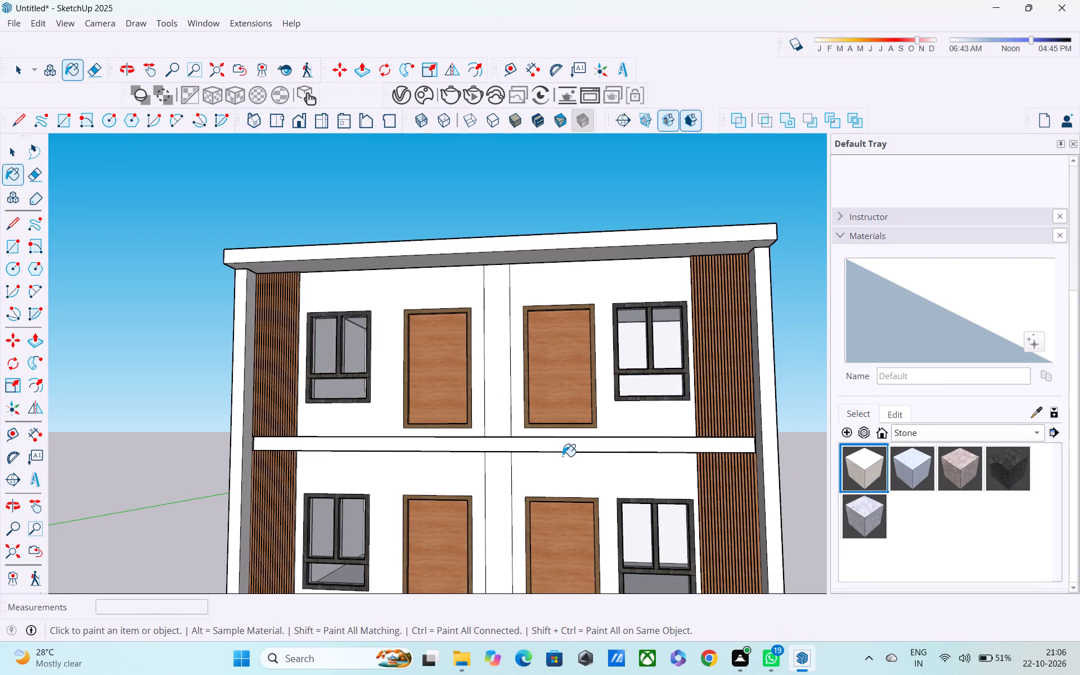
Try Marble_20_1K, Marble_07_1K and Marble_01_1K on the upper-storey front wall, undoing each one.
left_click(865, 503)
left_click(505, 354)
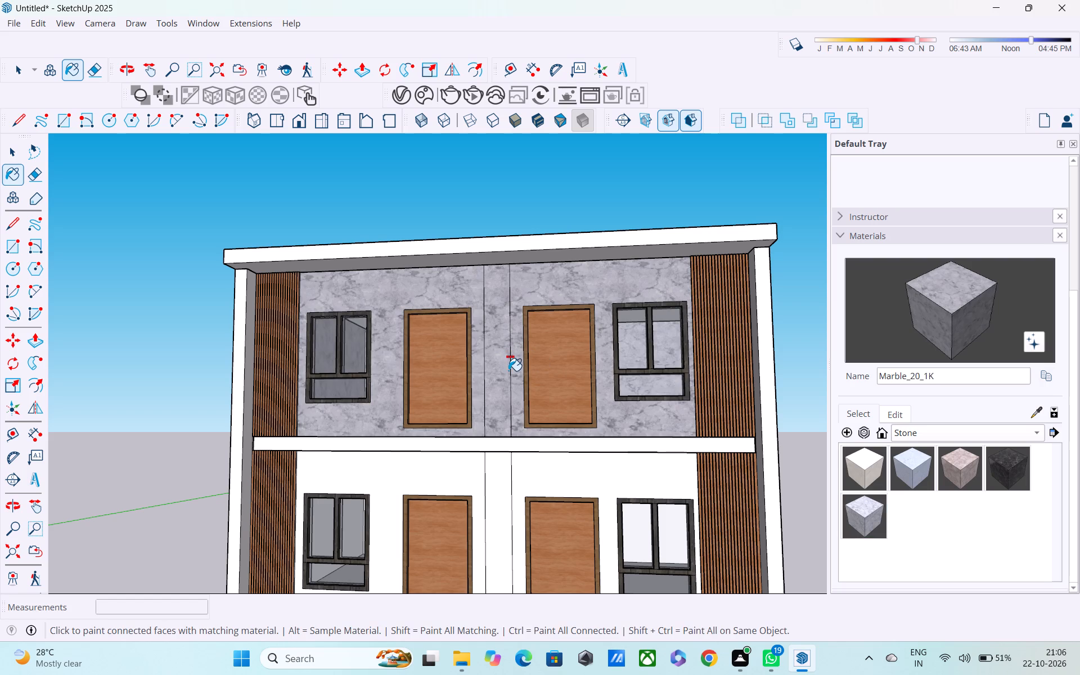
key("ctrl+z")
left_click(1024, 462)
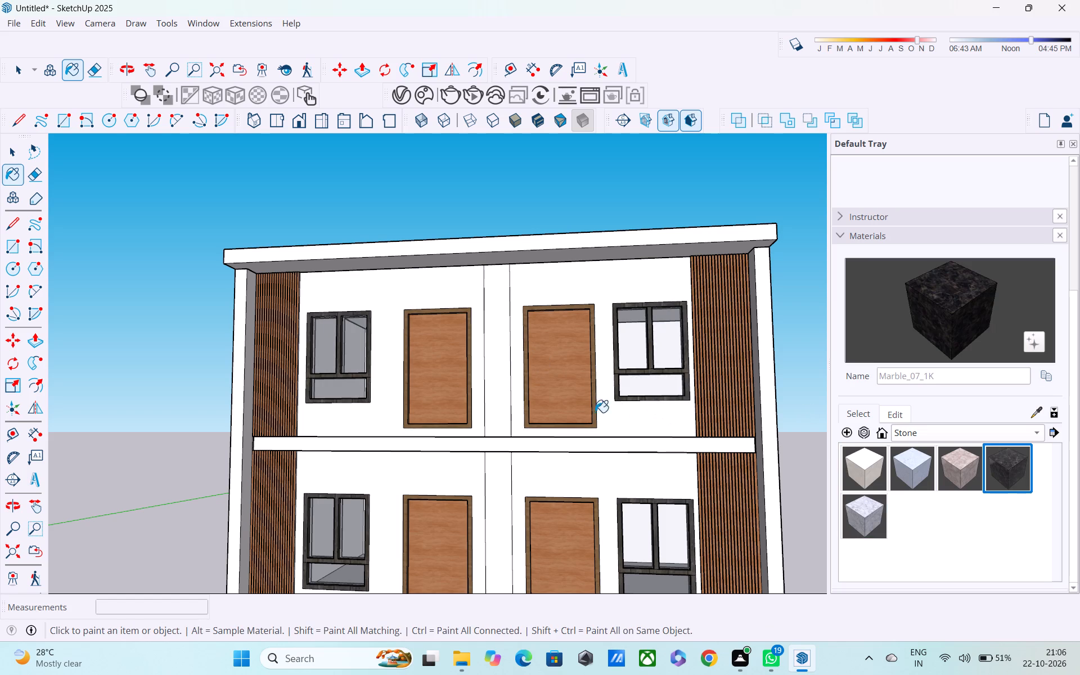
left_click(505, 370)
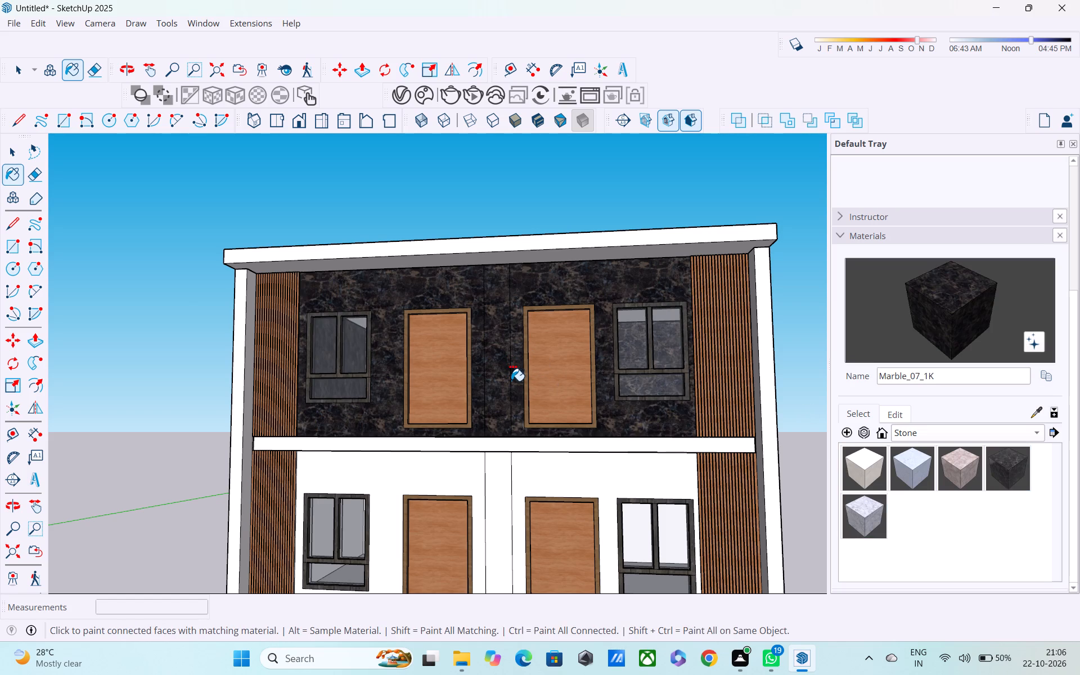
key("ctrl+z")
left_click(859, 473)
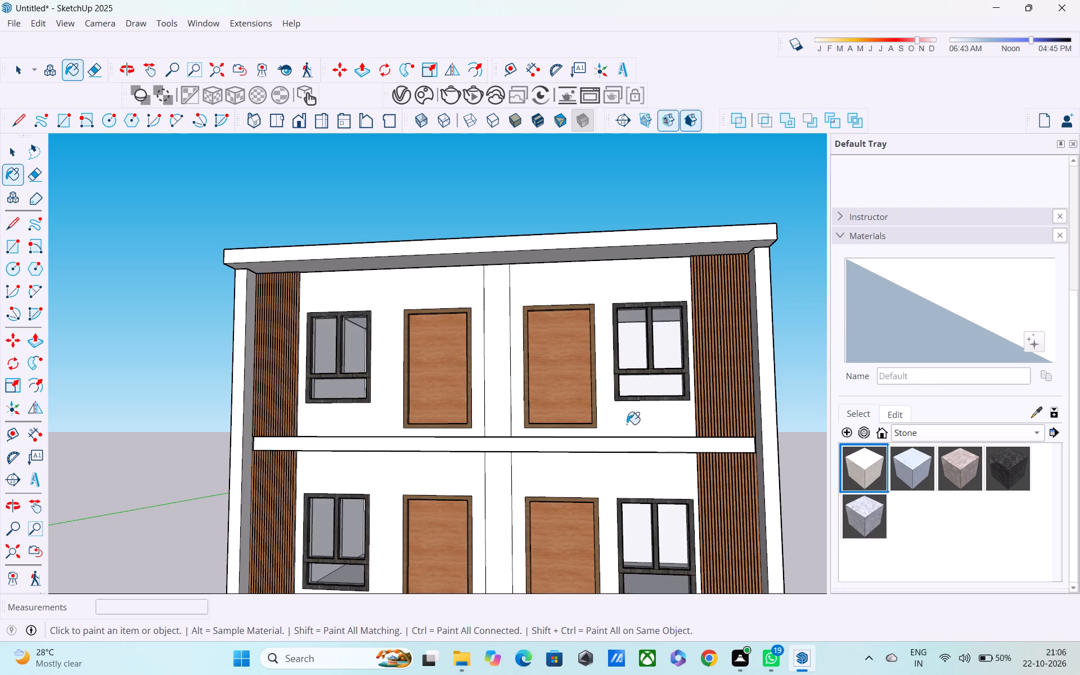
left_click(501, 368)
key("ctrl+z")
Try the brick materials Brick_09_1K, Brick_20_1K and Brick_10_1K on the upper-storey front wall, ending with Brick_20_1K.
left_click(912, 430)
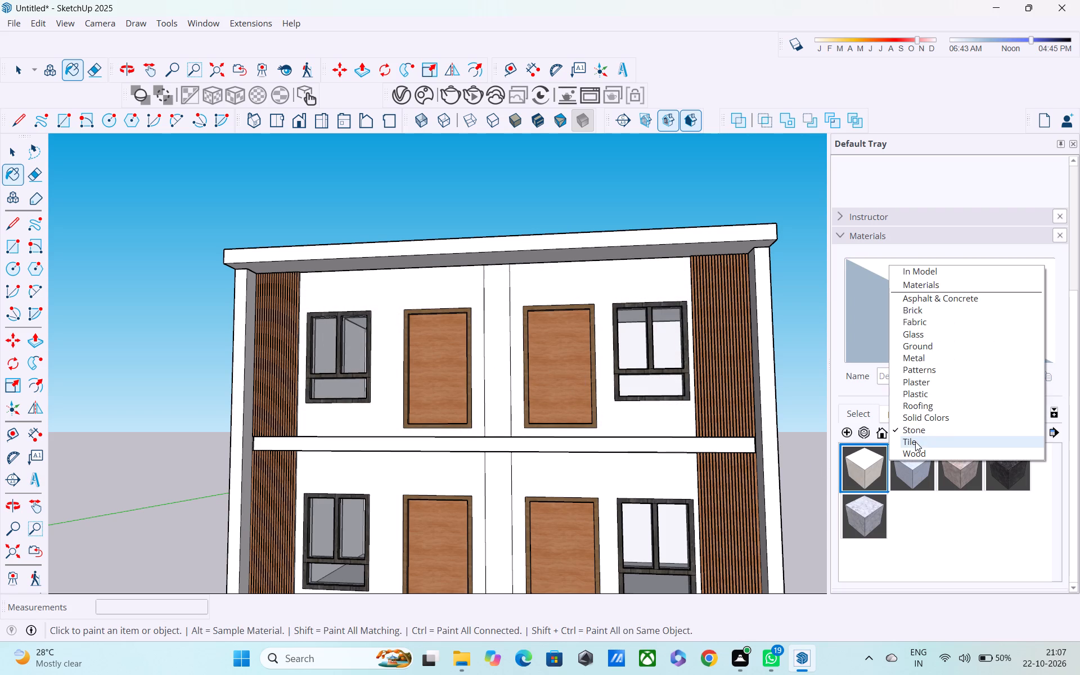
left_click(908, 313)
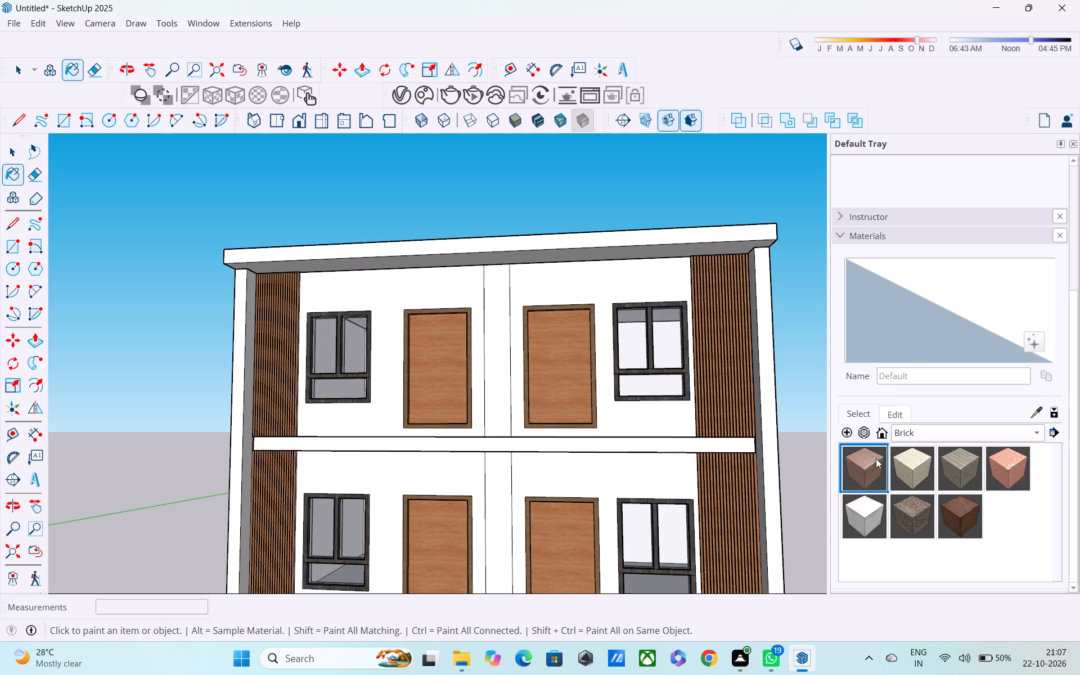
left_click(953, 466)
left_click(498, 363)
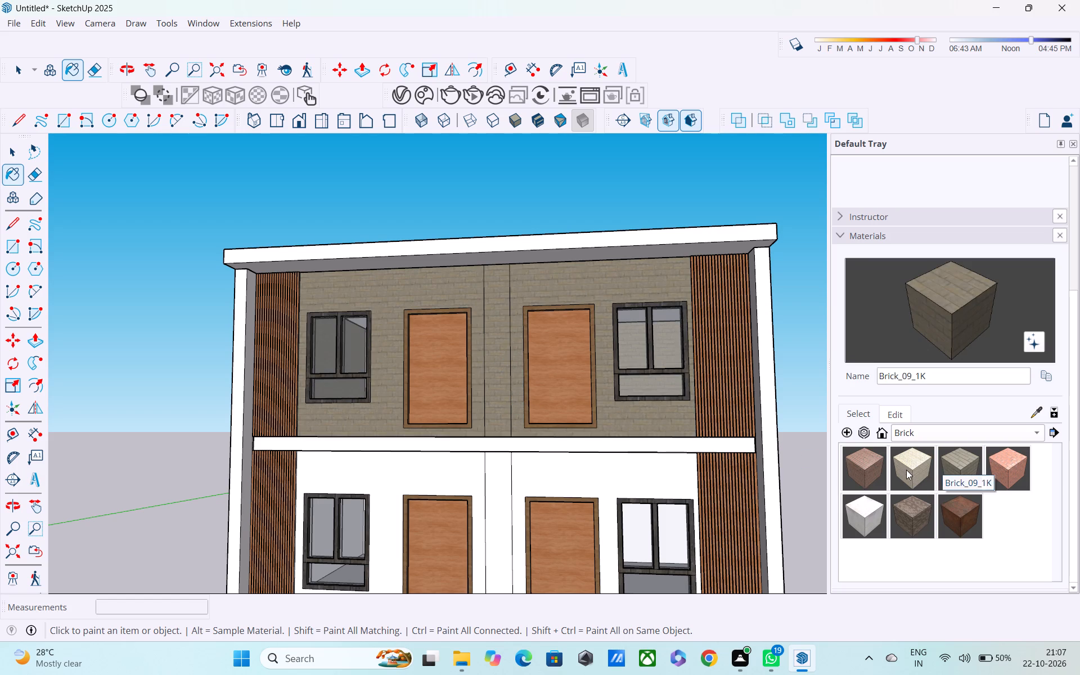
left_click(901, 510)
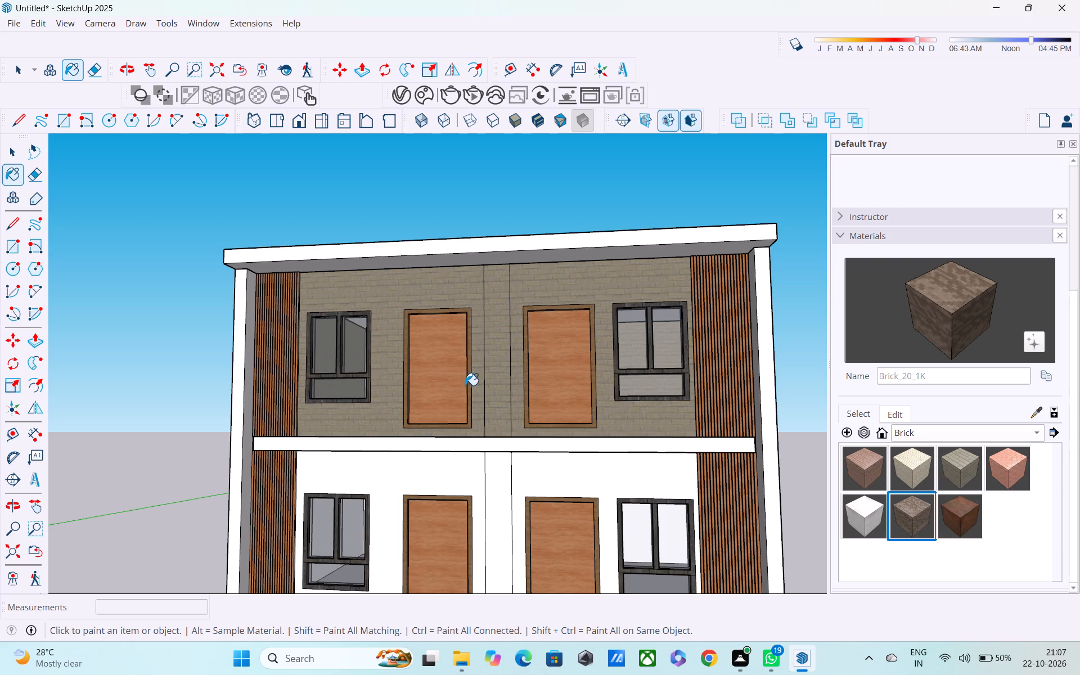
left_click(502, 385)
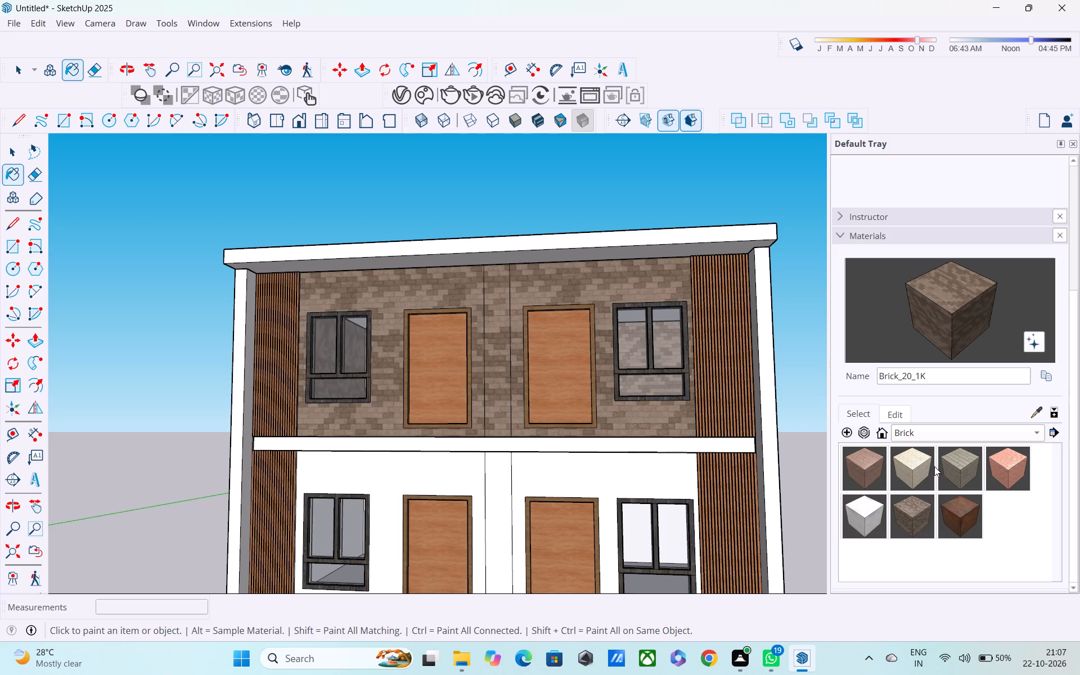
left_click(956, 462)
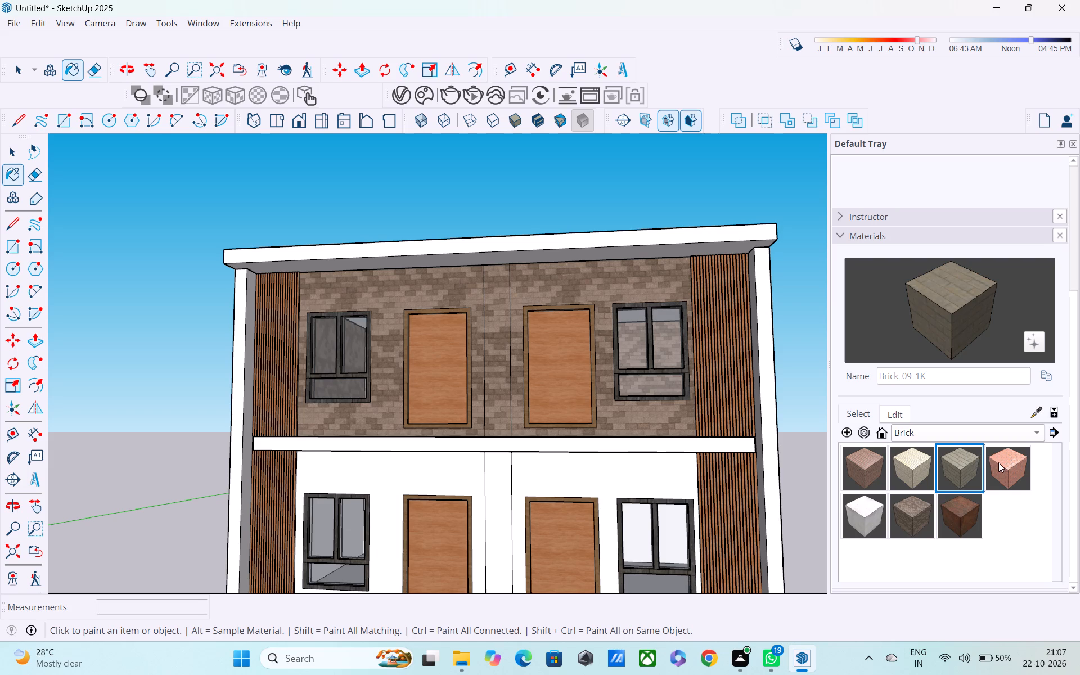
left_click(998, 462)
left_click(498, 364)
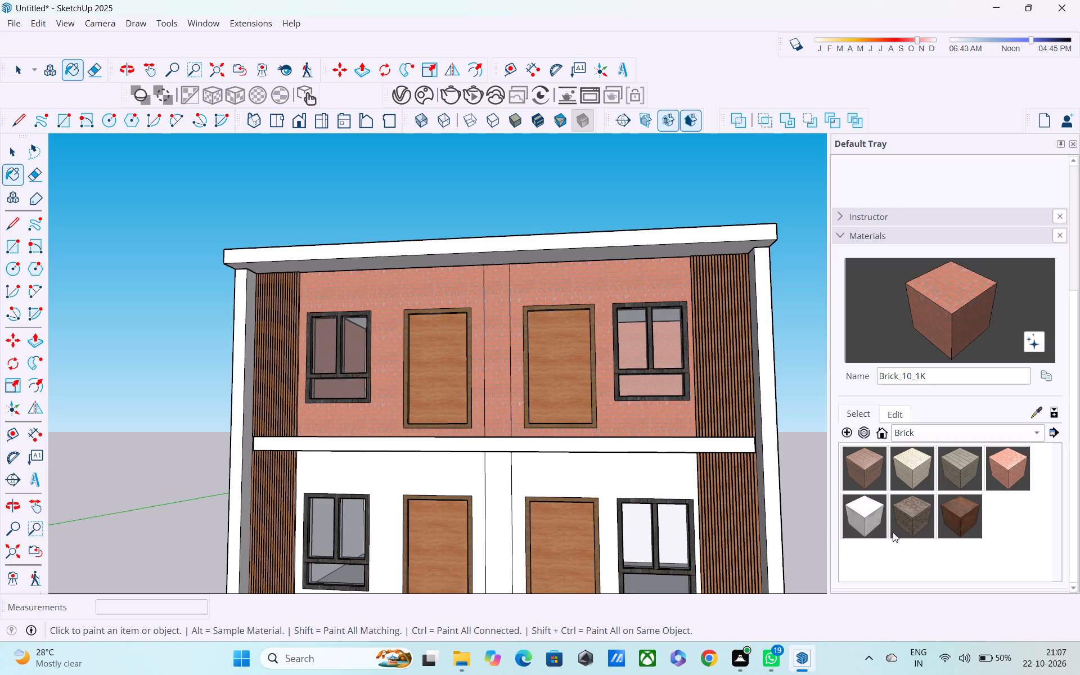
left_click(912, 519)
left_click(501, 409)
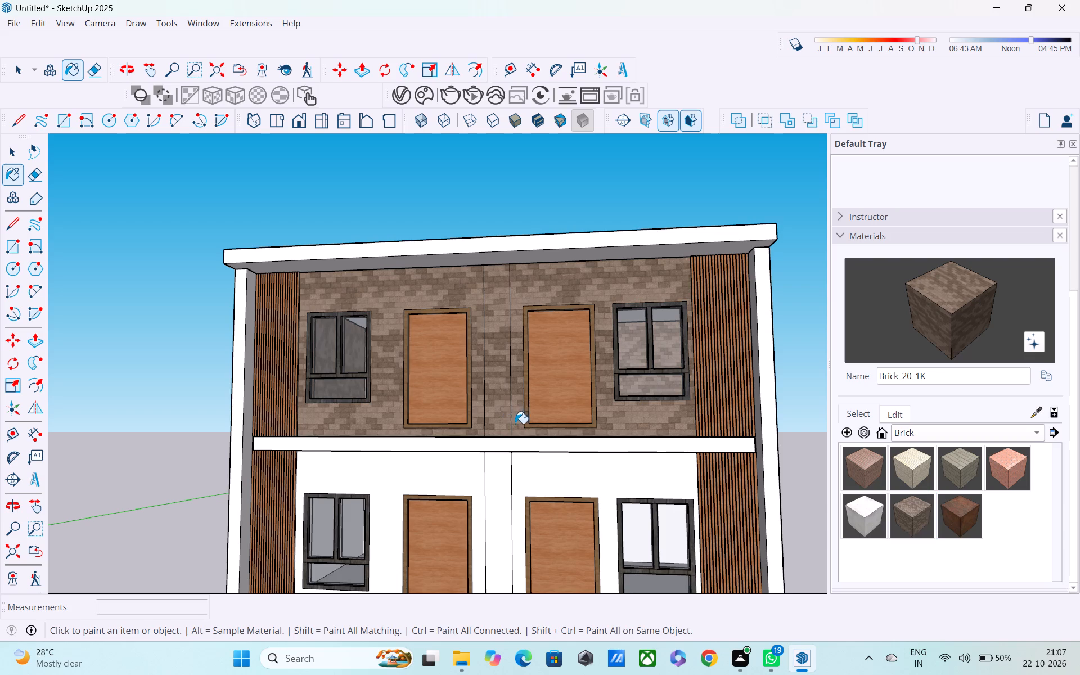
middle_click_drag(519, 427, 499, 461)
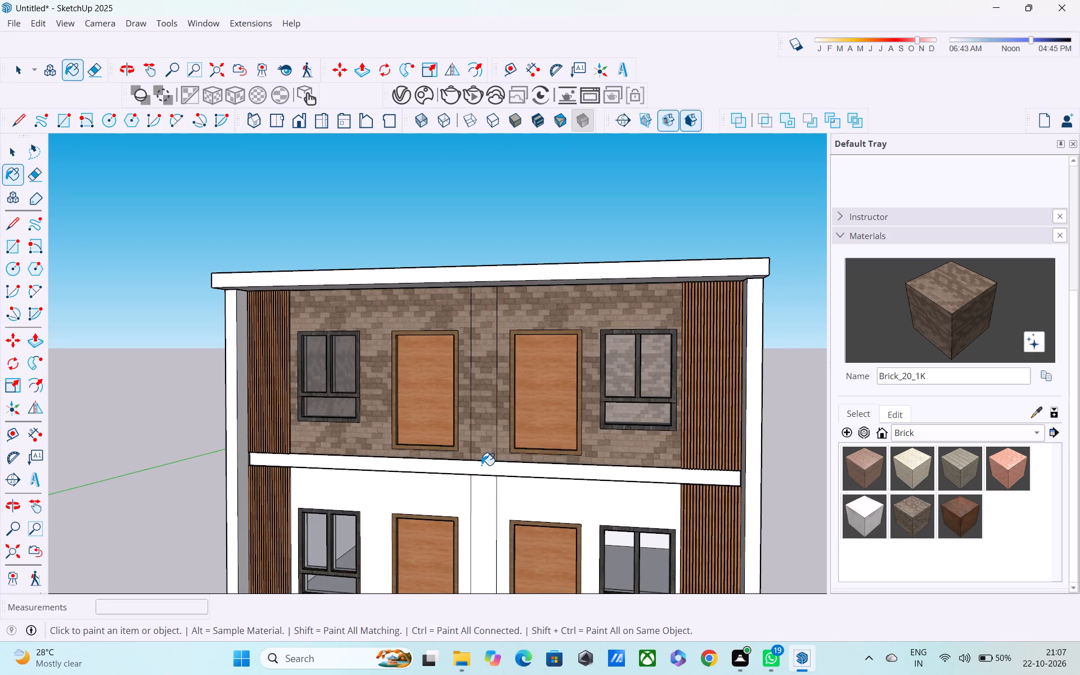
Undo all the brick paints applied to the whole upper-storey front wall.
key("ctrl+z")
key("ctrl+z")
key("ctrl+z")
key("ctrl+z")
Open the upper-storey wall group for editing and paint only the central strip between its doors with Brick_20_1K.
key("space")
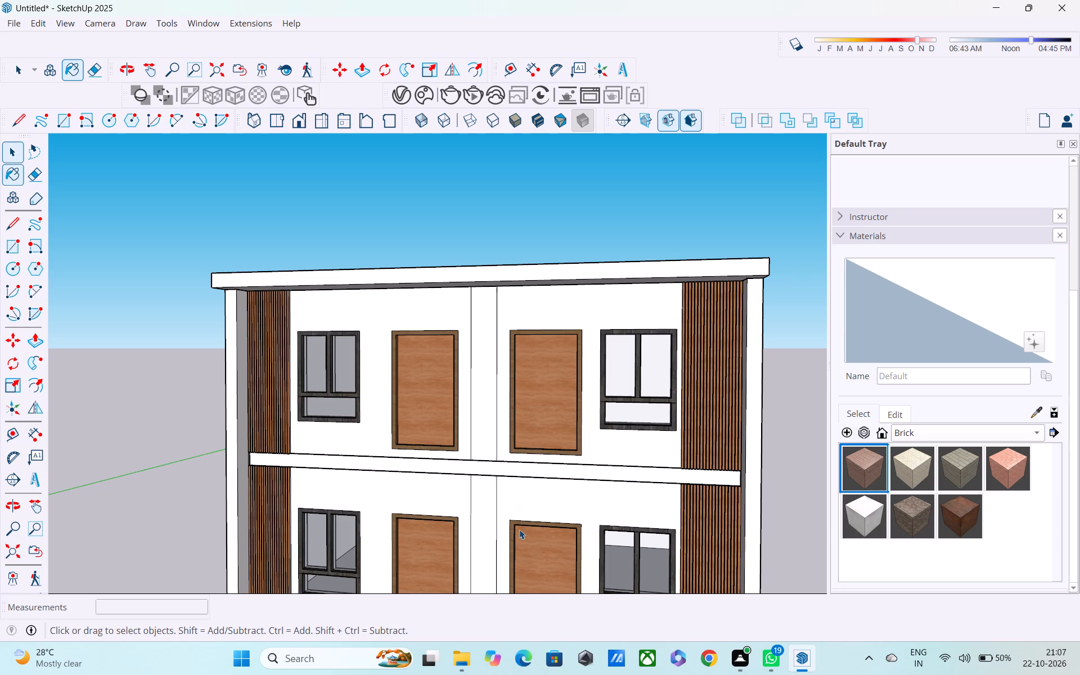
double_click(478, 423)
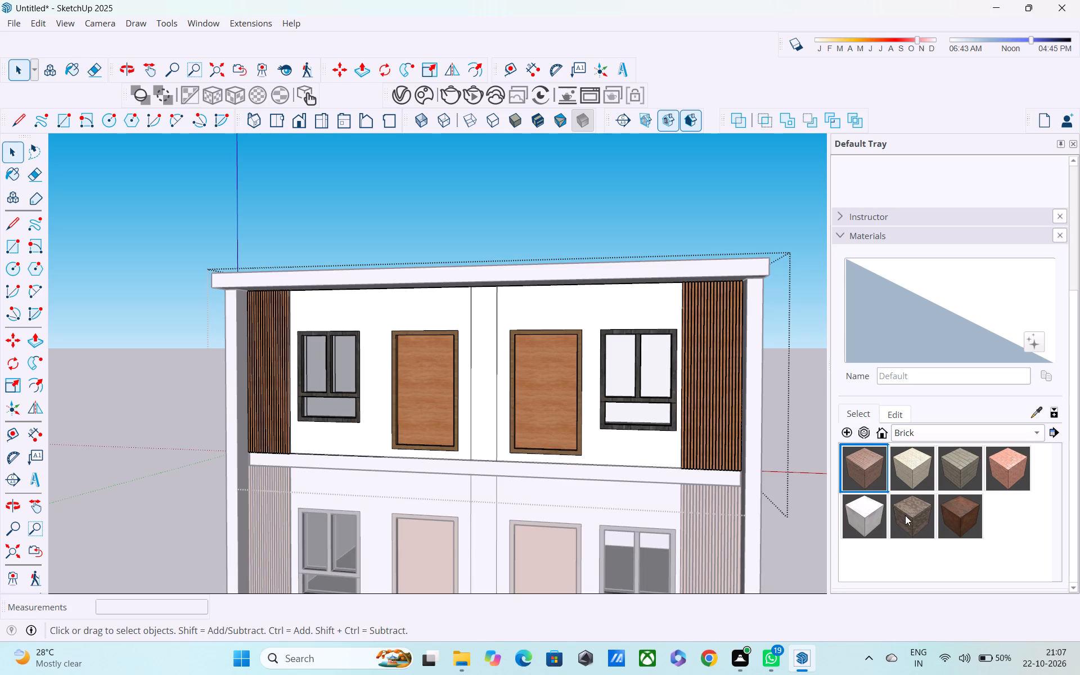
left_click(906, 515)
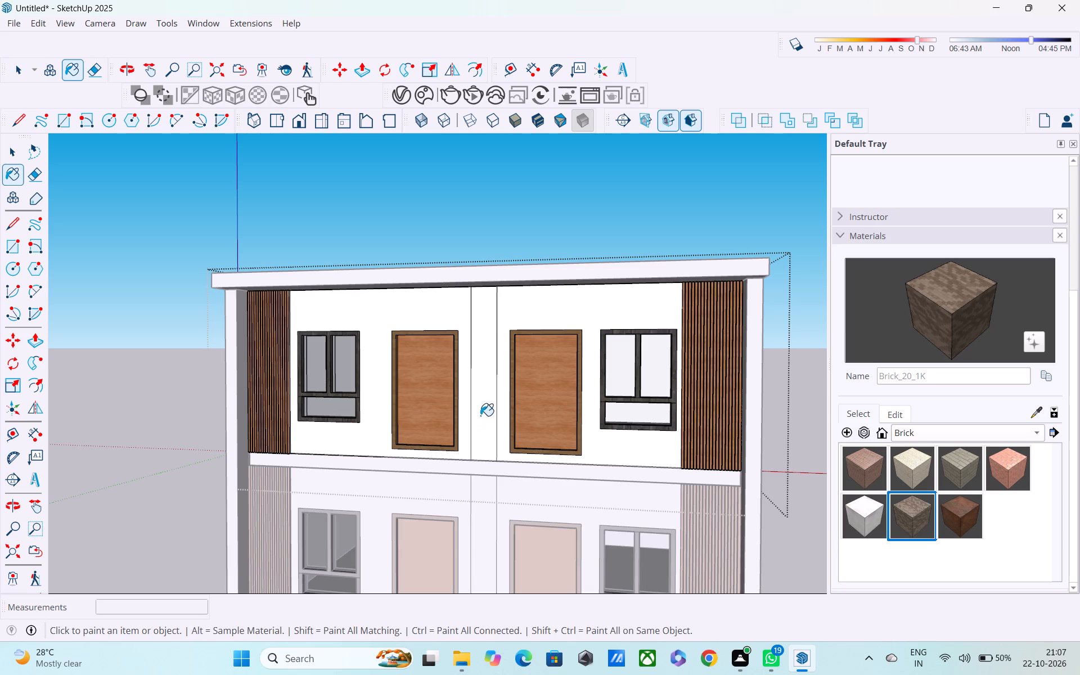
left_click(481, 415)
left_click(482, 526)
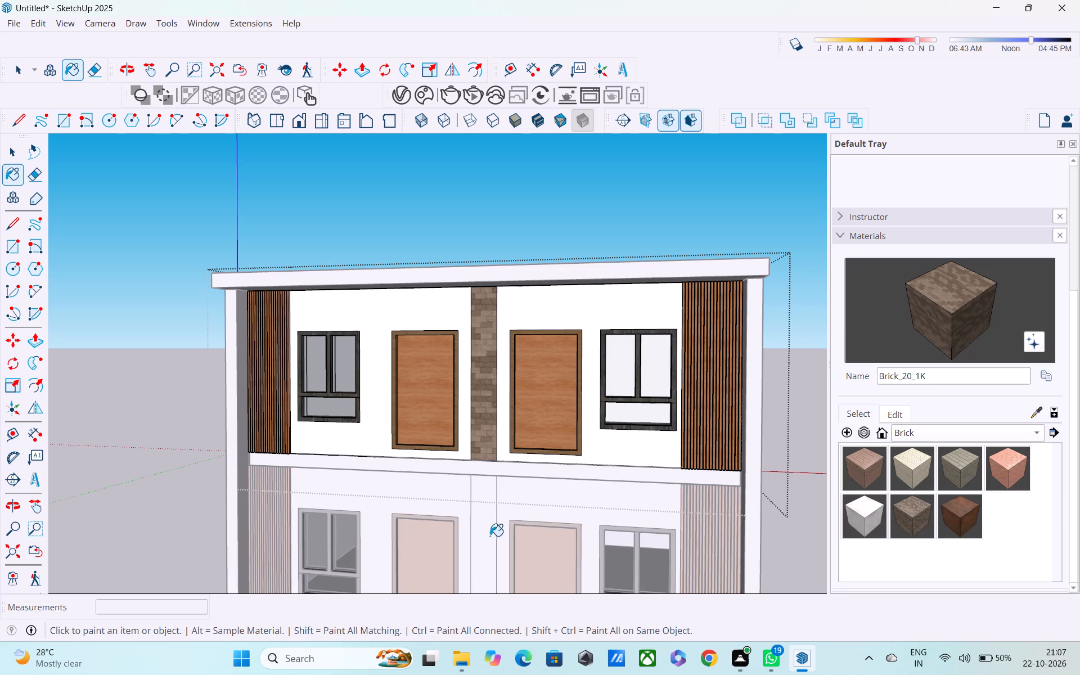
middle_click_drag(491, 534, 506, 466, "shift")
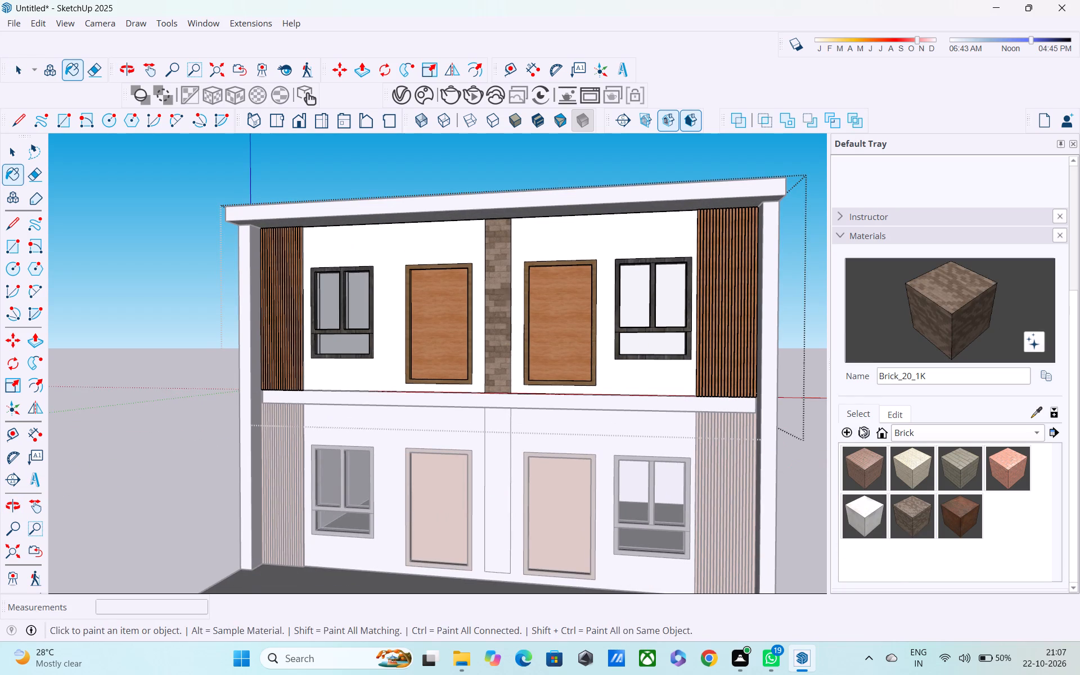
Retint the Brick_20_1K material on the colour wheel, trying several hues and settling on a greyish beige.
left_click(893, 414)
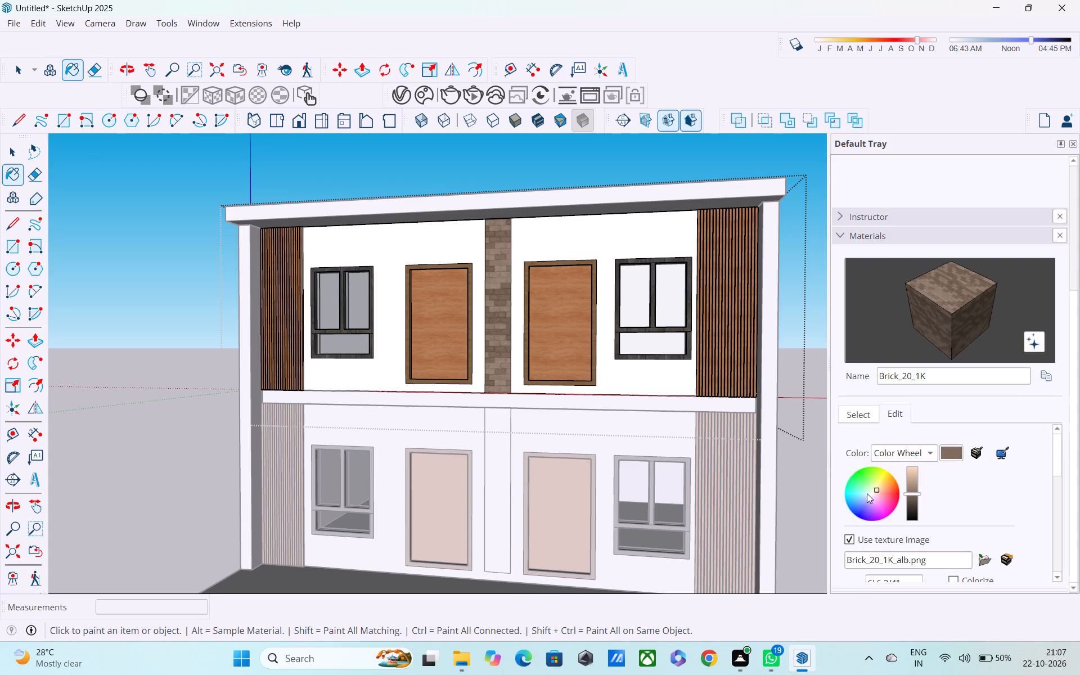
left_click_drag(877, 488, 876, 494)
left_click_drag(876, 494, 873, 497)
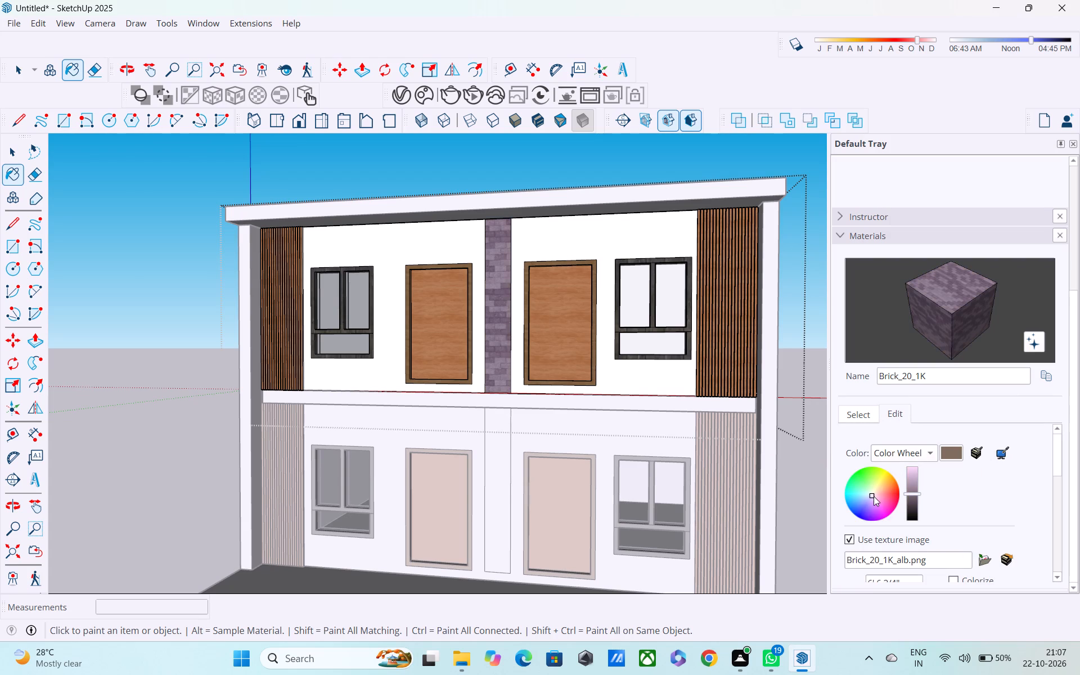
left_click_drag(871, 498, 874, 496)
left_click_drag(874, 496, 874, 490)
left_click_drag(874, 490, 880, 483)
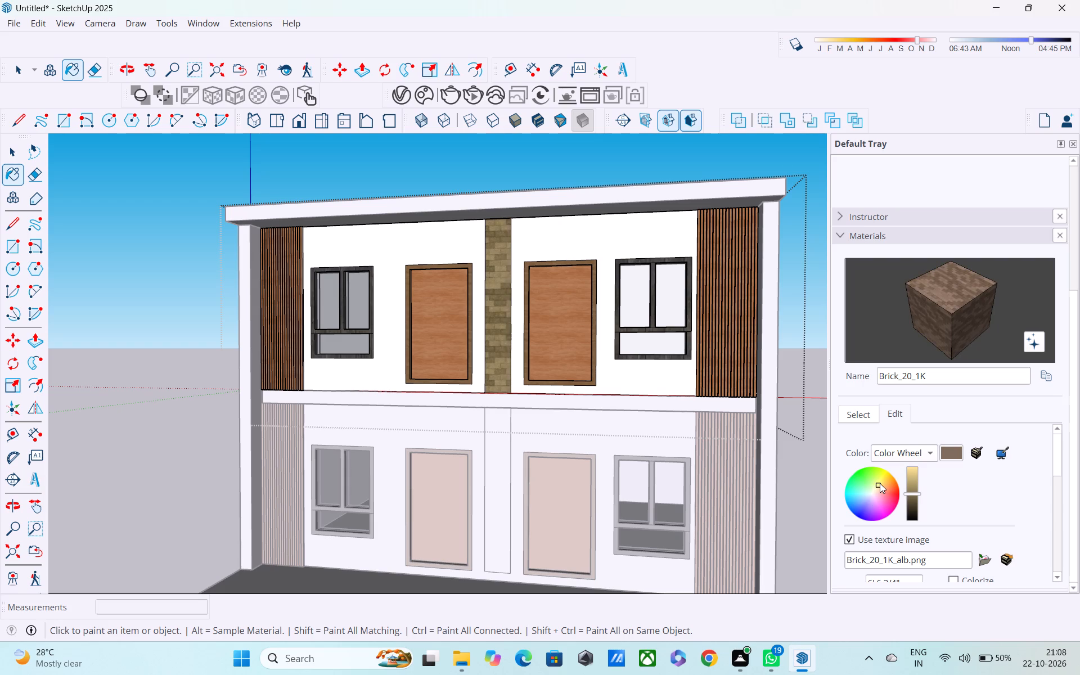
left_click_drag(880, 483, 879, 487)
left_click_drag(879, 487, 877, 488)
left_click_drag(877, 488, 880, 483)
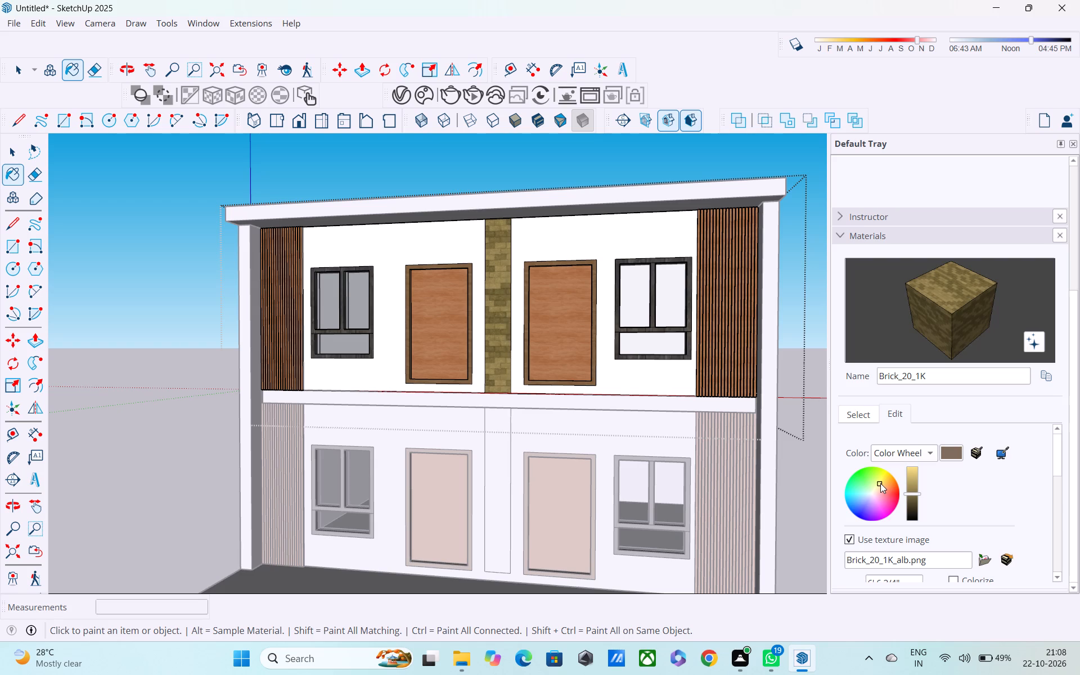
left_click_drag(880, 483, 875, 489)
Open the ground-floor wall group for editing and paint the central strip between its doors with Brick_20_1K.
scroll(673, 469, "down", 1)
middle_click_drag(672, 469, 684, 451)
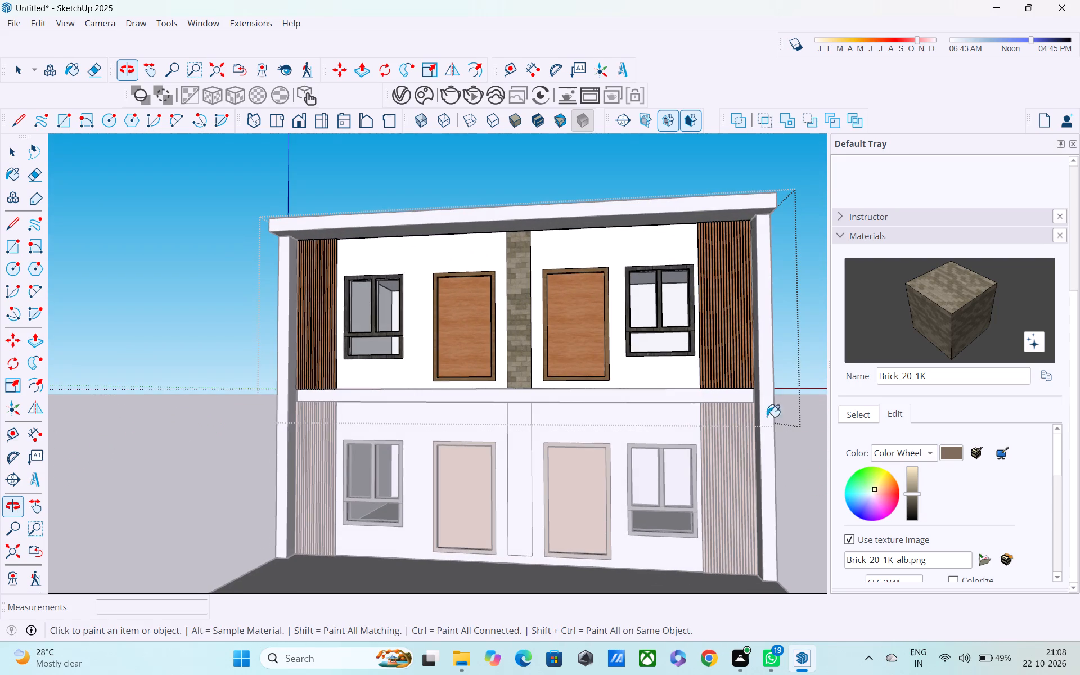
left_click(954, 312)
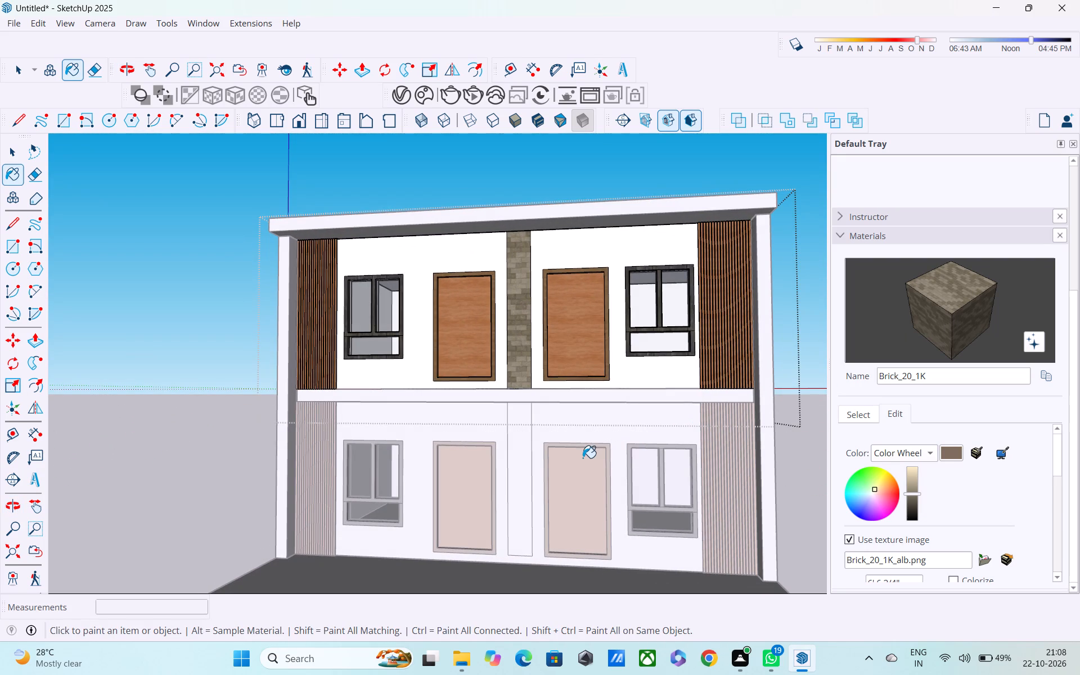
key("space")
double_click(579, 442)
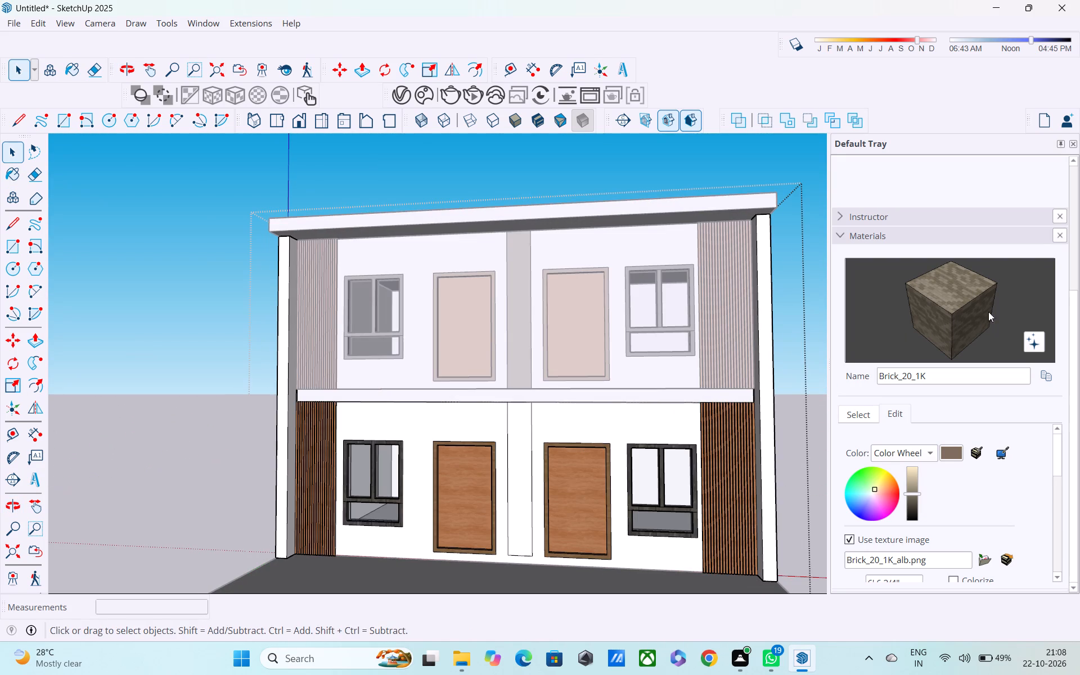
left_click(982, 305)
left_click(521, 436)
Paint the front and inner faces of both full-height end pillars with Brick_20_1K.
middle_click_drag(574, 511, 586, 533)
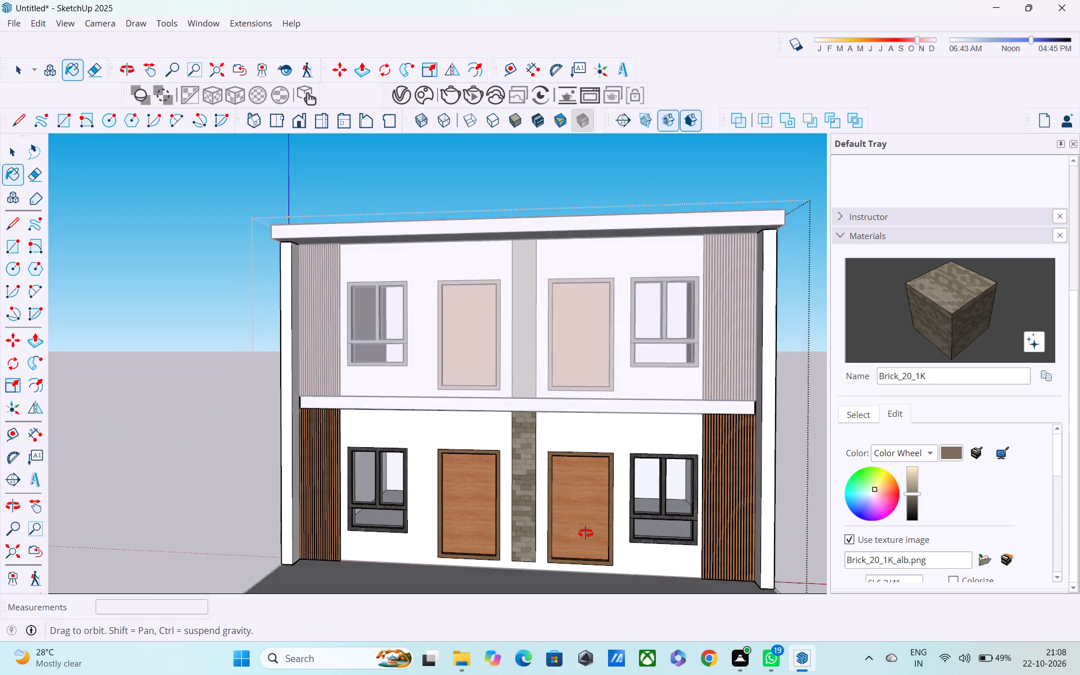
middle_click_drag(586, 533, 580, 543)
key("Escape")
left_click(221, 350)
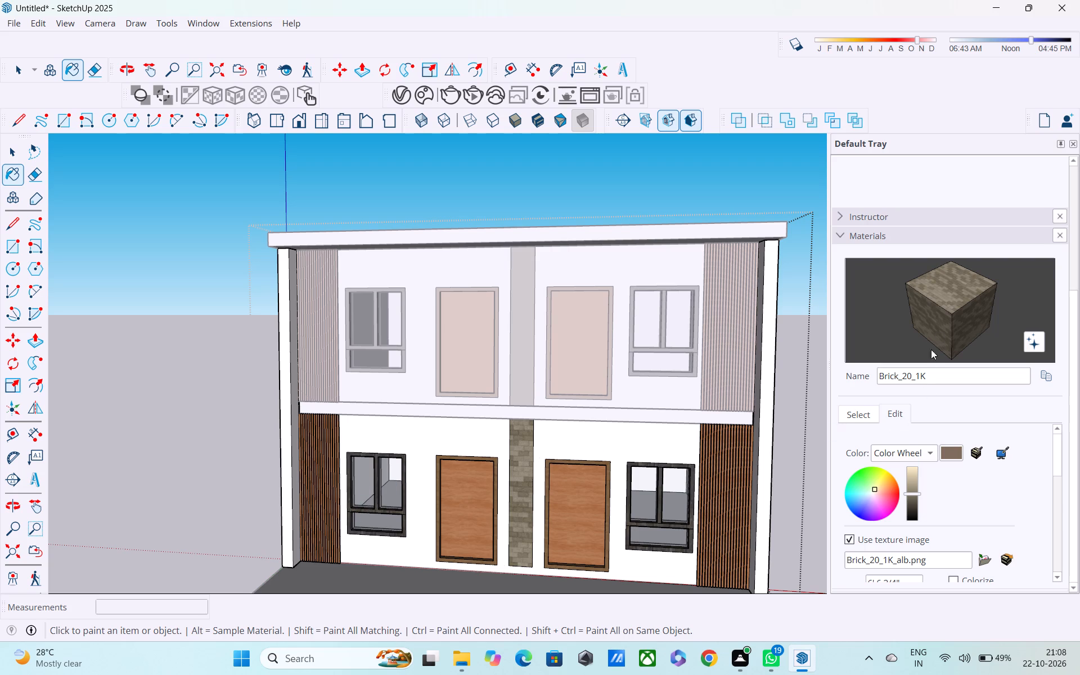
left_click(941, 325)
left_click(281, 382)
left_click(294, 392)
left_click(766, 386)
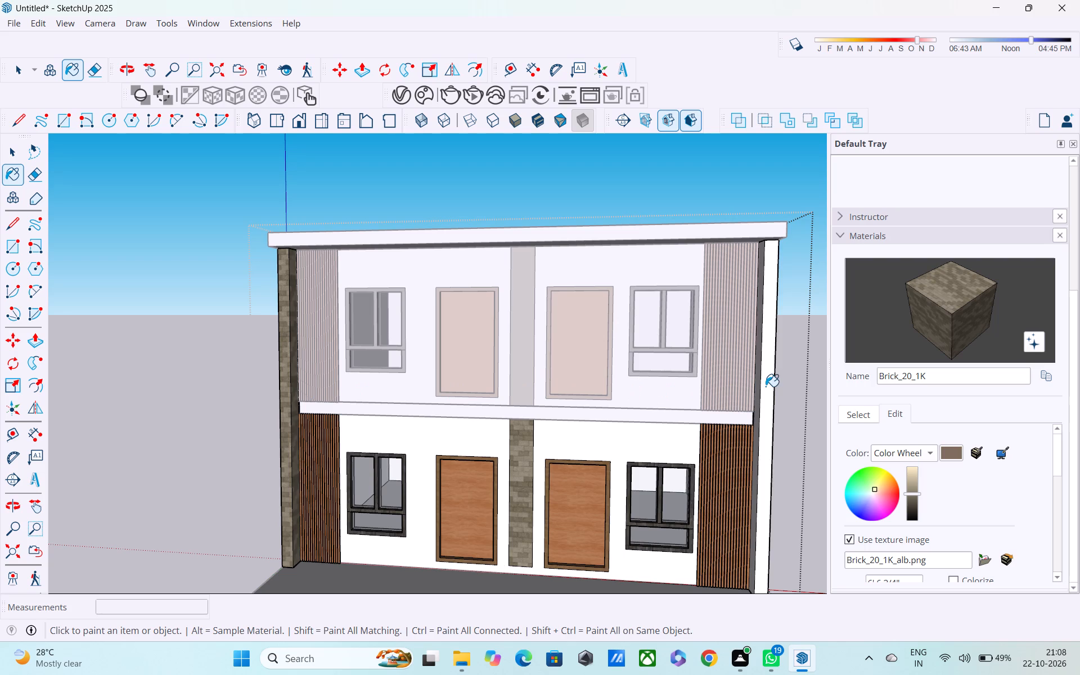
middle_click_drag(793, 427, 881, 444)
left_click(763, 382)
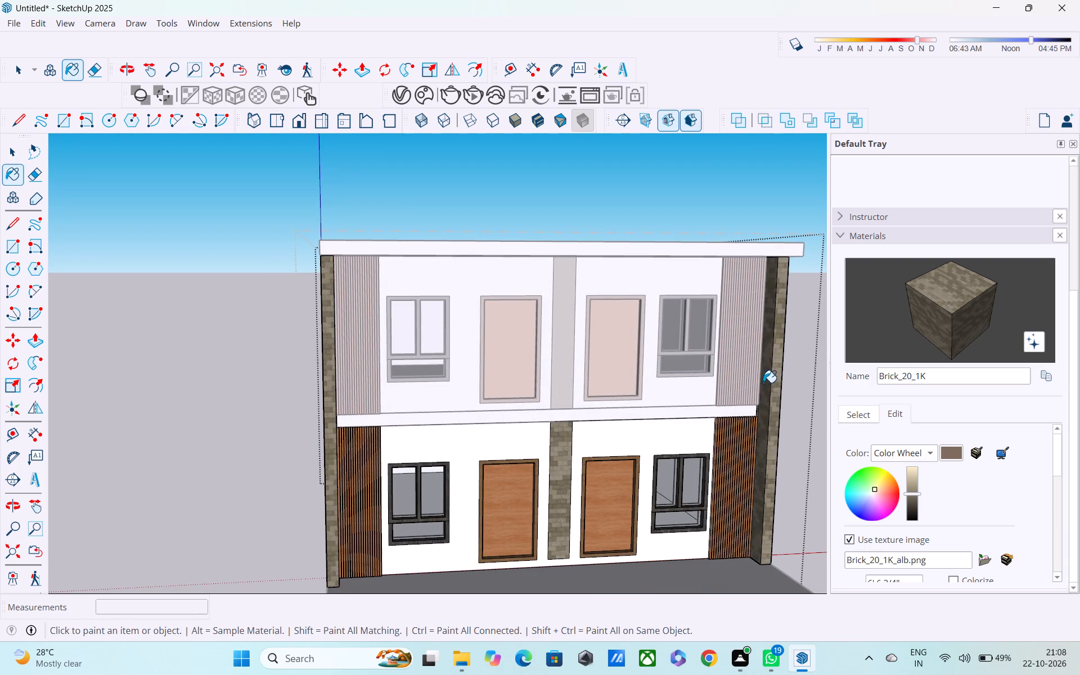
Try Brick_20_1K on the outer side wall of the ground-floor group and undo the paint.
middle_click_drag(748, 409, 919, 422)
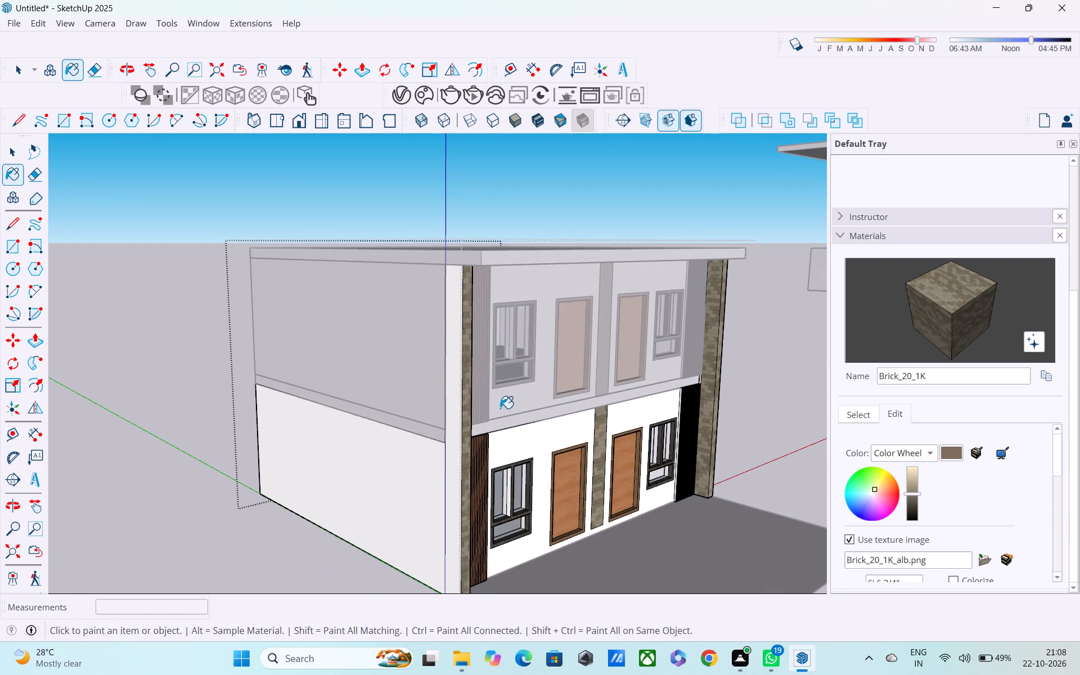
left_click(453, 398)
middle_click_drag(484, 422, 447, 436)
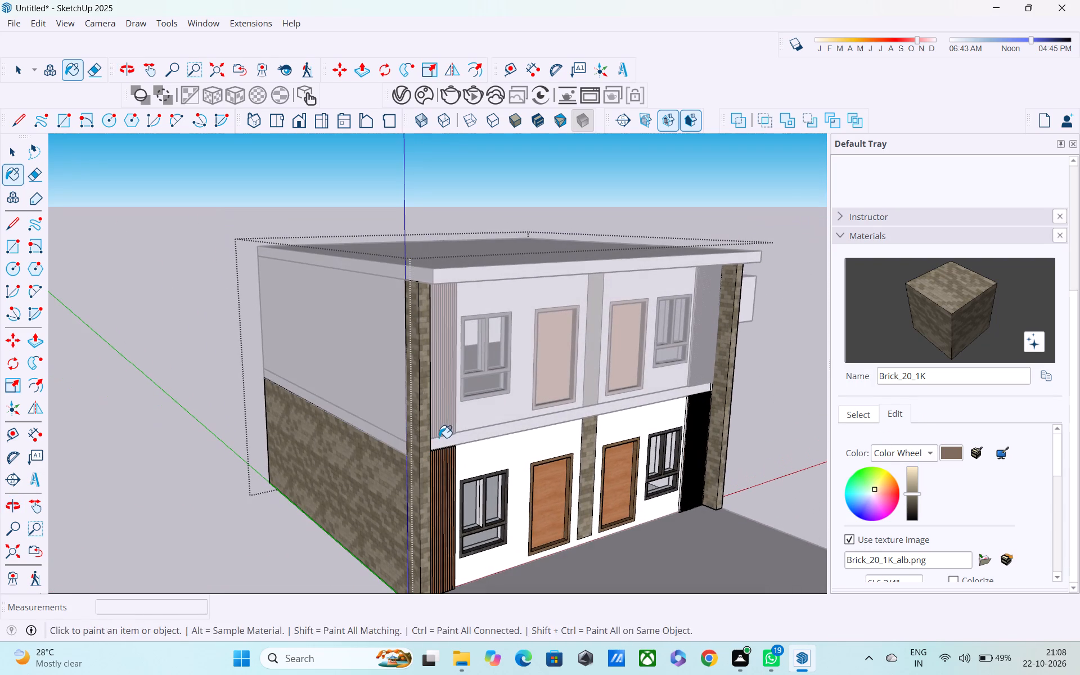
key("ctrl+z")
Finish editing the ground-floor wall group and return to the whole model.
middle_click_drag(467, 458, 210, 457)
scroll(727, 456, "down", 1)
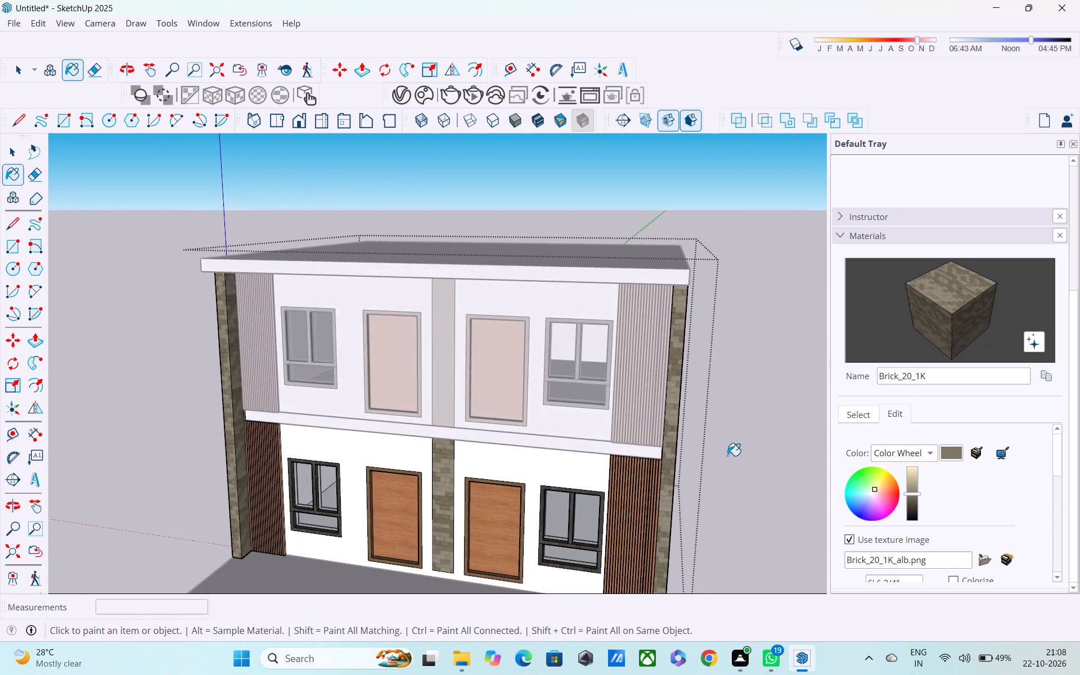
middle_click_drag(704, 455, 565, 453)
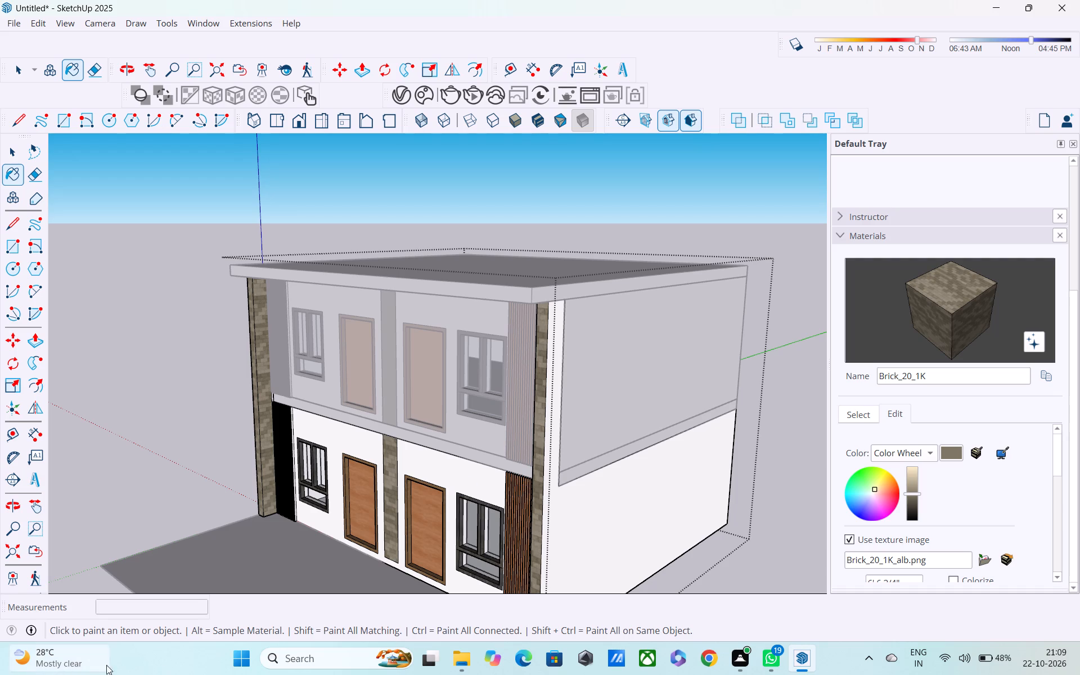
key("Escape")
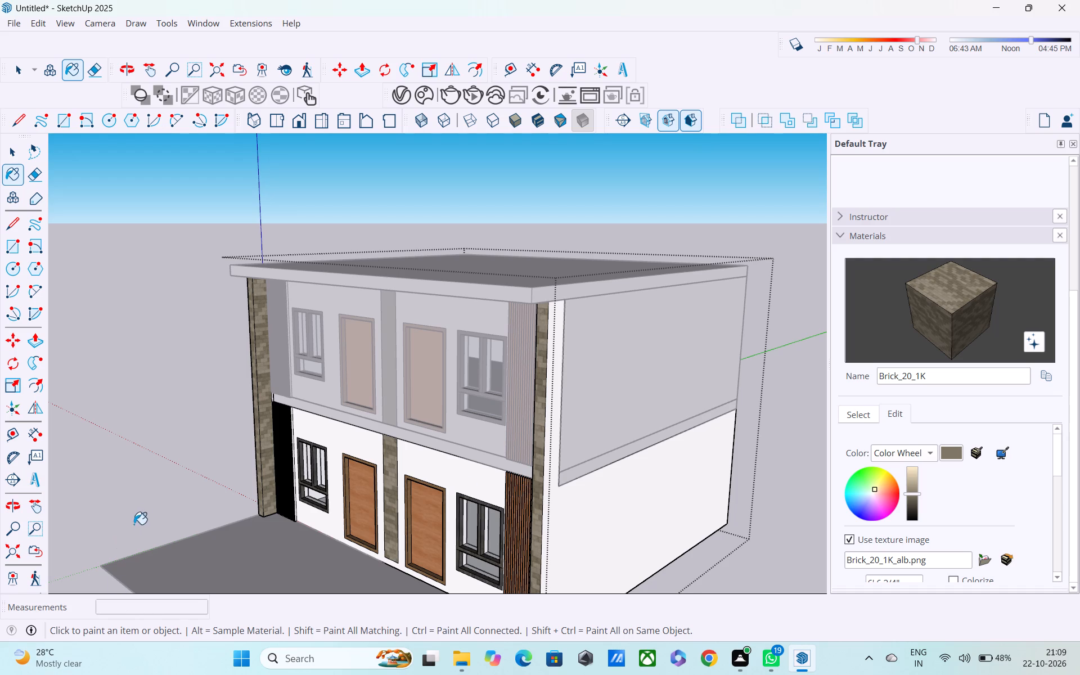
key("c")
key("space")
left_click(138, 513)
key("space")
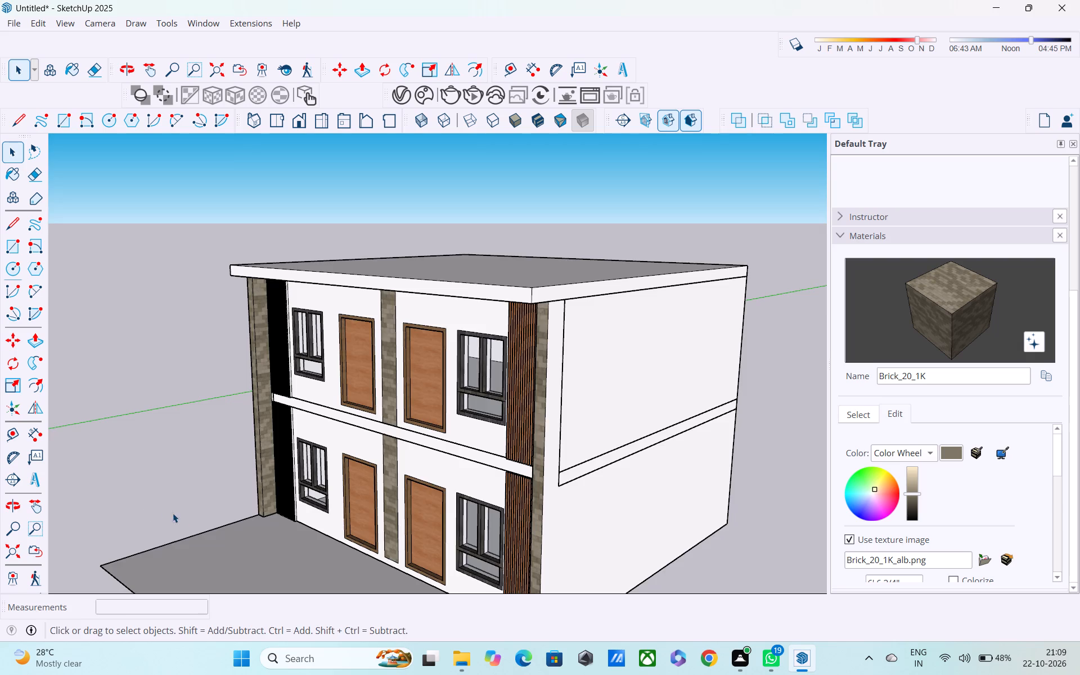
Examine the brick-clad pillars and central strip from the front, above and the side of the building.
middle_click_drag(187, 513, 303, 479)
scroll(297, 476, "up", 2)
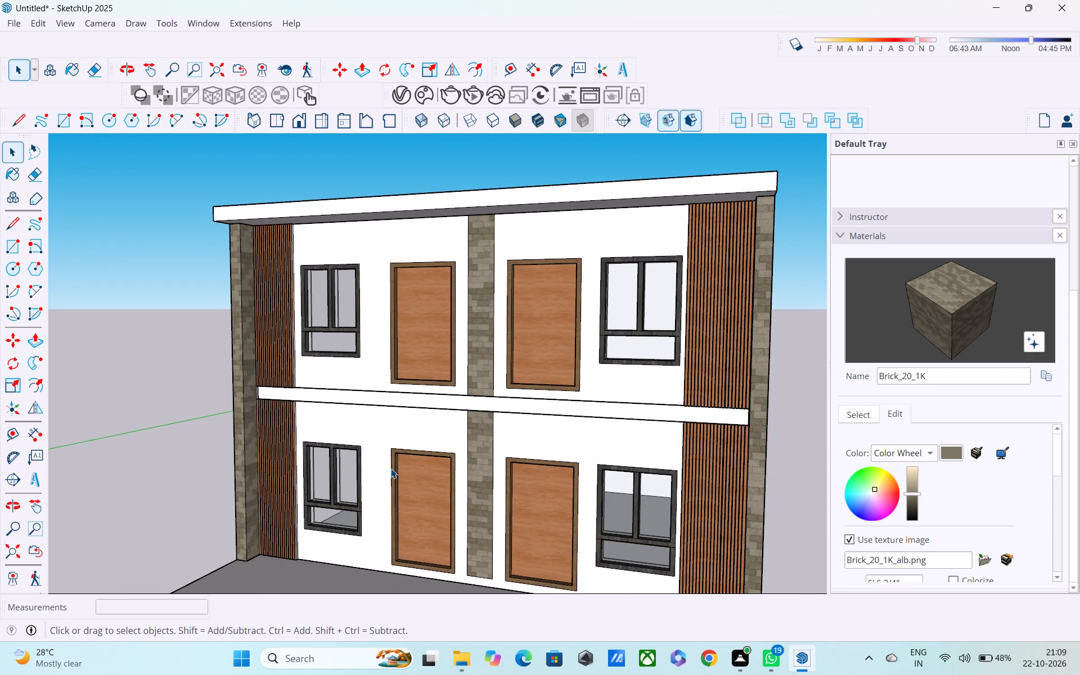
scroll(391, 469, "down", 3)
middle_click_drag(413, 462, 355, 529)
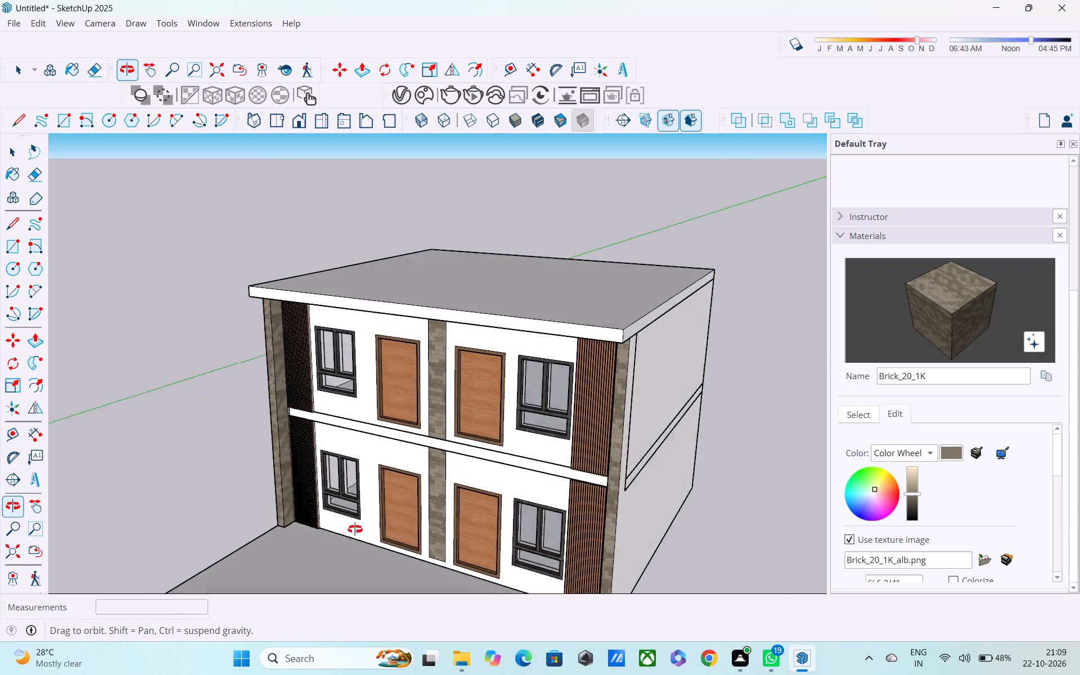
middle_click_drag(355, 529, 208, 494)
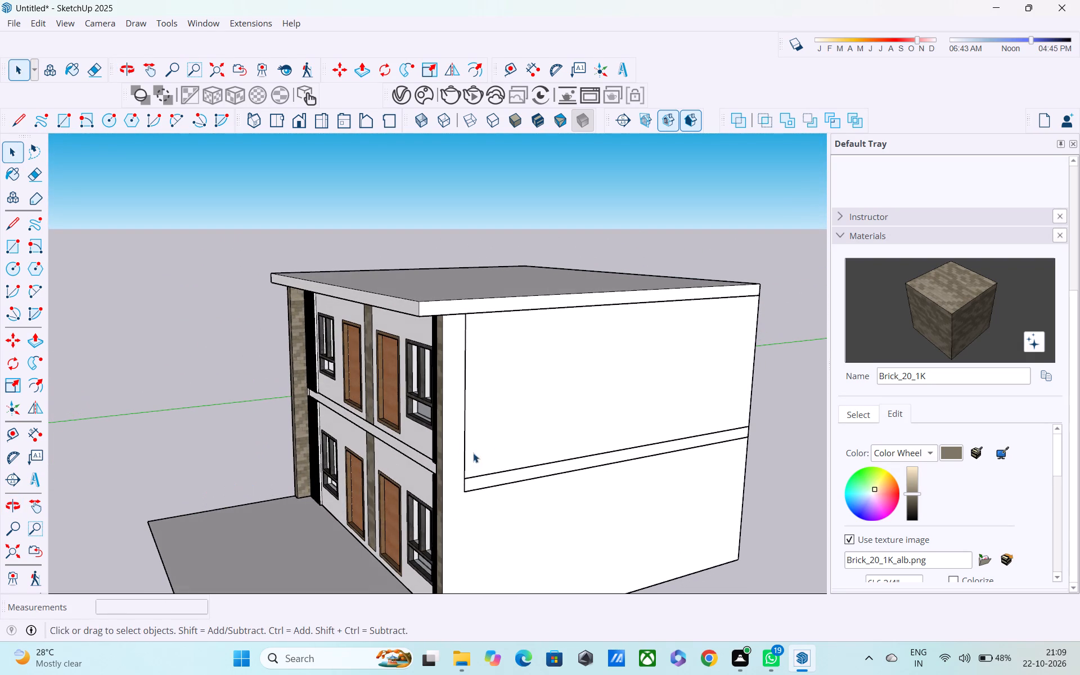
middle_click_drag(461, 448, 747, 426)
scroll(661, 433, "down", 1)
scroll(634, 433, "up", 2)
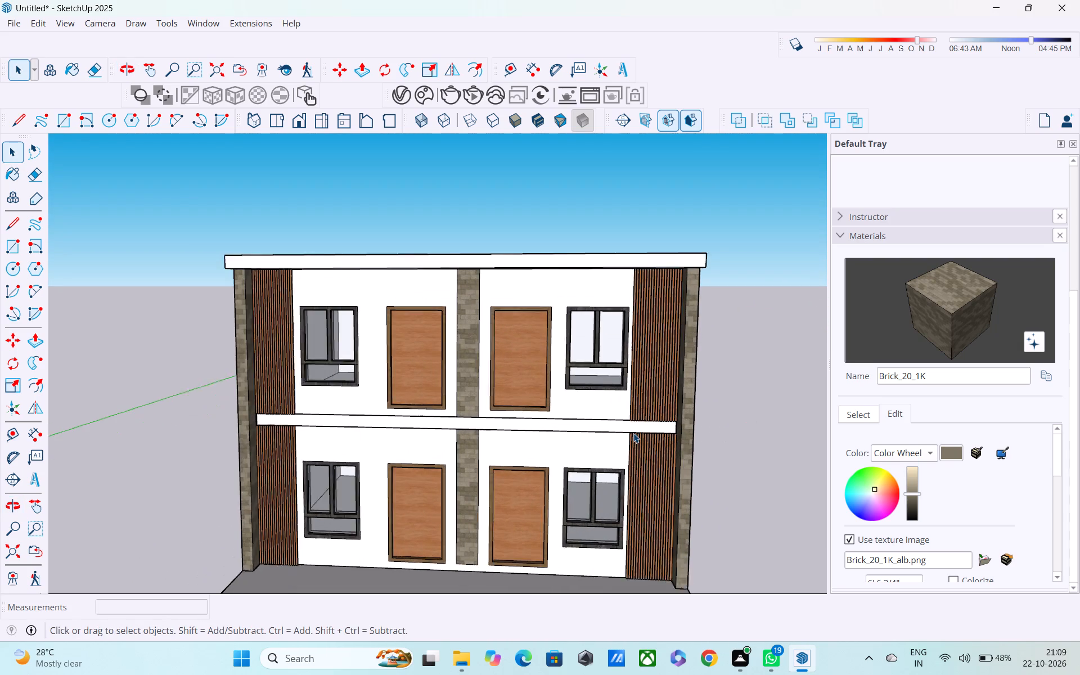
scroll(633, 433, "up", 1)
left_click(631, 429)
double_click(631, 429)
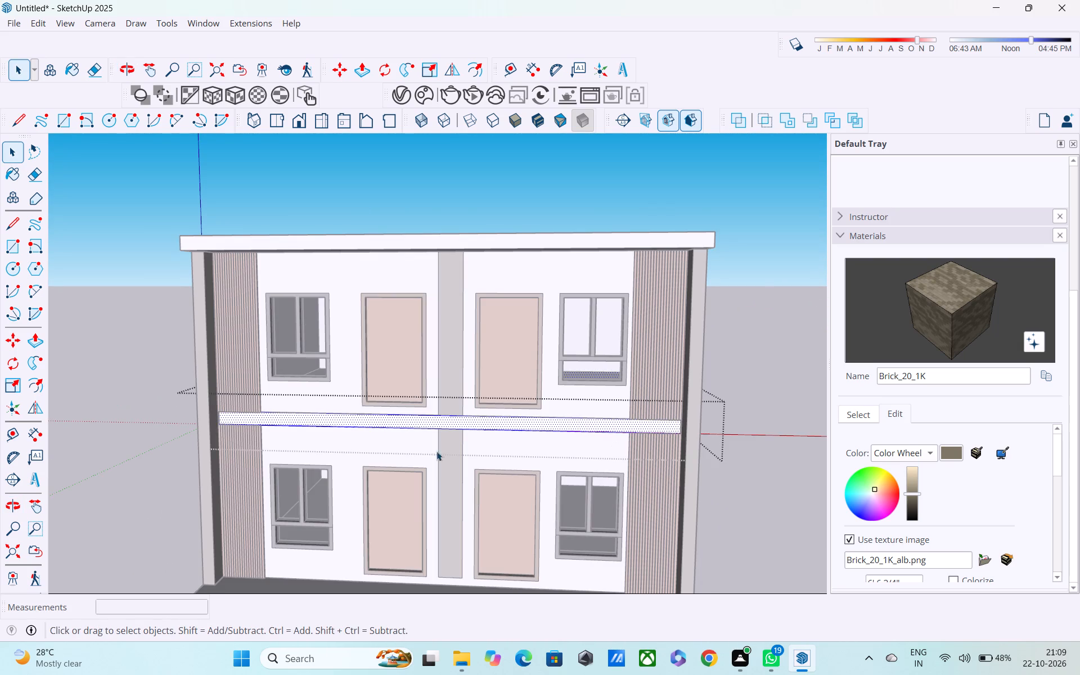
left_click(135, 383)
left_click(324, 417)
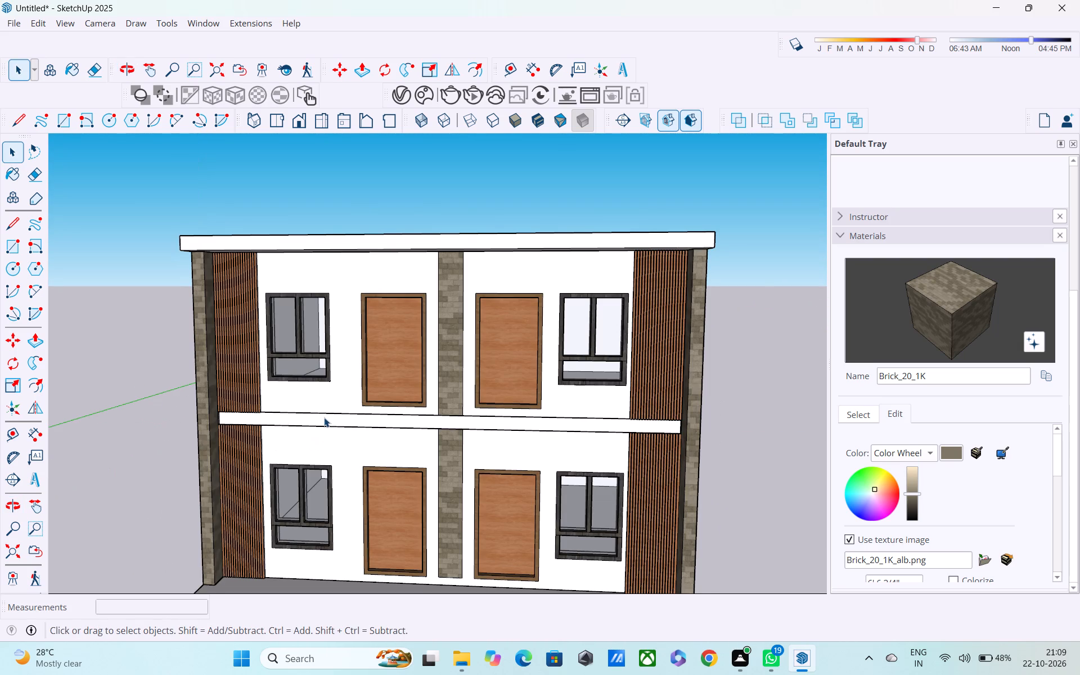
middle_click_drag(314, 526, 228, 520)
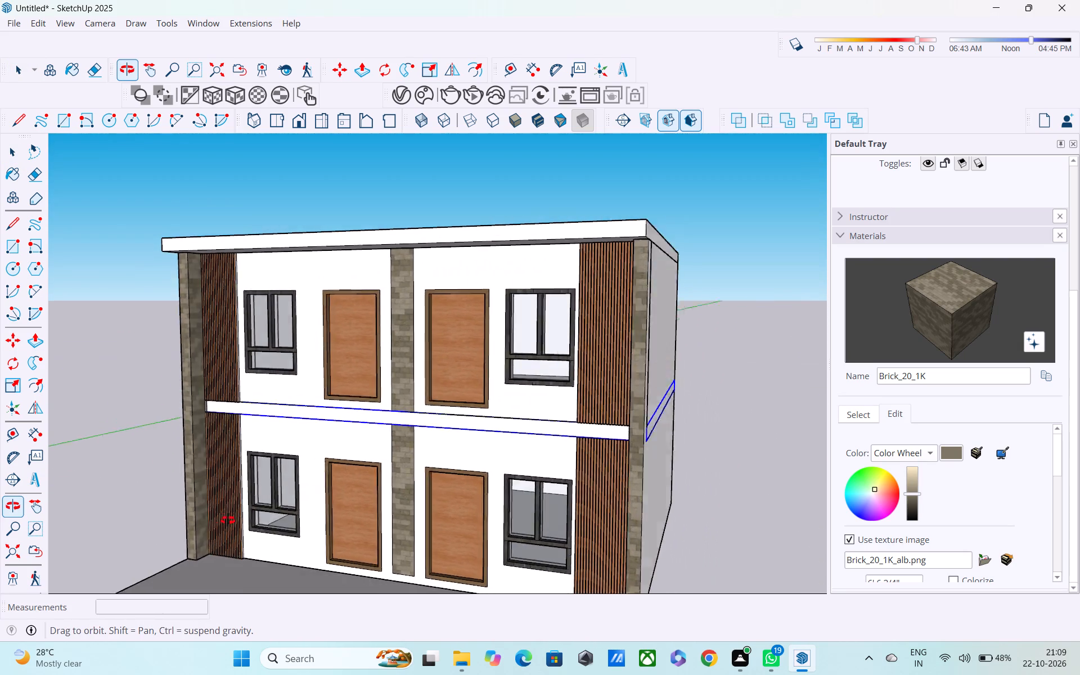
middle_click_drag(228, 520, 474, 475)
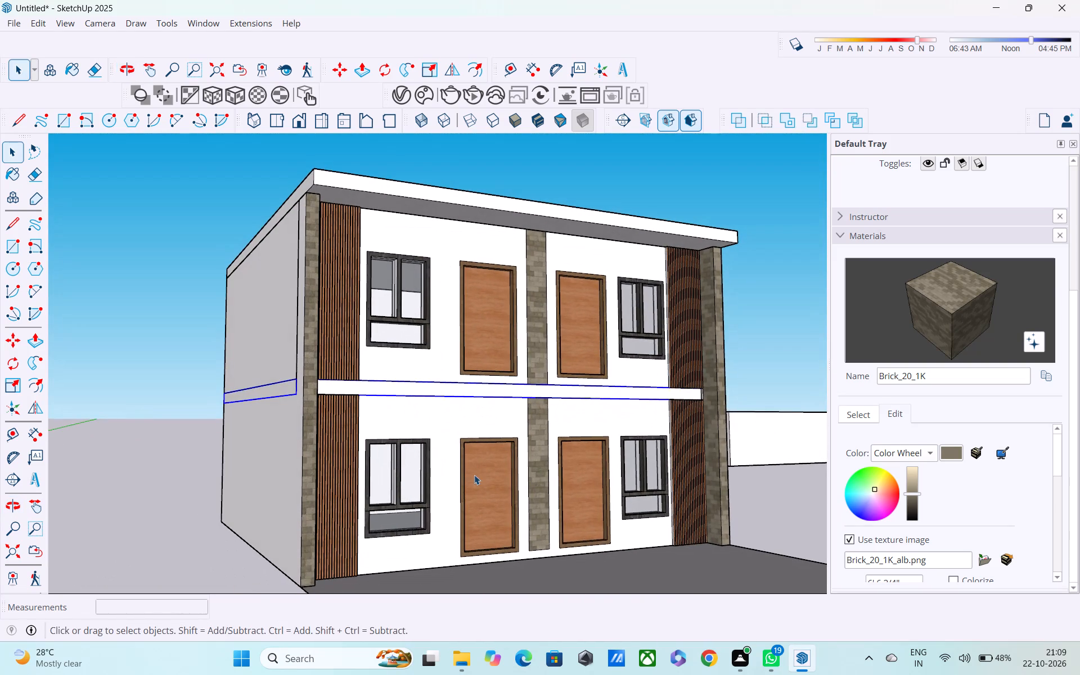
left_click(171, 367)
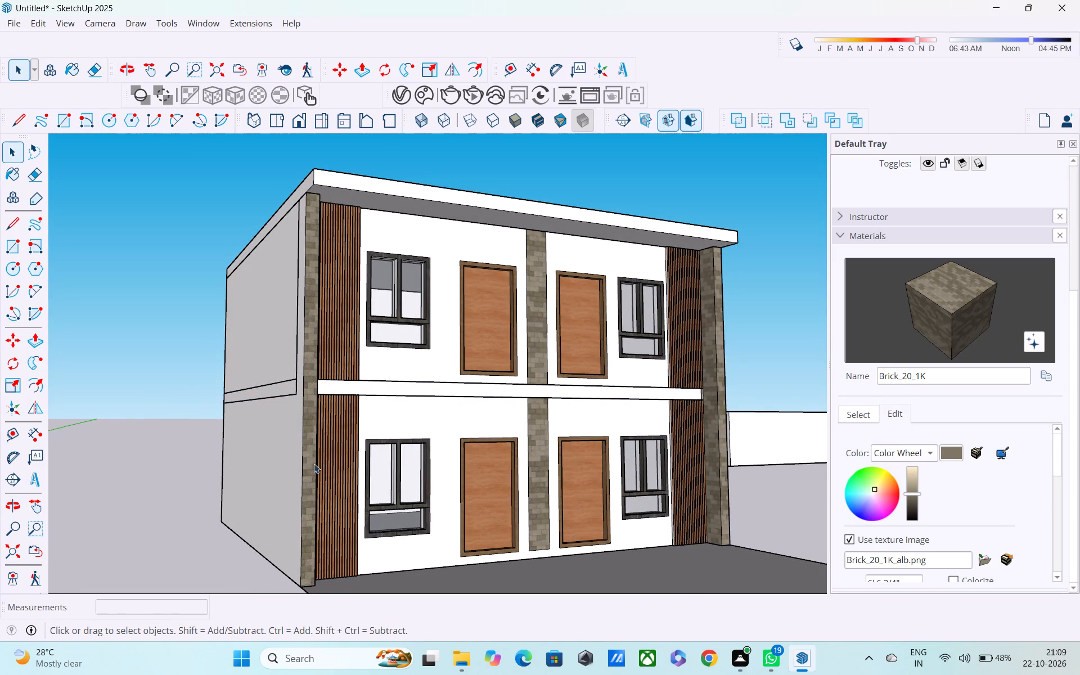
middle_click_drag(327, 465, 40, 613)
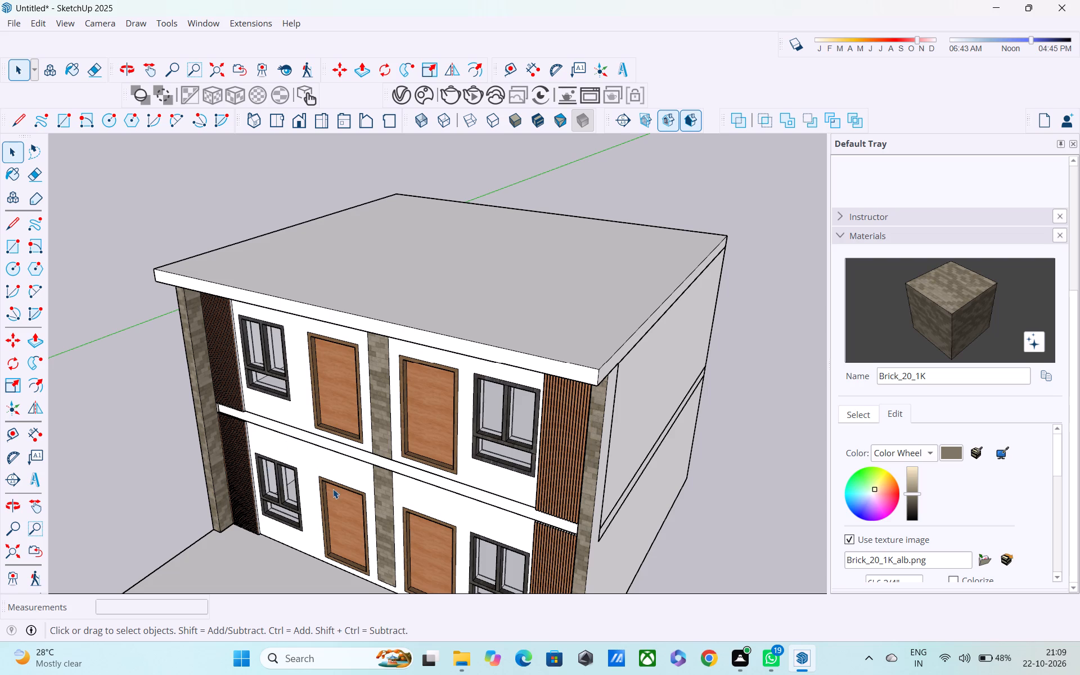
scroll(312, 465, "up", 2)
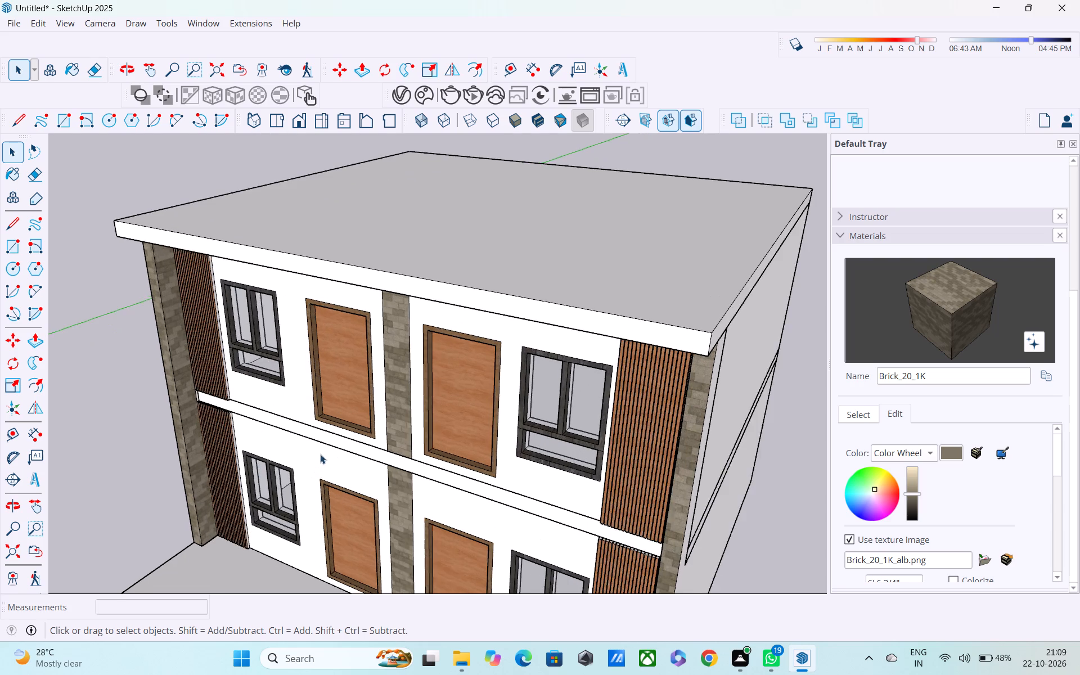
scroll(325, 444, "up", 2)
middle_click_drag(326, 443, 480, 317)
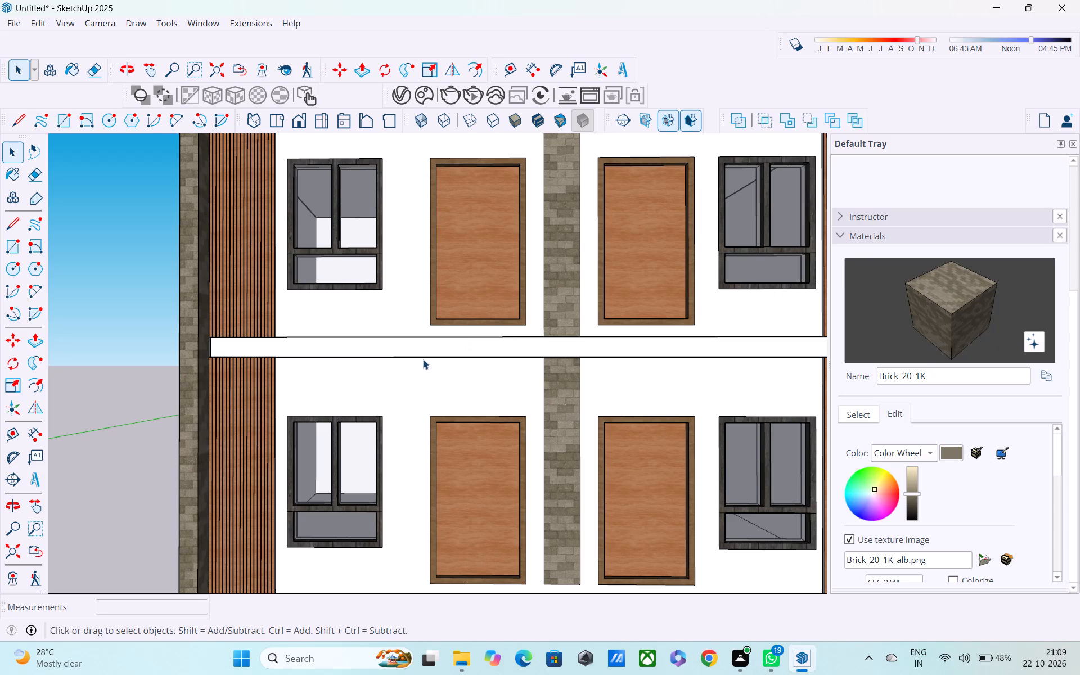
Draw a short vertical line across the front edge of the intermediate floor slab, in line with the windows beside the left pillar.
key("l")
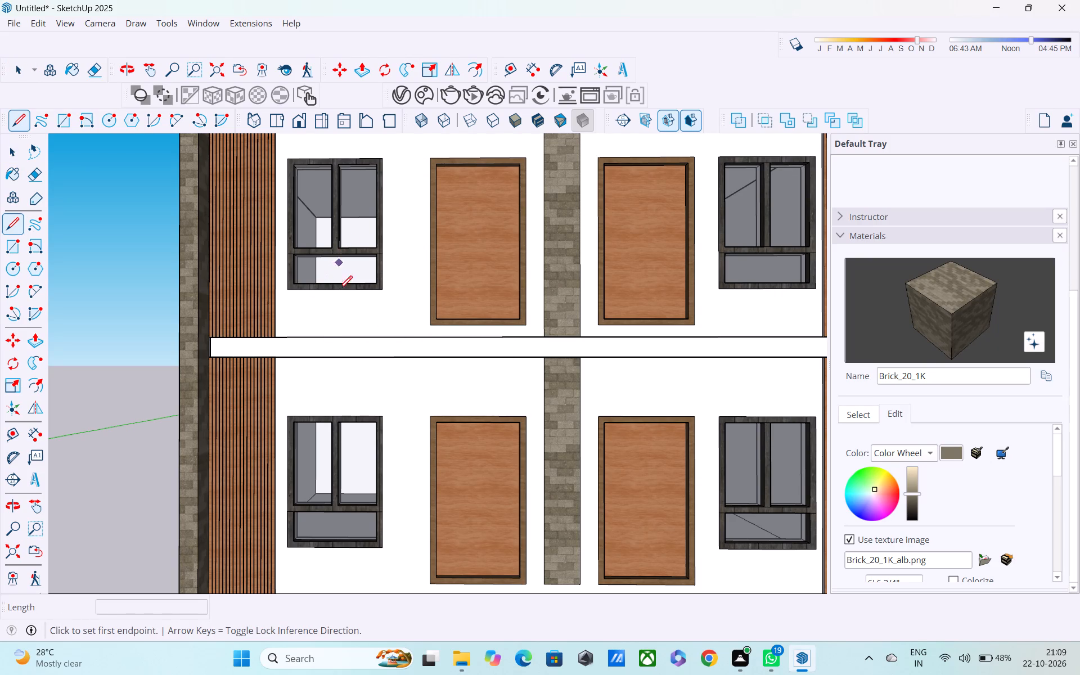
left_click(335, 339)
left_click(335, 361)
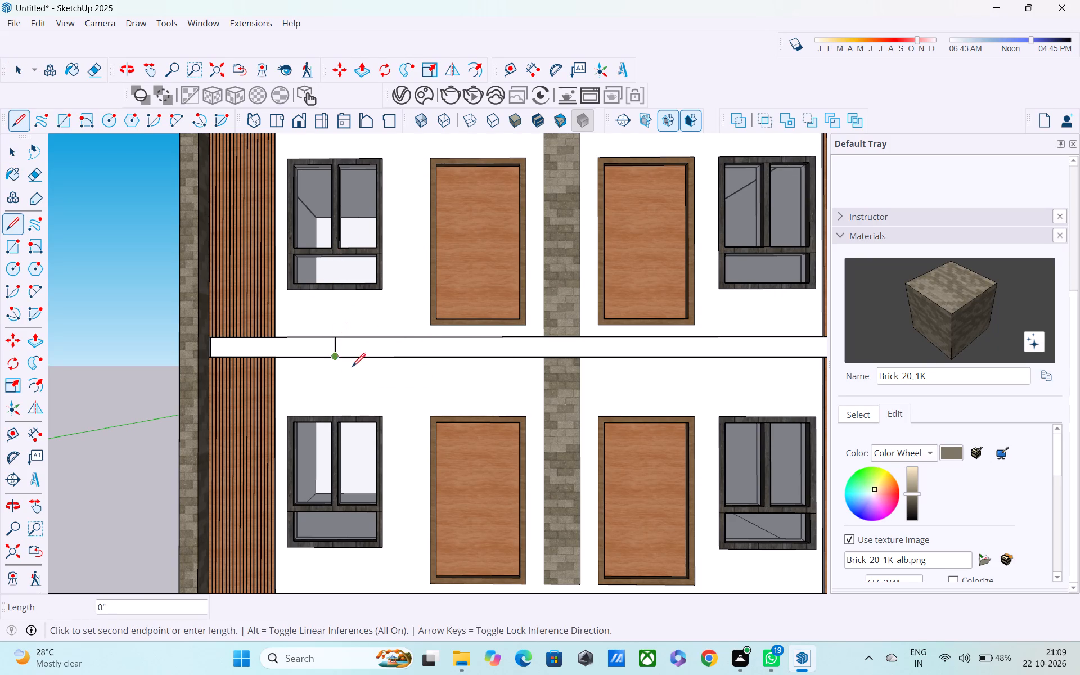
middle_click_drag(355, 369, 321, 412)
left_click(289, 416)
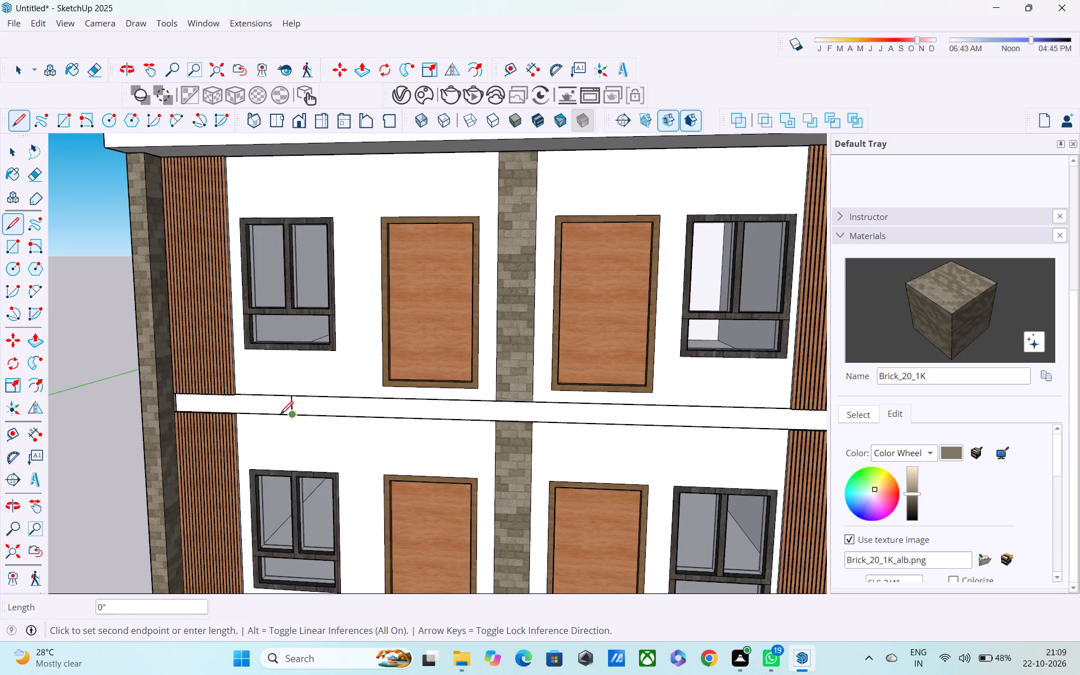
scroll(177, 412, "up", 3)
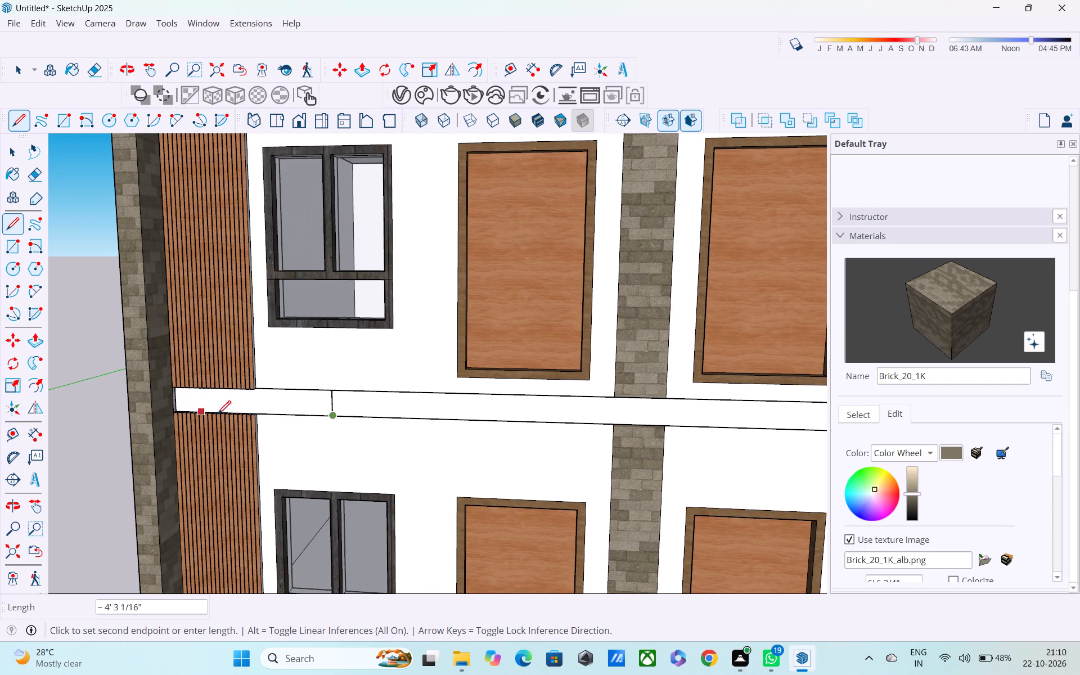
middle_click_drag(370, 425, 430, 392)
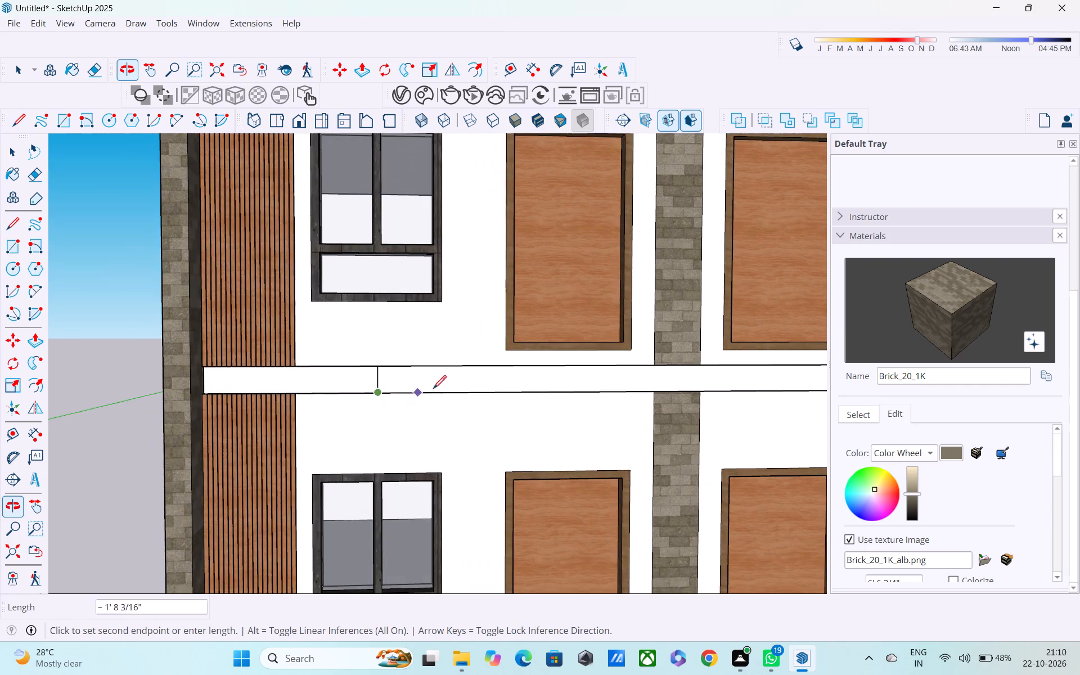
scroll(435, 384, "down", 4)
key("space")
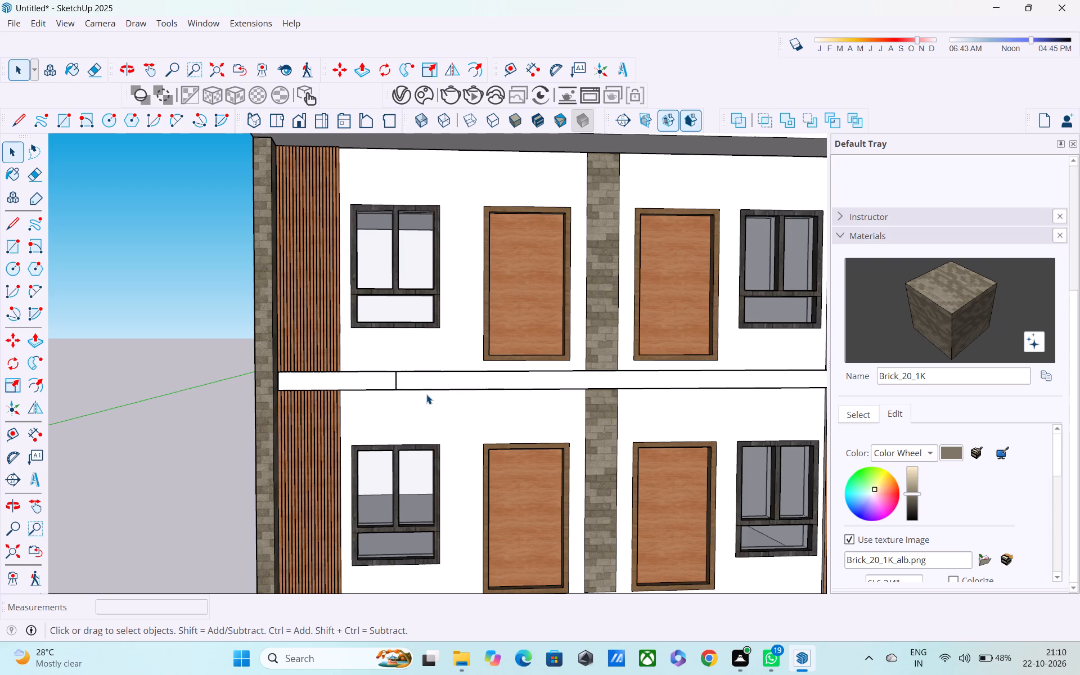
Open the intermediate slab group and split its front face with a 10" vertical line at that same point.
key("p")
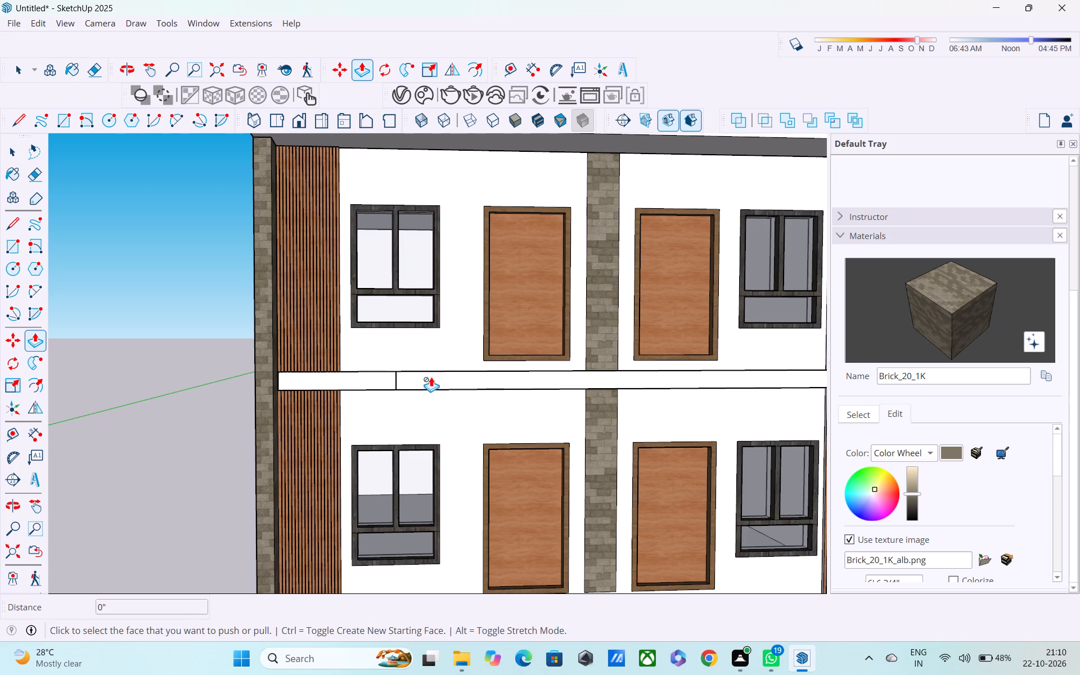
key("space")
double_click(431, 381)
key("l")
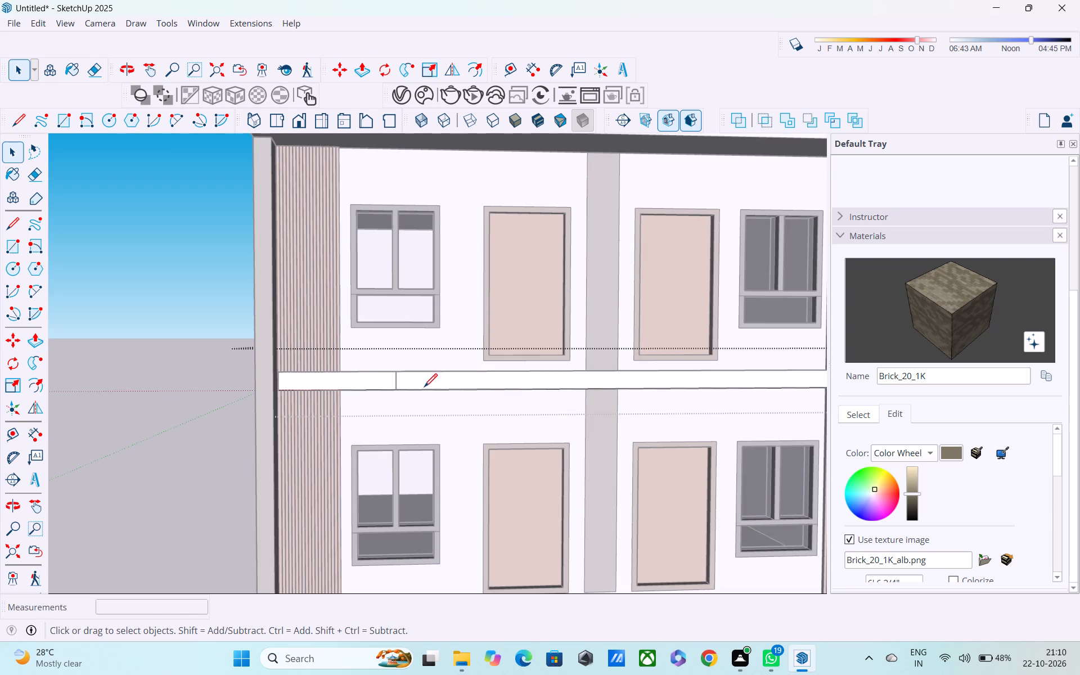
left_click(396, 393)
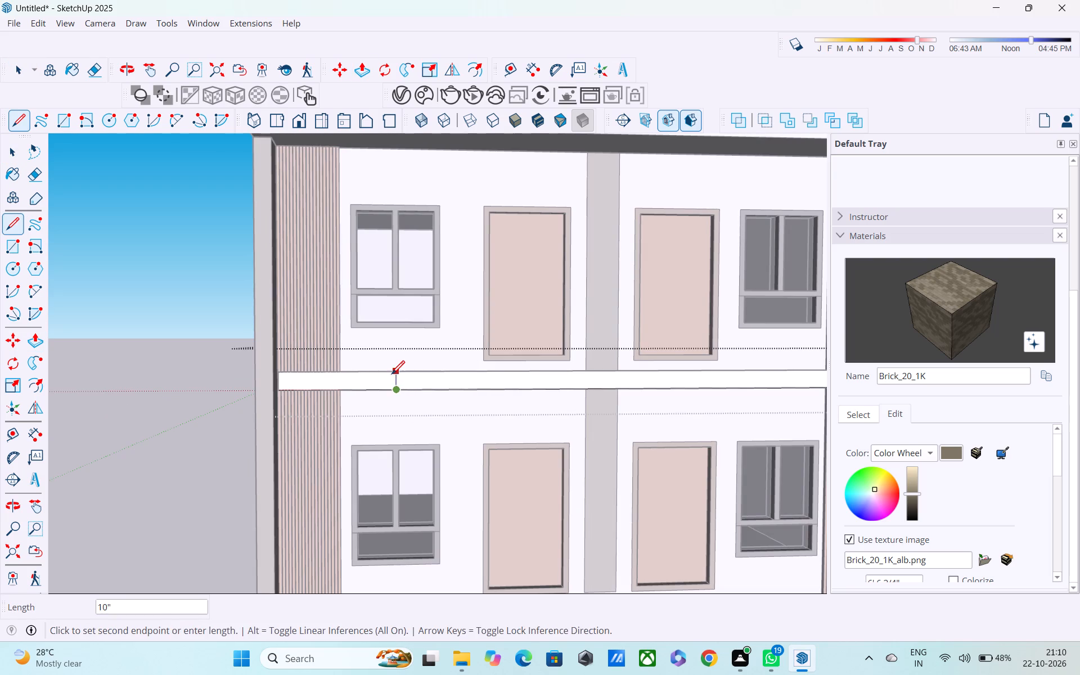
left_click(391, 375)
Push/Pull the longer part of the slab's front face out 3', flush with the roof slab's front edge, and leave the group.
key("p")
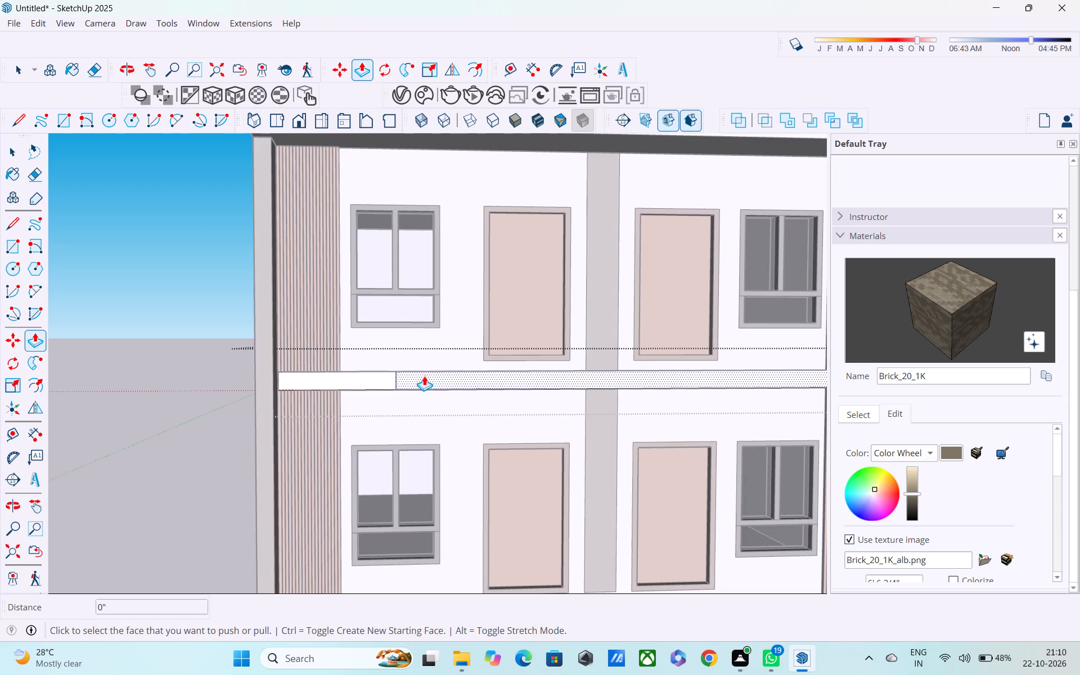
left_click(426, 375)
scroll(447, 400, "down", 3)
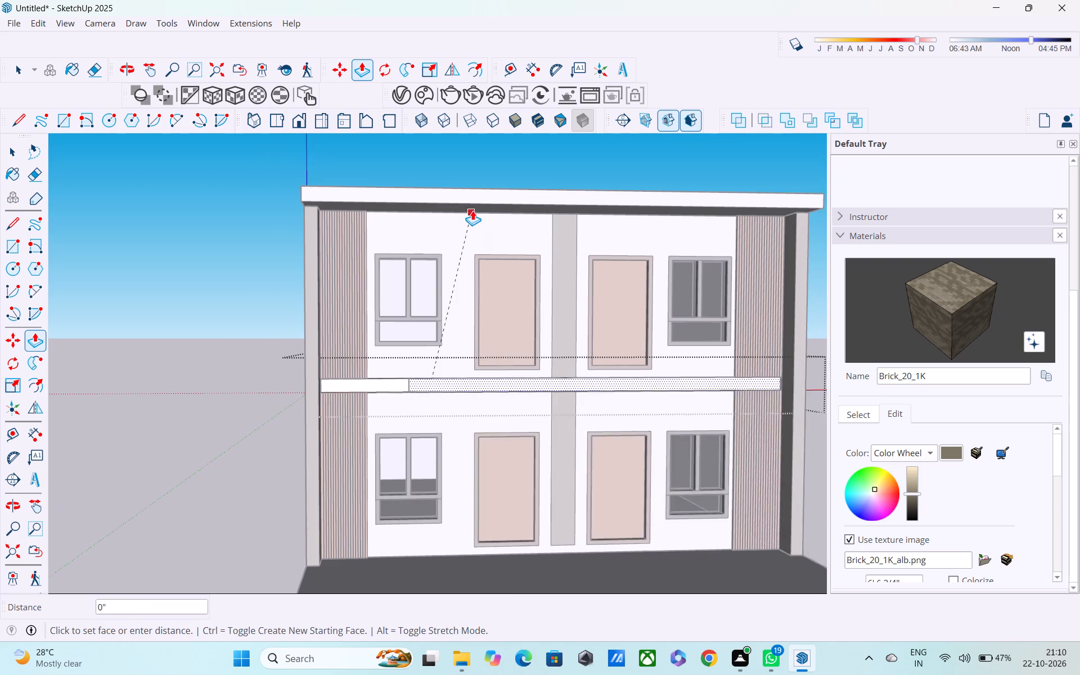
left_click(474, 202)
middle_click_drag(511, 343, 426, 436)
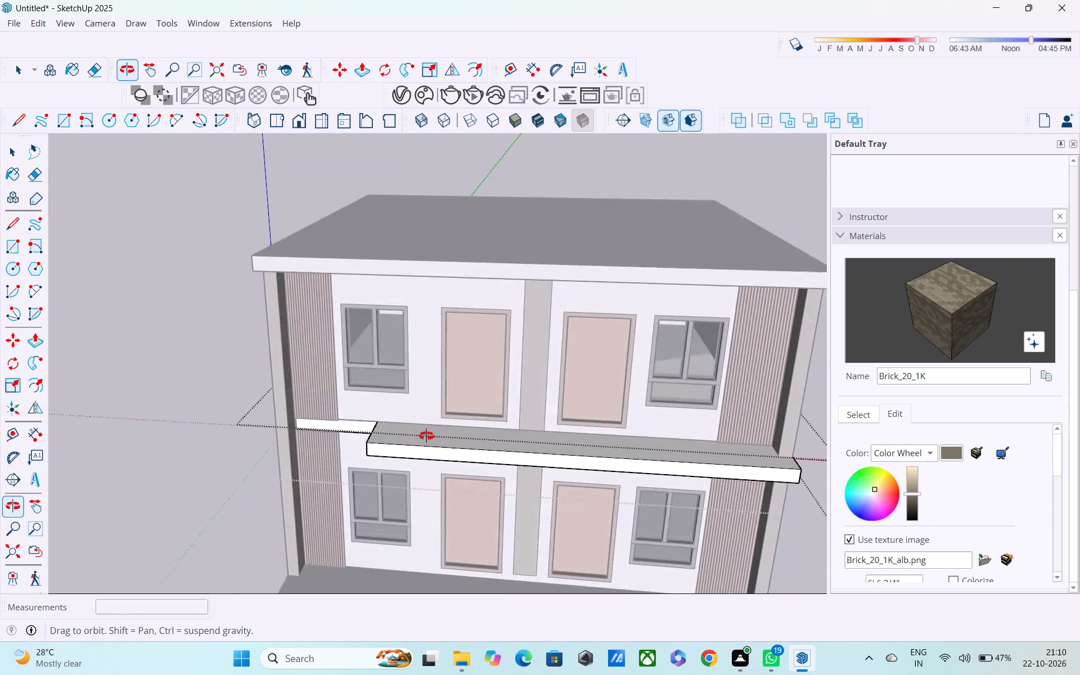
middle_click_drag(426, 436, 381, 361)
scroll(380, 359, "down", 2)
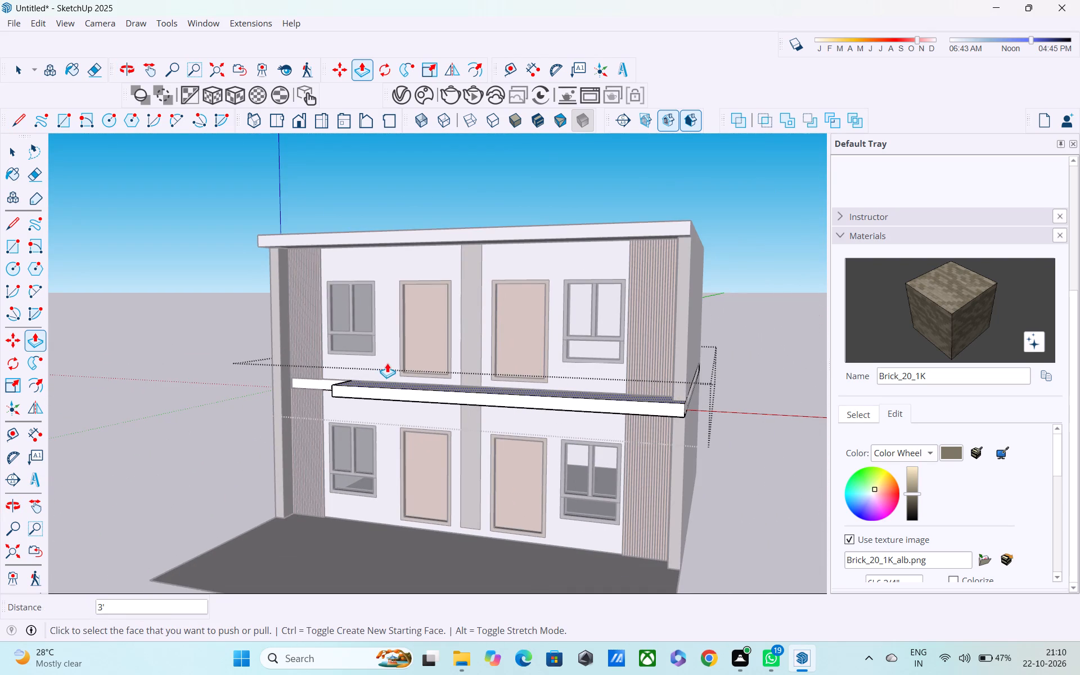
middle_click_drag(417, 381, 513, 363)
middle_click_drag(433, 389, 399, 348)
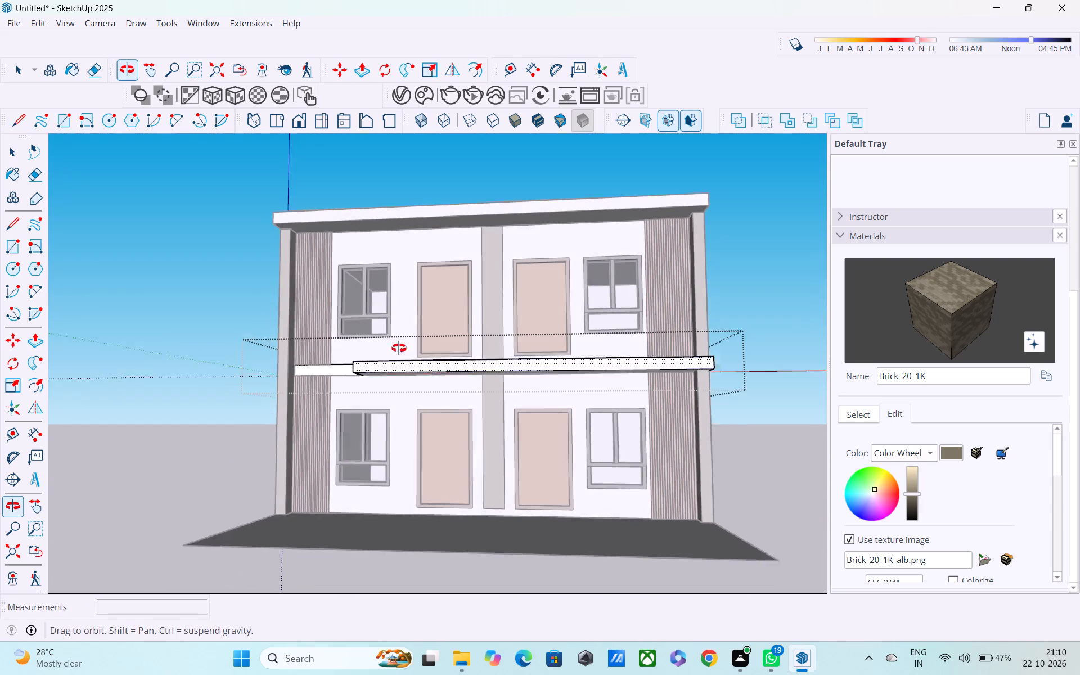
middle_click_drag(399, 348, 398, 348)
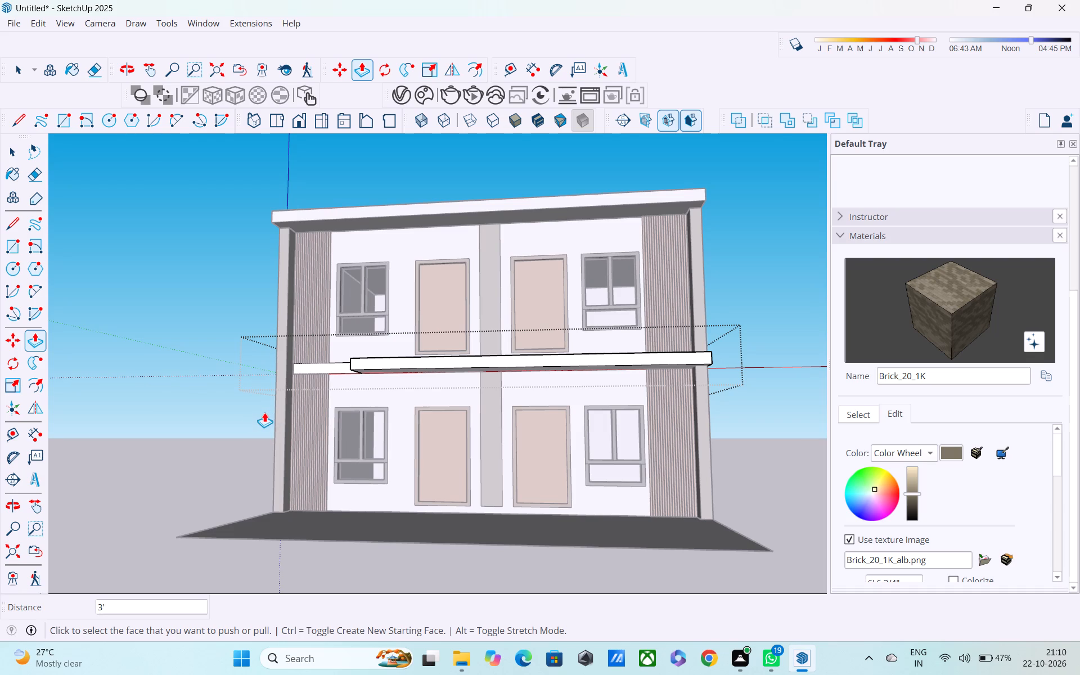
middle_click_drag(273, 406, 393, 430)
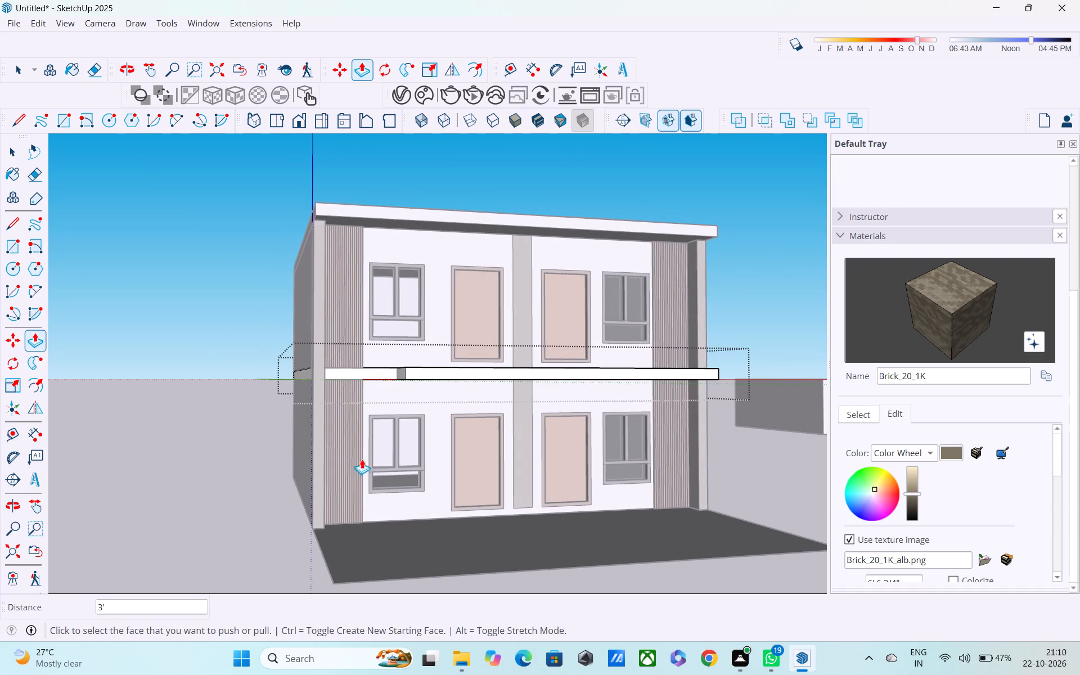
key("space")
left_click(235, 409)
In the ground-floor wall group, extend the right brick pillar's front face about 1' 5" to the projecting slab's front edge.
middle_click_drag(418, 450, 149, 506)
middle_click_drag(263, 508, 483, 465)
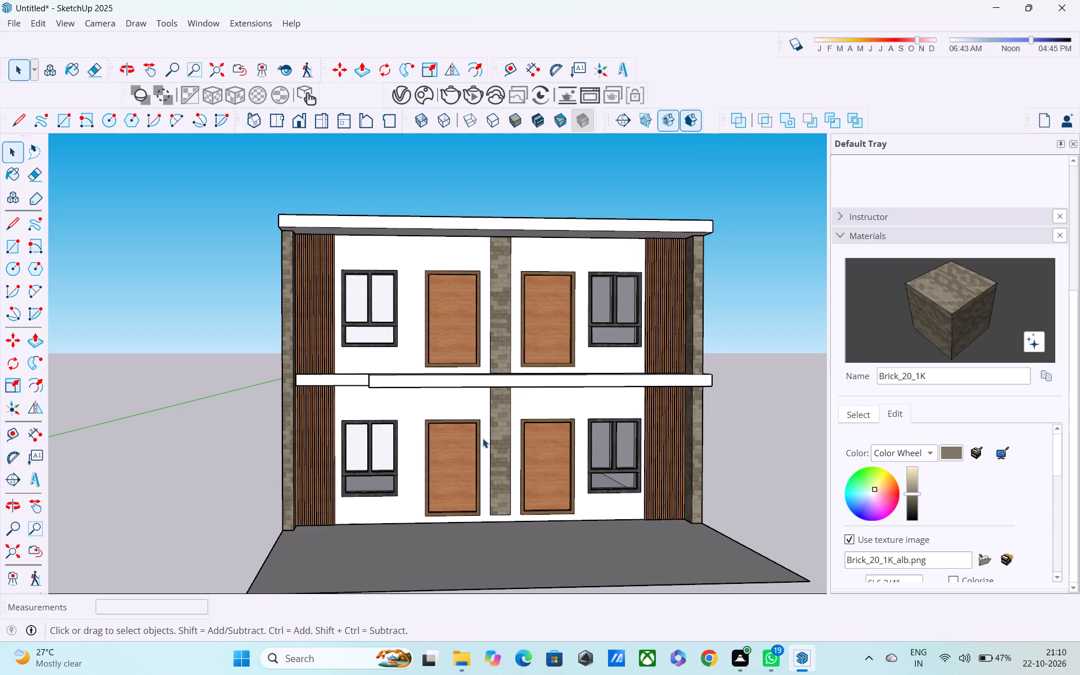
middle_click_drag(297, 390, 0, 418)
middle_click_drag(0, 418, 0, 419)
scroll(756, 299, "down", 1)
middle_click_drag(680, 301, 691, 269)
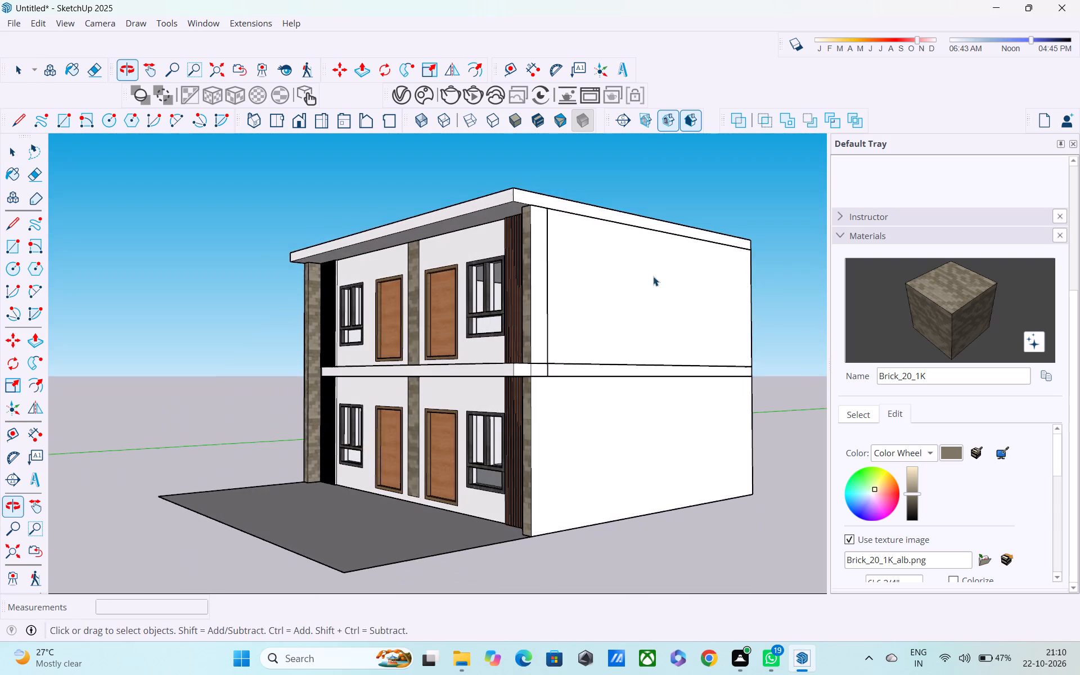
middle_click_drag(523, 290, 588, 333)
scroll(586, 303, "up", 3)
double_click(584, 293)
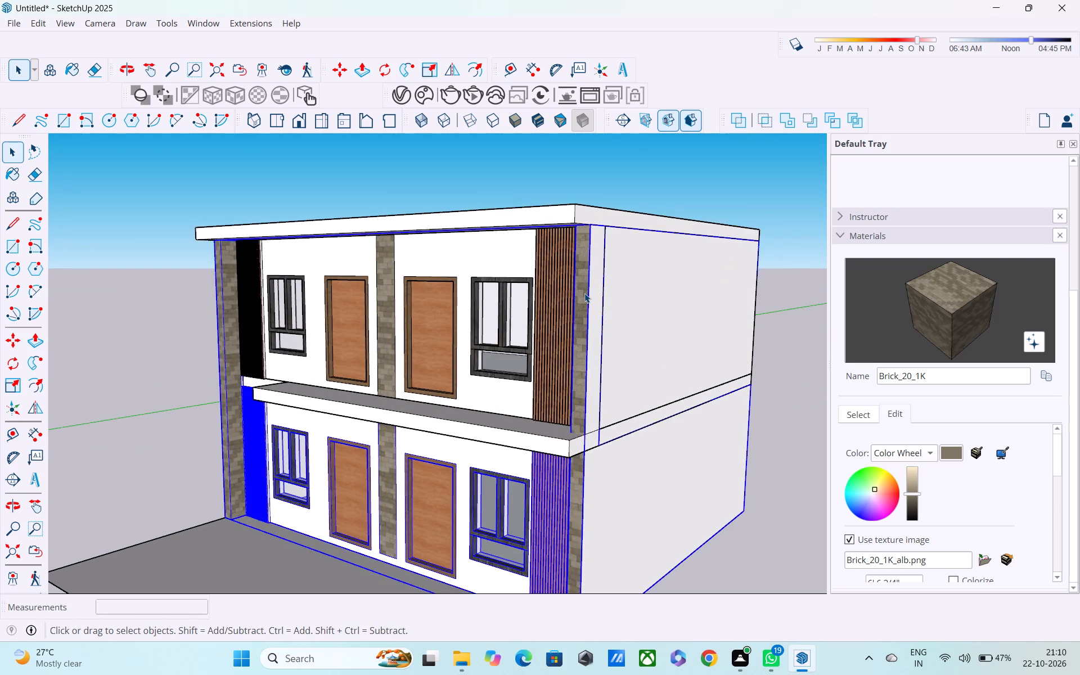
middle_click_drag(584, 293, 579, 278)
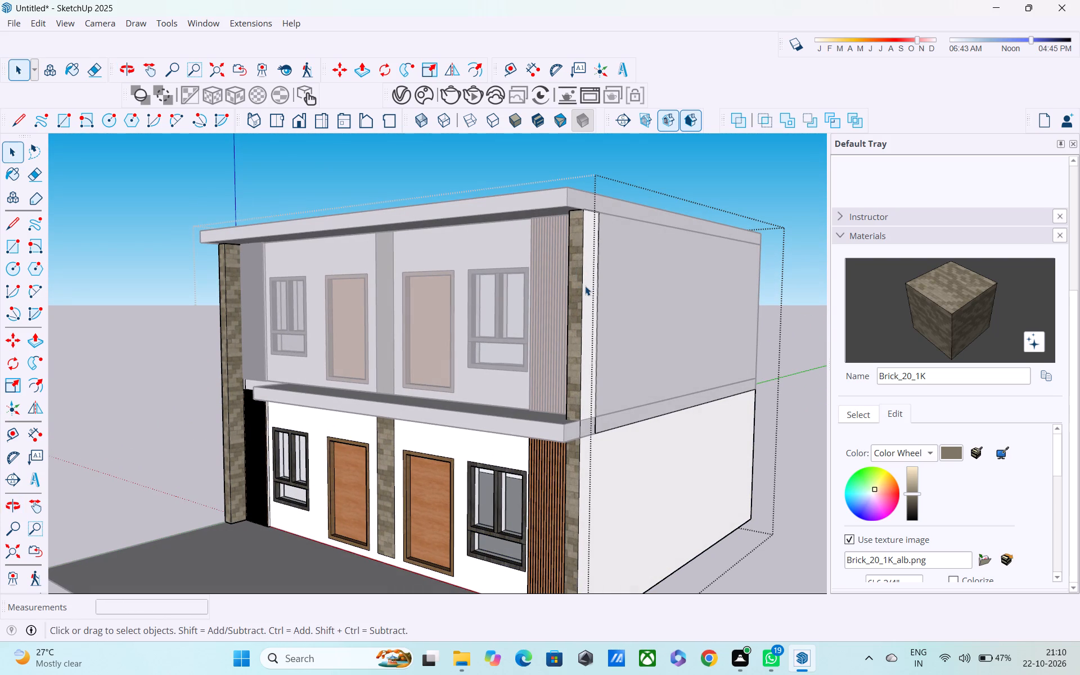
key("p")
left_click(574, 285)
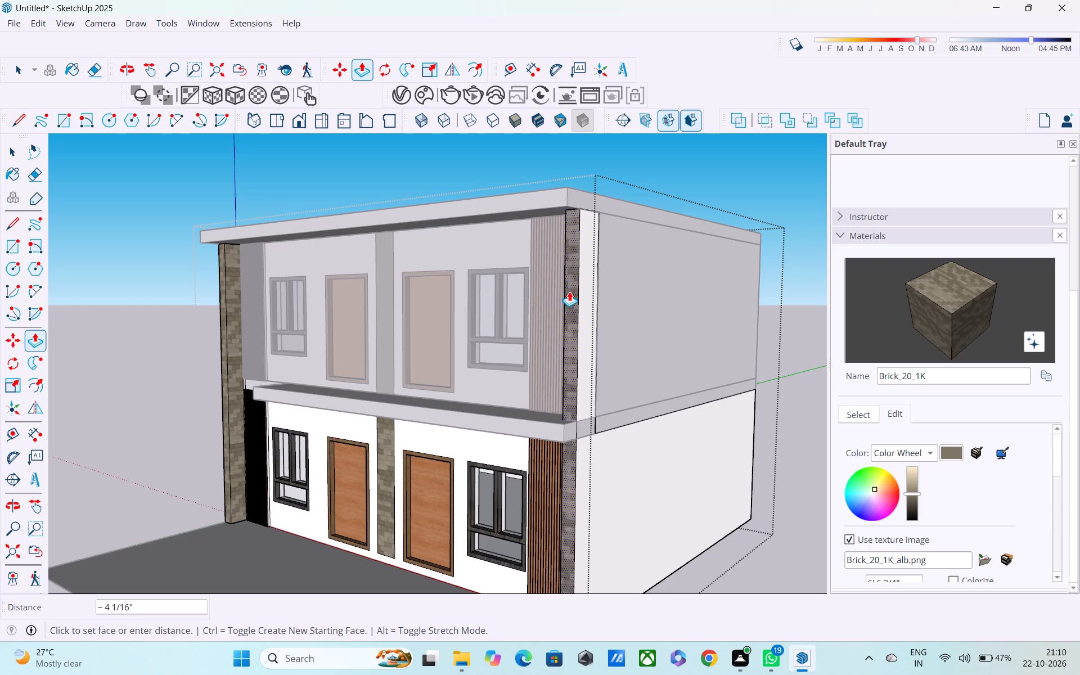
scroll(565, 276, "up", 1)
middle_click_drag(565, 276, 523, 227)
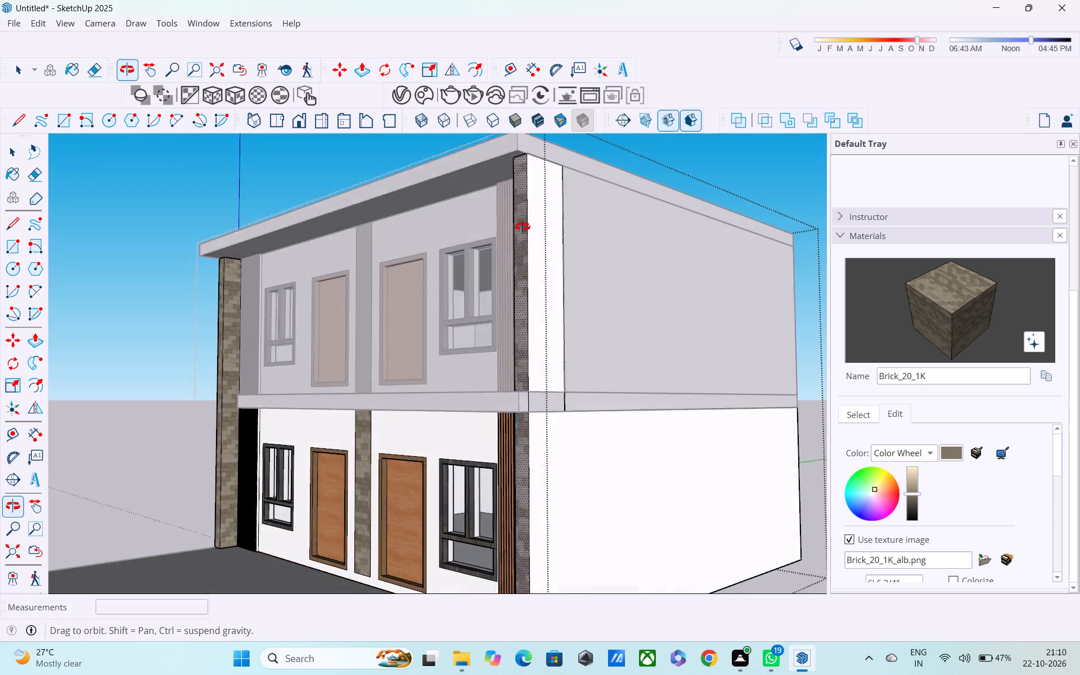
middle_click_drag(523, 227, 518, 215)
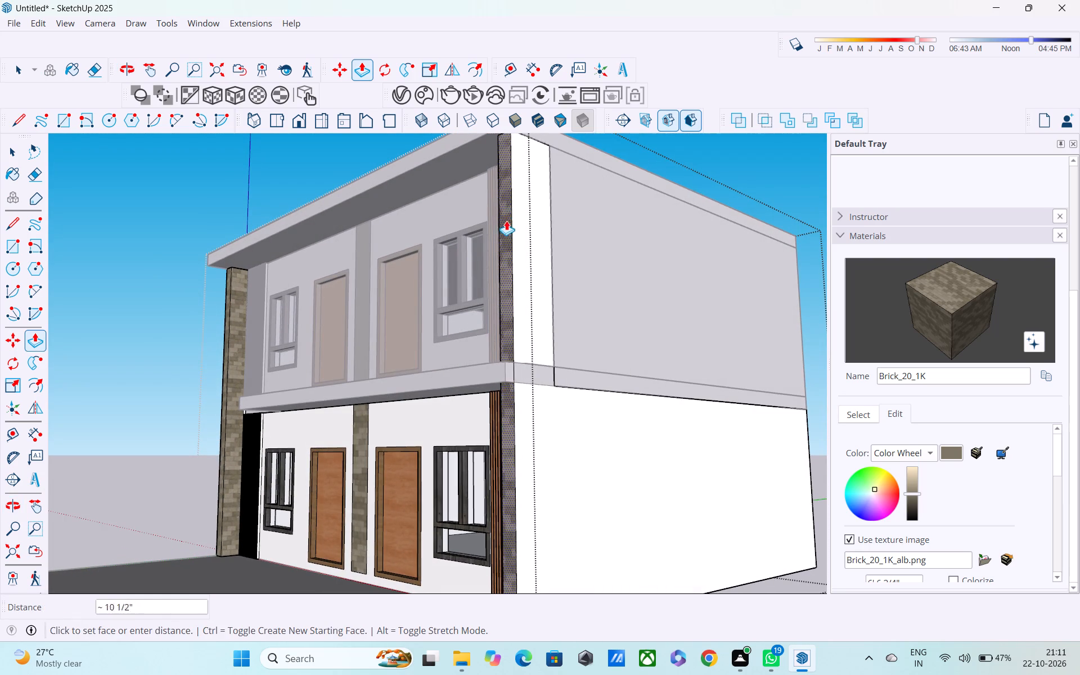
middle_click_drag(507, 221, 502, 335, "shift")
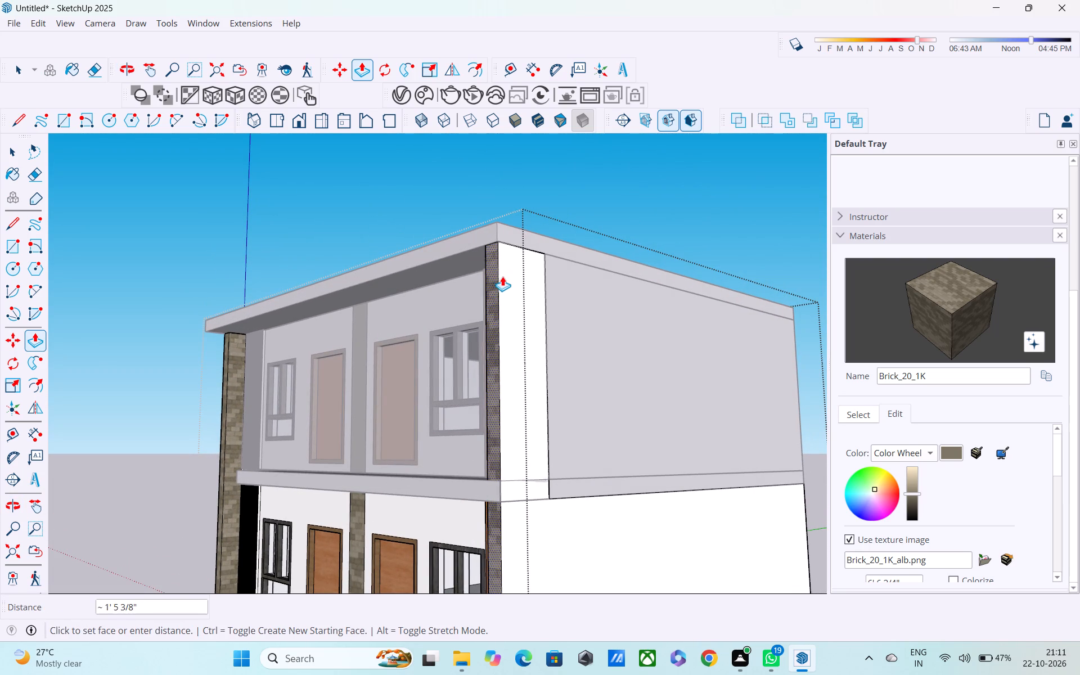
left_click(502, 277)
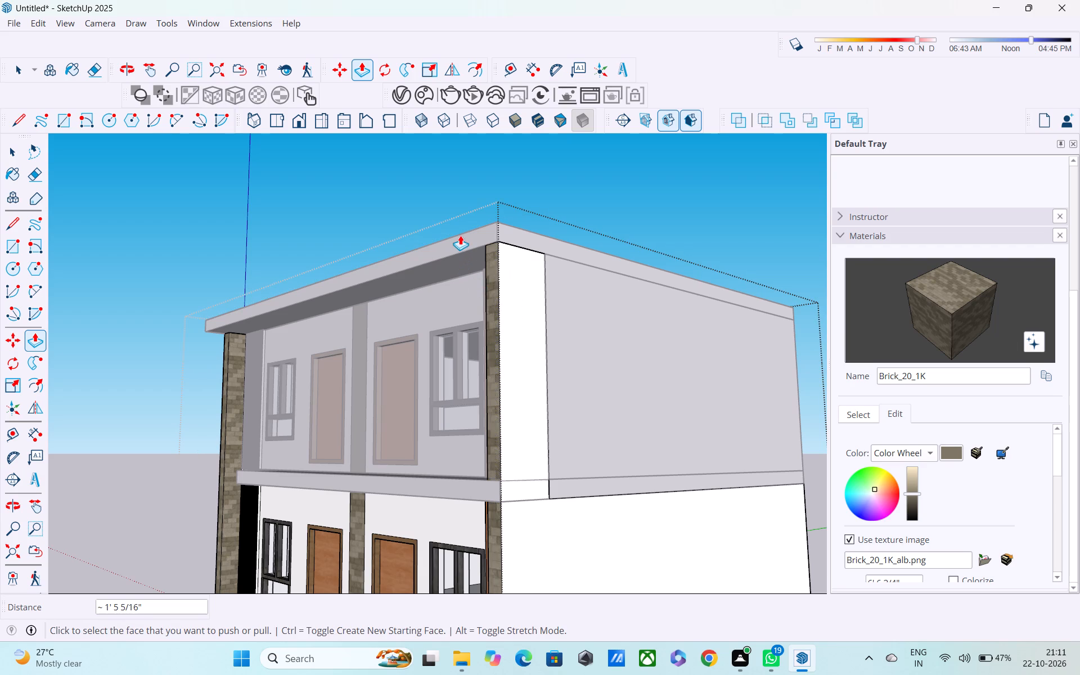
Open the roof slab group and Push/Pull its front face outward 2'.
key("space")
left_click(441, 165)
double_click(453, 240)
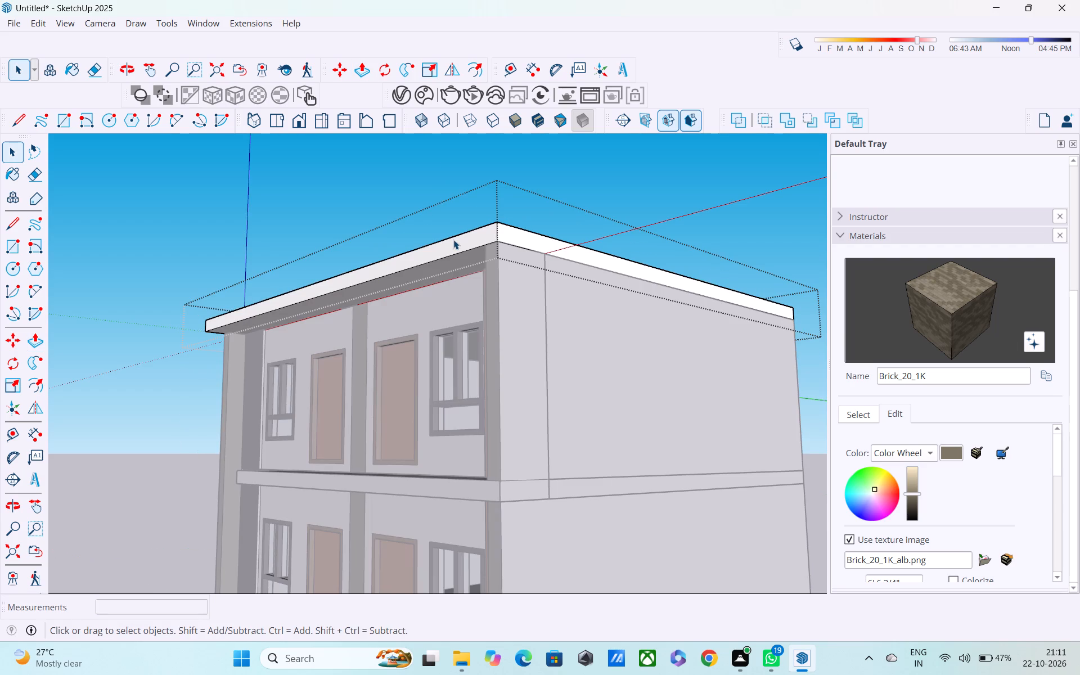
key("p")
left_click(453, 240)
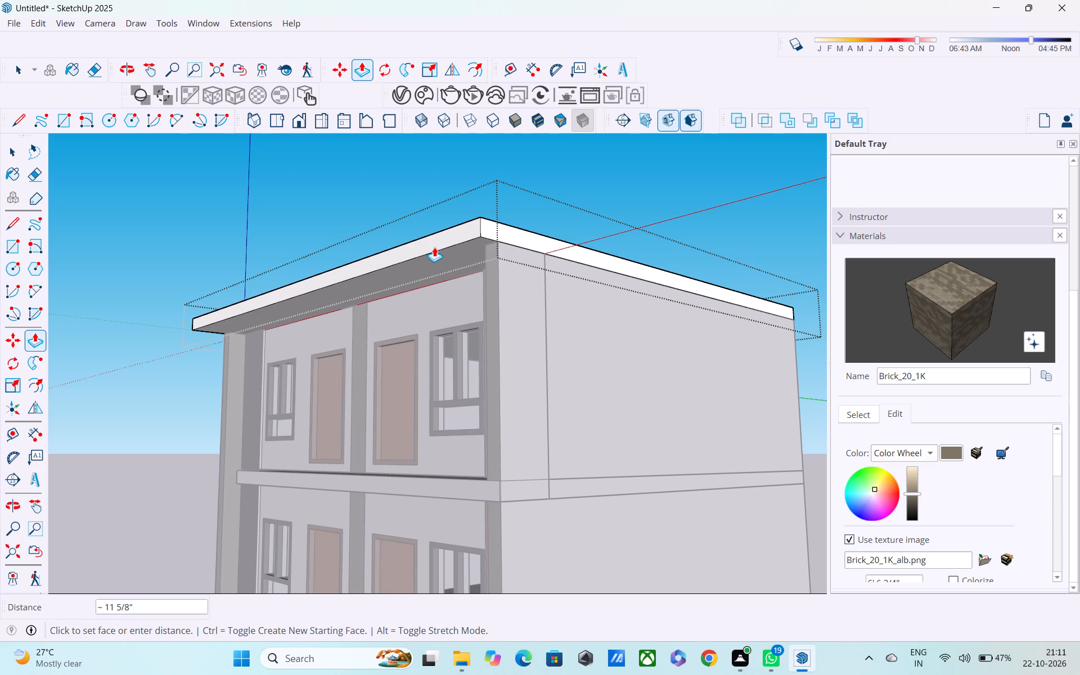
type("2'")
key("Return")
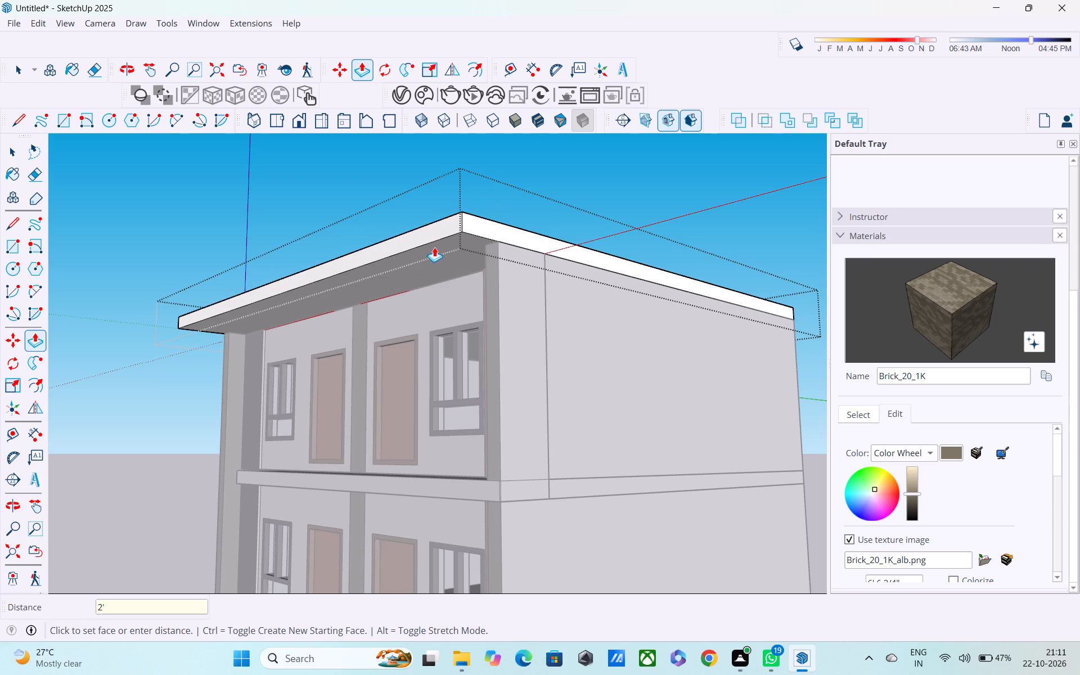
scroll(434, 247, "down", 3)
middle_click_drag(465, 380, 452, 443)
scroll(447, 443, "up", 1)
key("space")
left_click(191, 387)
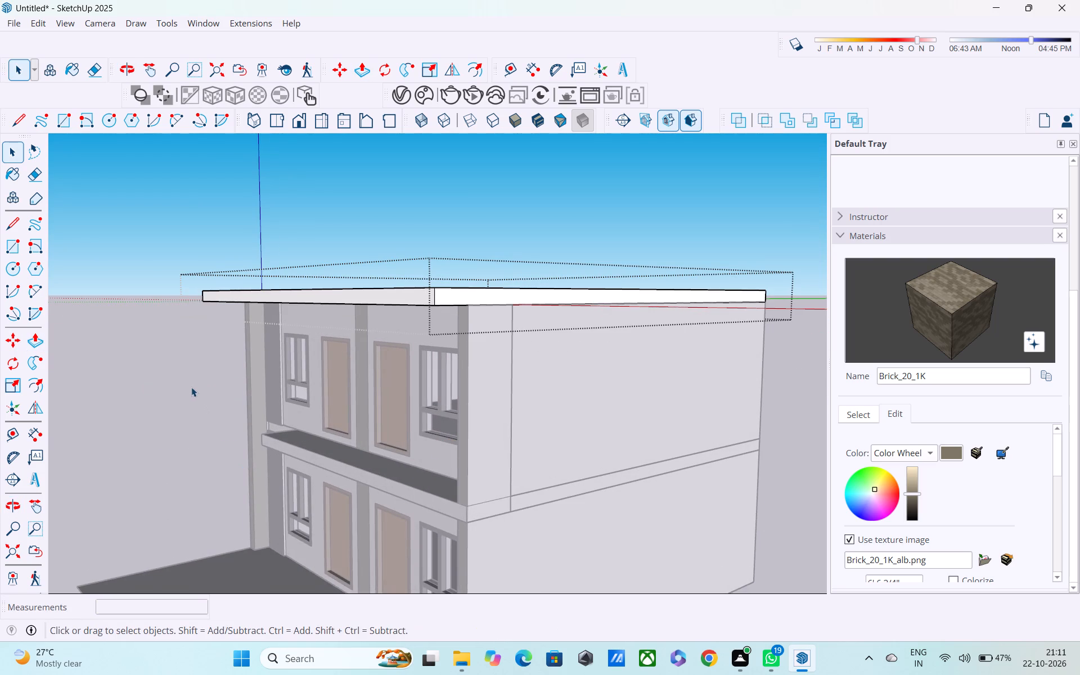
Open the intermediate slab group, extend its projecting front face 2' to align with the roof's front edge, and leave the group.
double_click(327, 469)
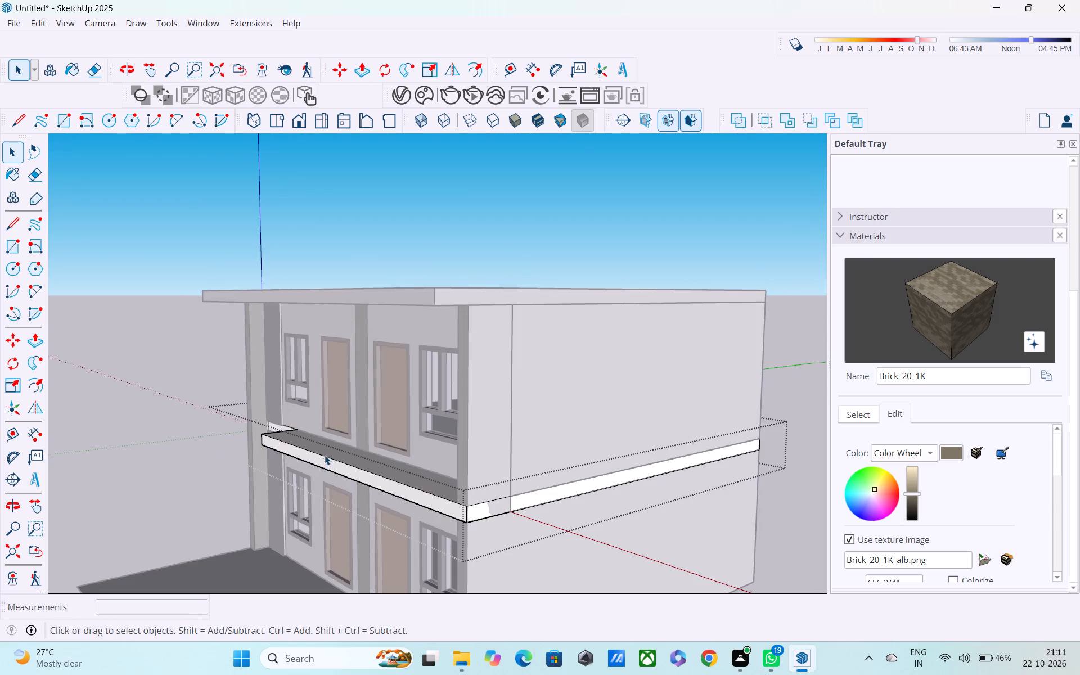
key("p")
left_click(328, 463)
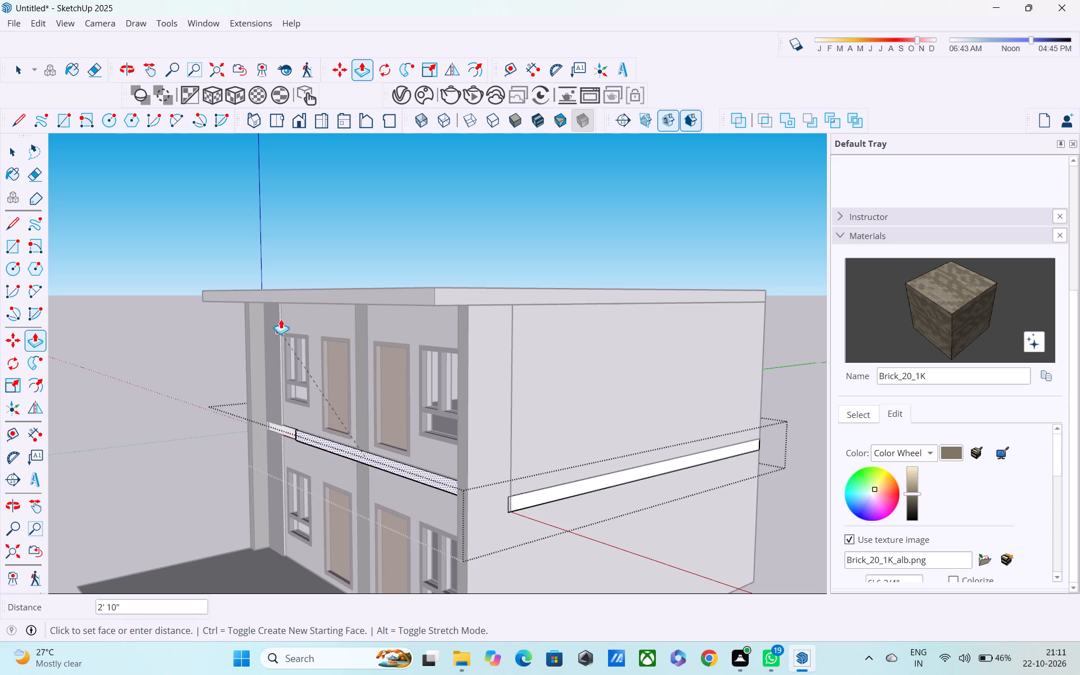
left_click(280, 303)
middle_click_drag(314, 475, 590, 451)
scroll(589, 450, "down", 2)
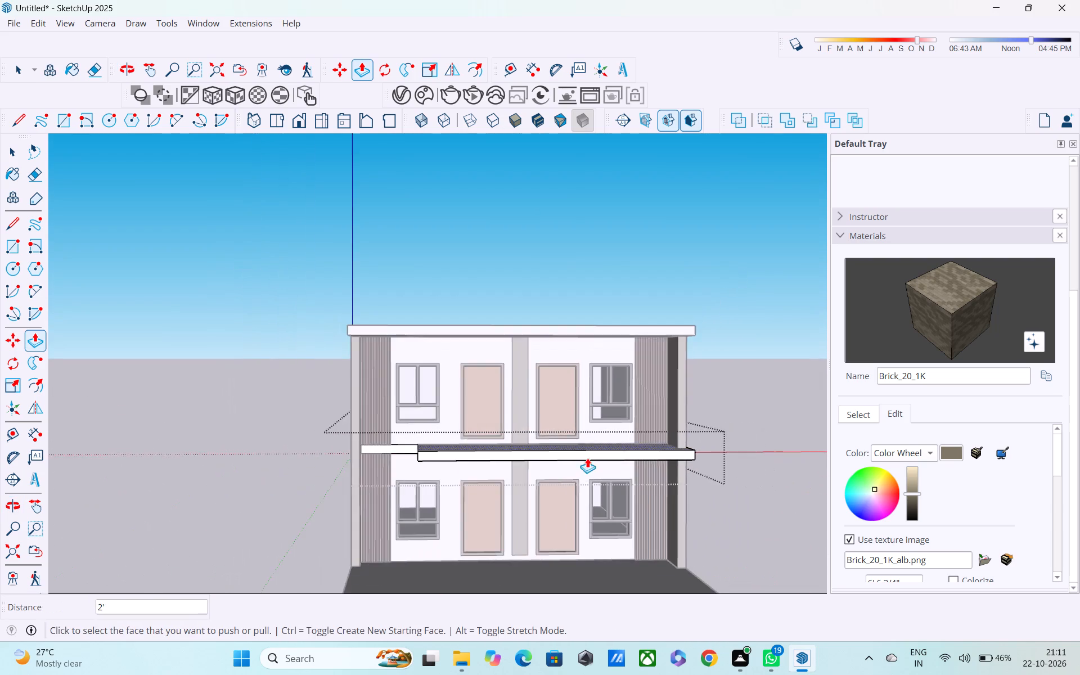
scroll(587, 458, "down", 3)
middle_click_drag(528, 489, 664, 534)
left_click(192, 405)
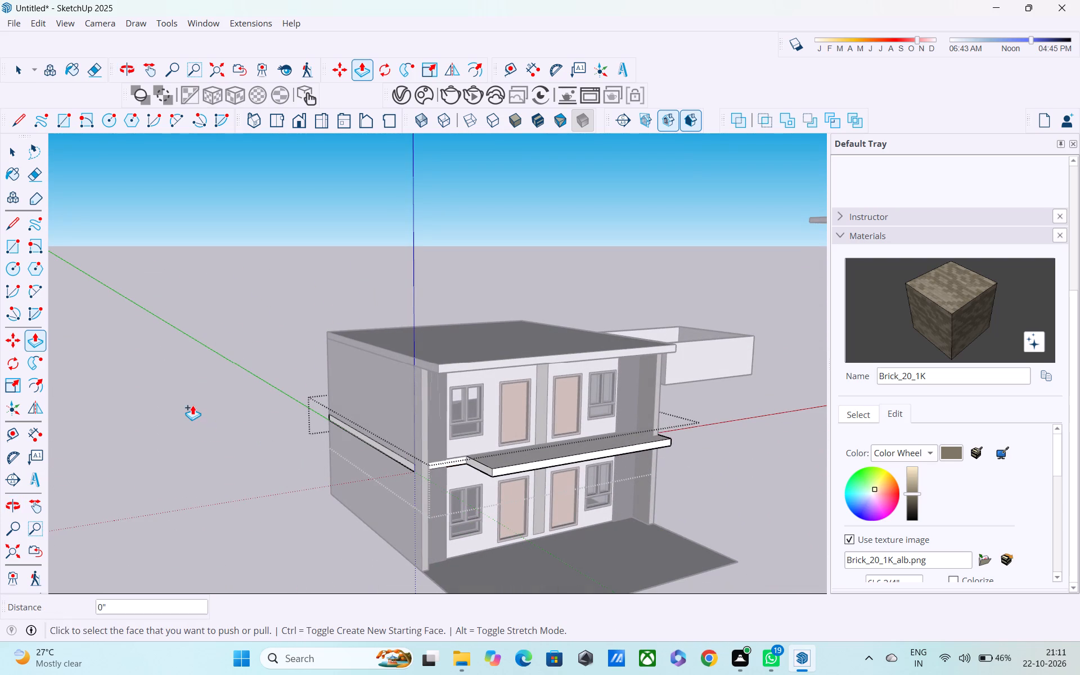
key("space")
key("space")
left_click(236, 439)
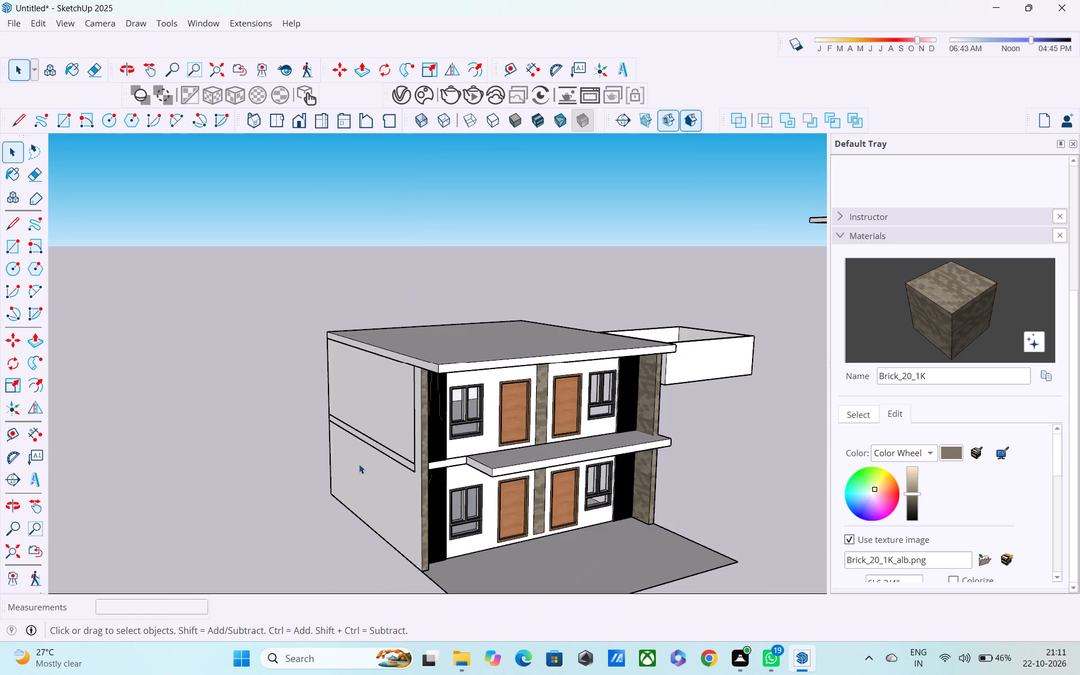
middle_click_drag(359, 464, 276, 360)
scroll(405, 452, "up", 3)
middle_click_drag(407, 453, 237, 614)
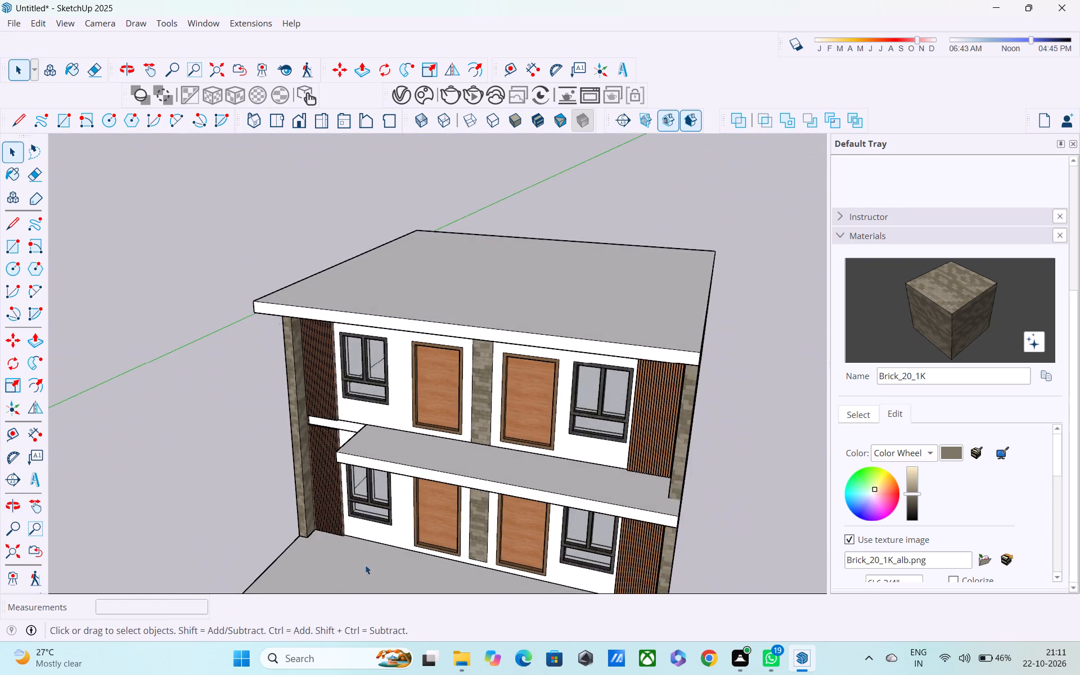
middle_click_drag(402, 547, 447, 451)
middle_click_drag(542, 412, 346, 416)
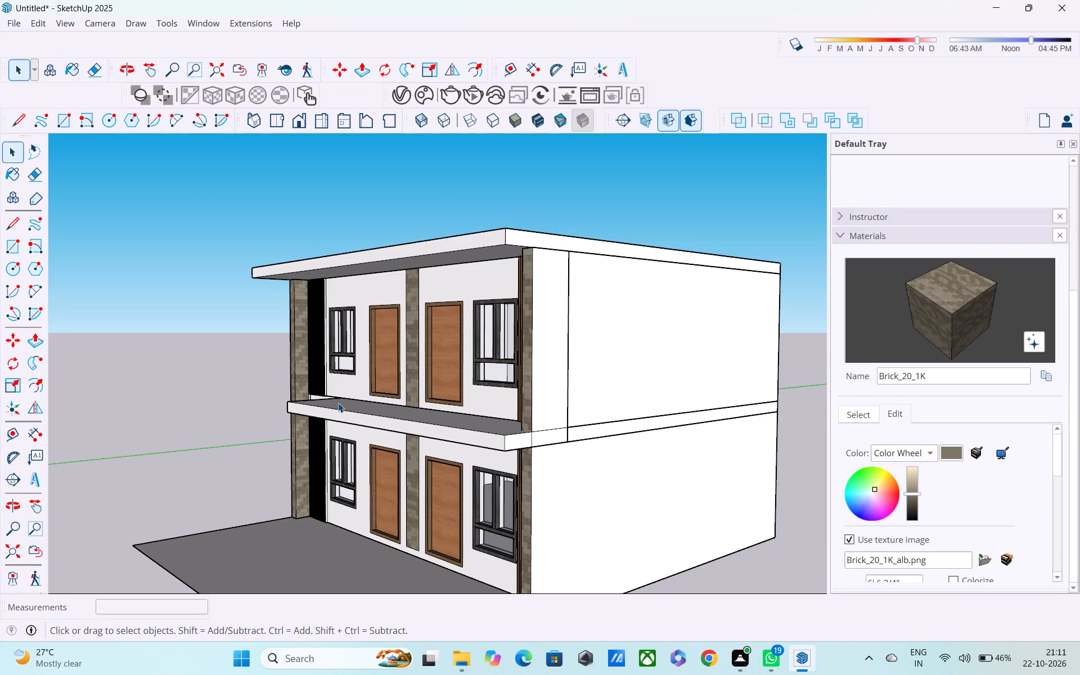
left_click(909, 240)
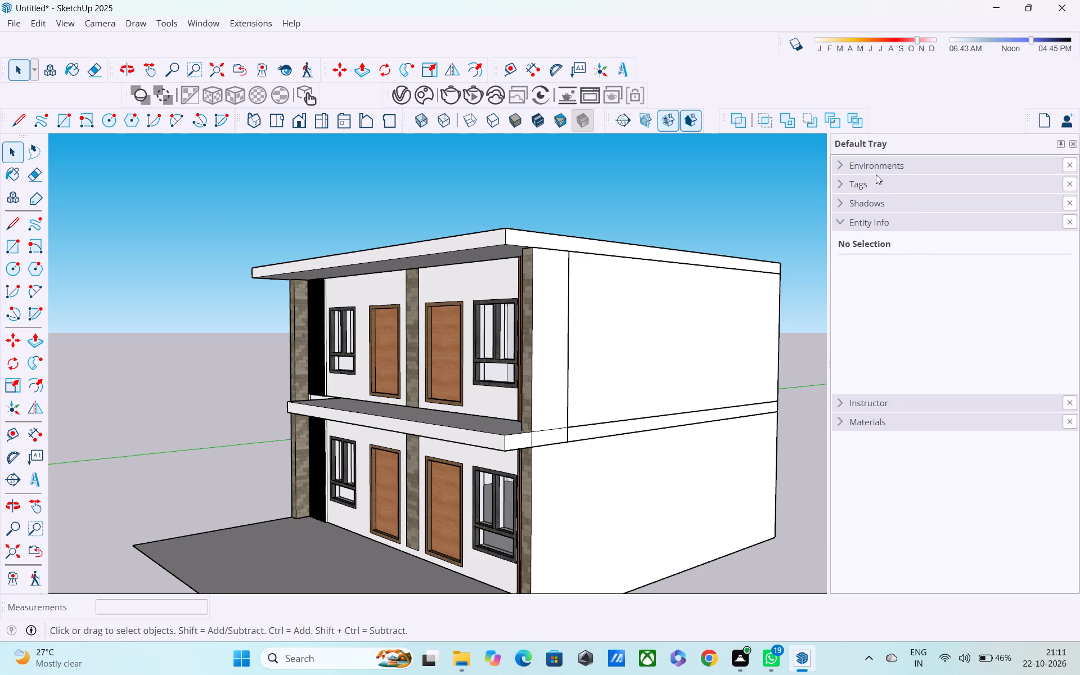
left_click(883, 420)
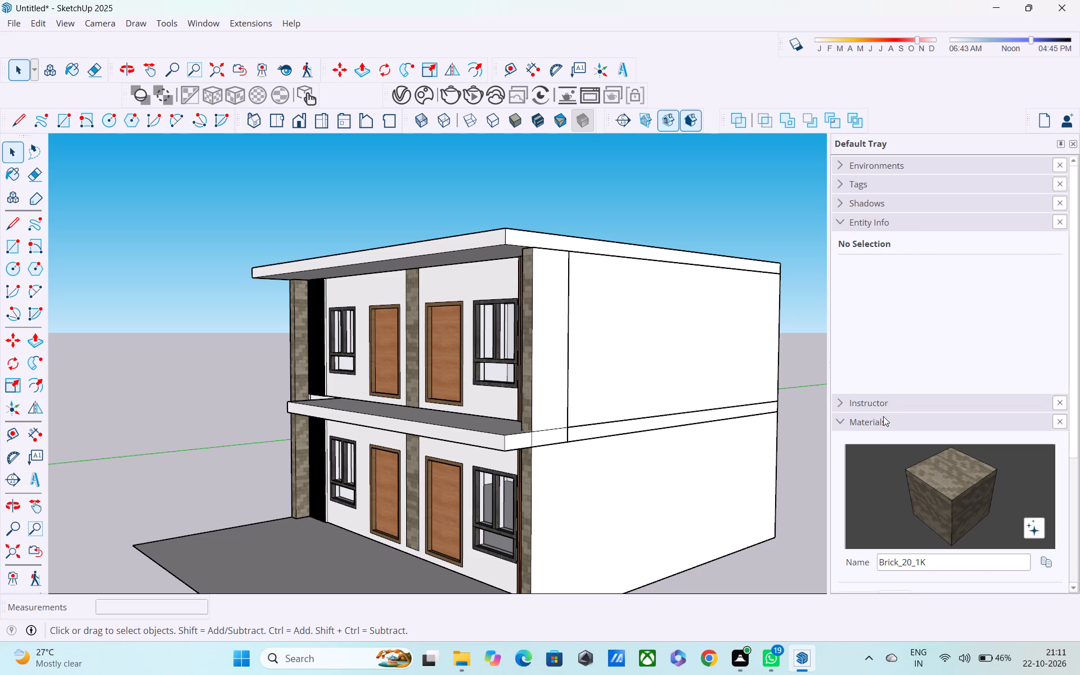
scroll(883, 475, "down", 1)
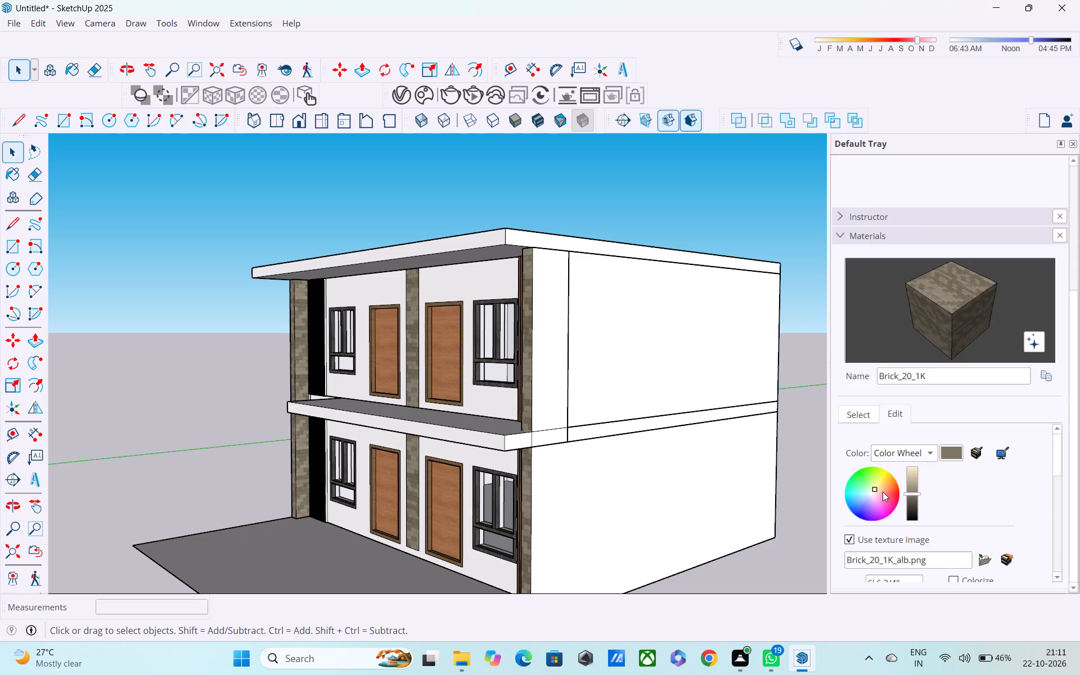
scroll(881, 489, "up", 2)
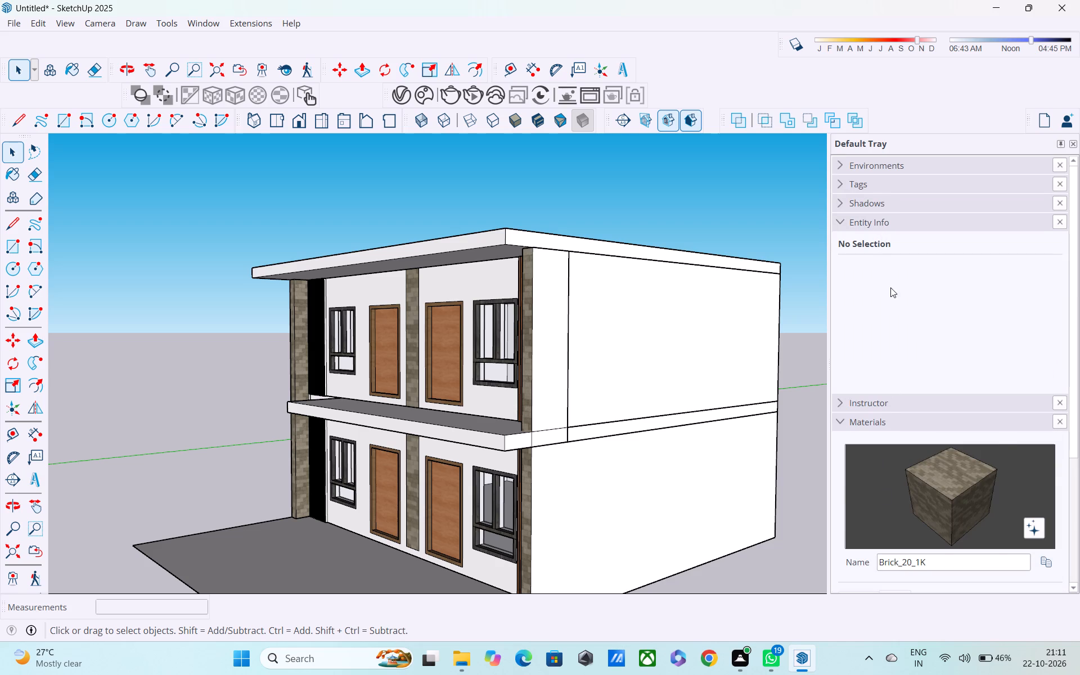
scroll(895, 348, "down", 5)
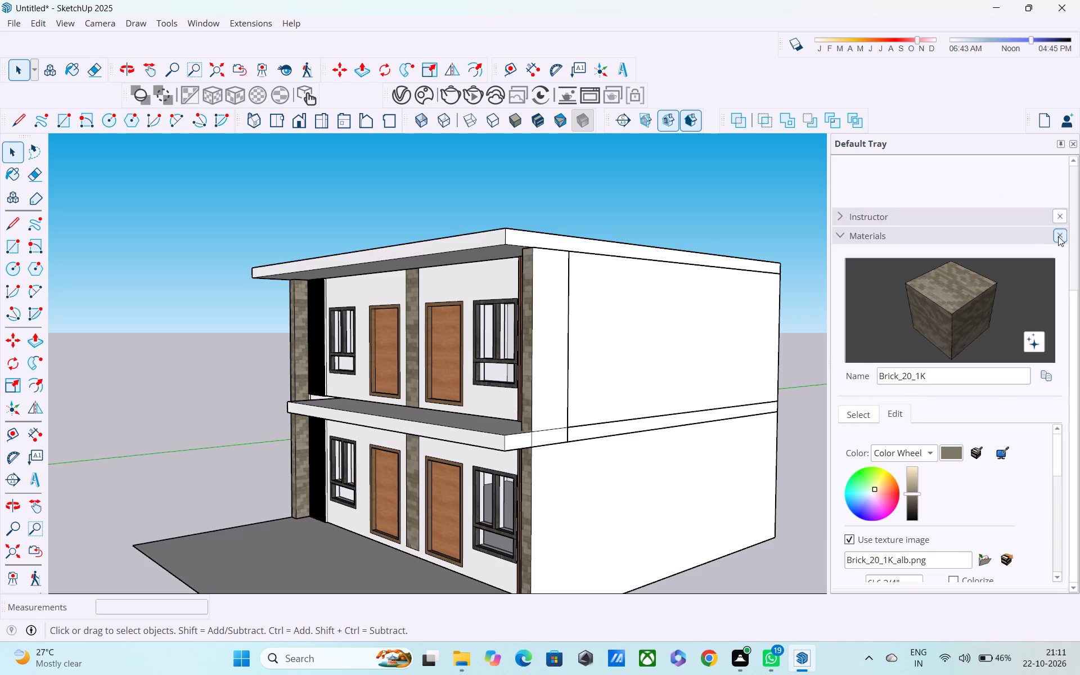
Add the Components section to the Default Tray and relist Materials beneath it.
left_click(1060, 235)
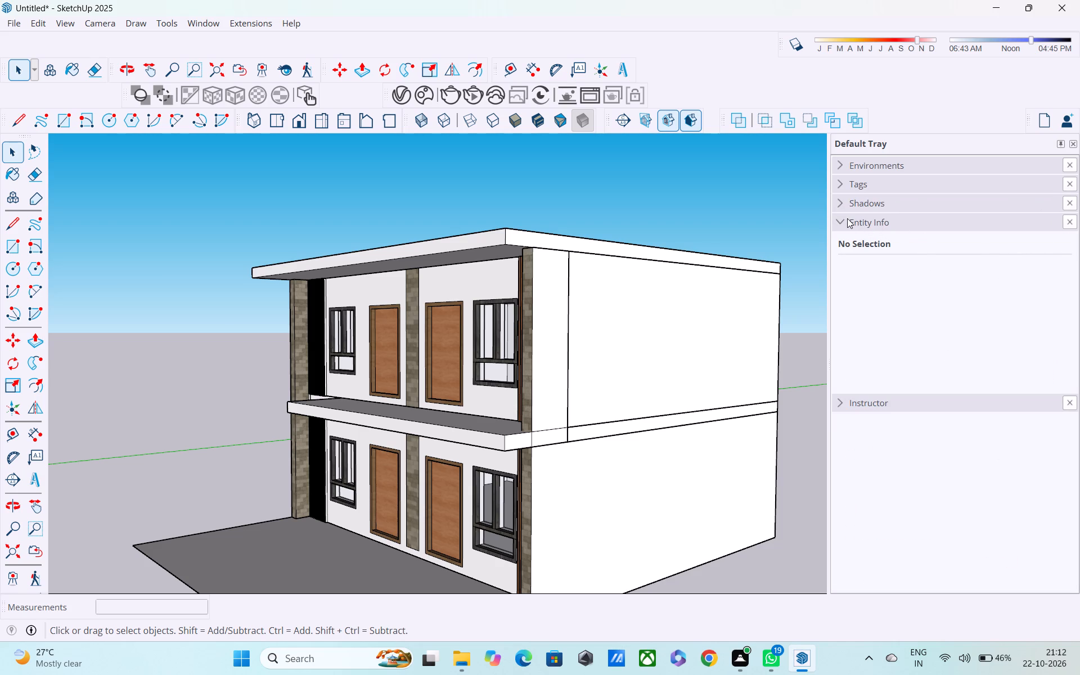
scroll(918, 215, "up", 2)
left_click(197, 21)
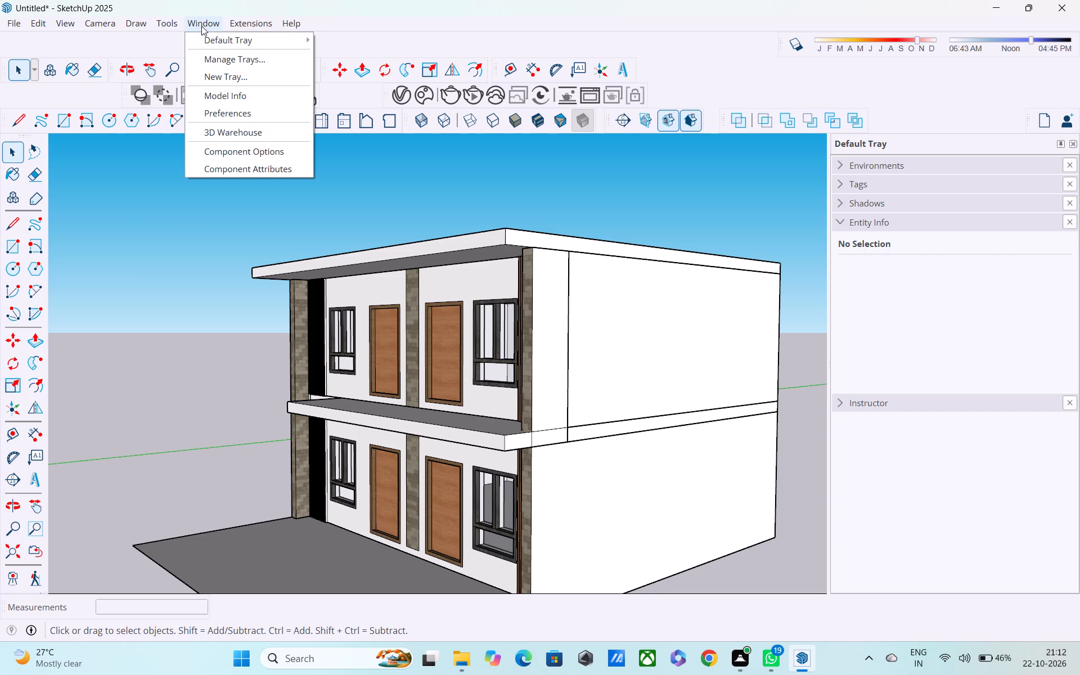
left_click(215, 47)
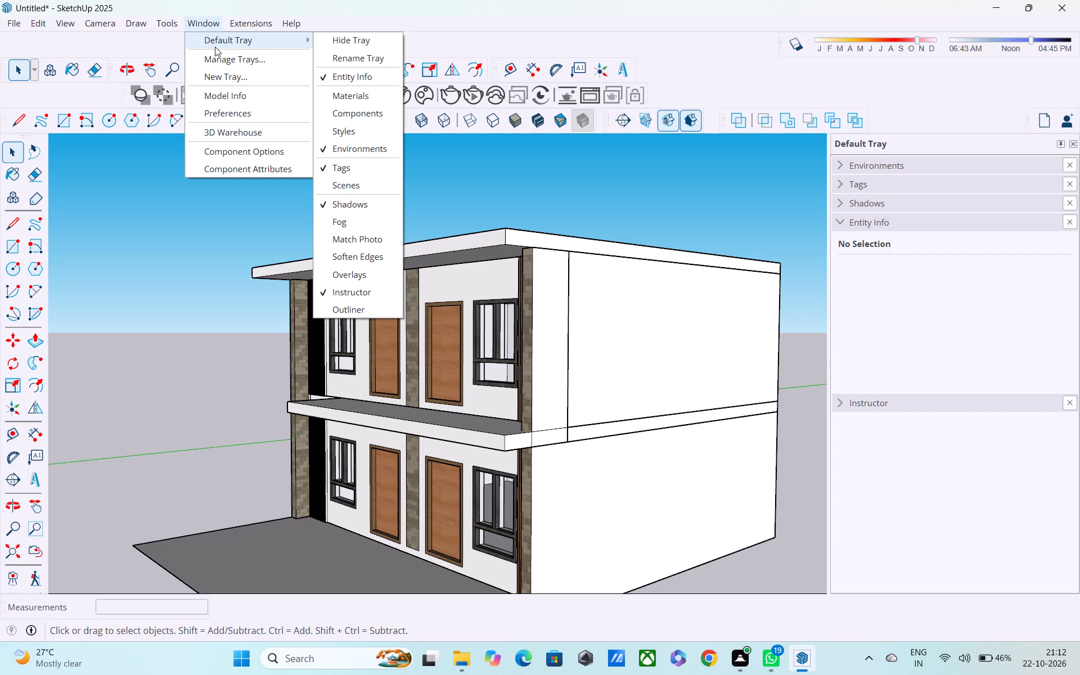
left_click(368, 110)
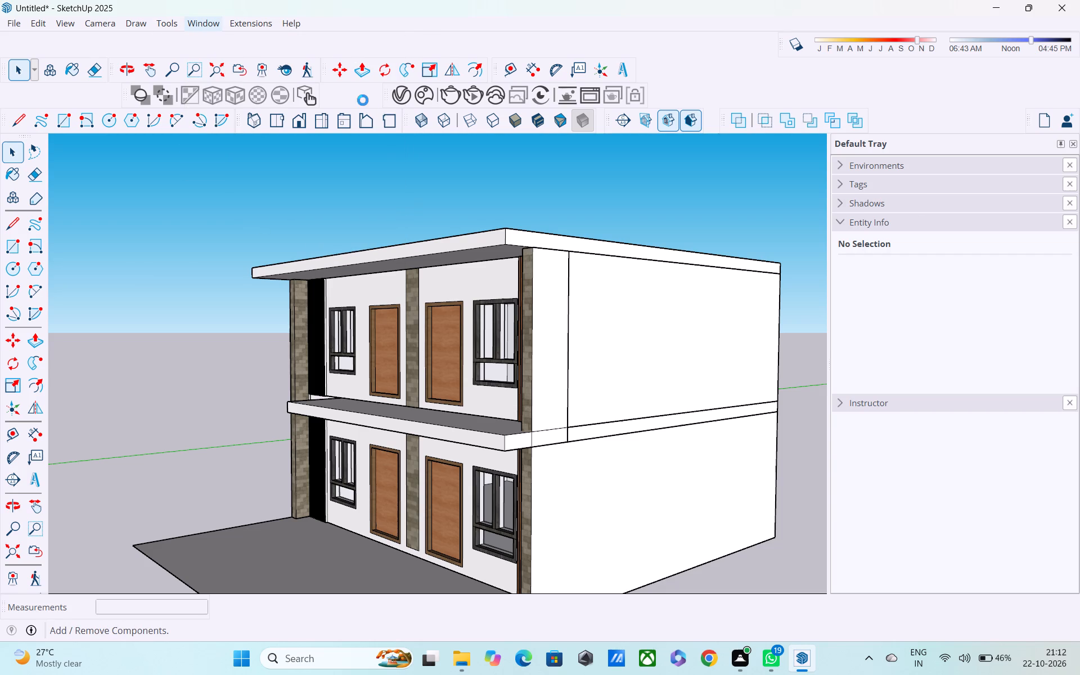
left_click(207, 26)
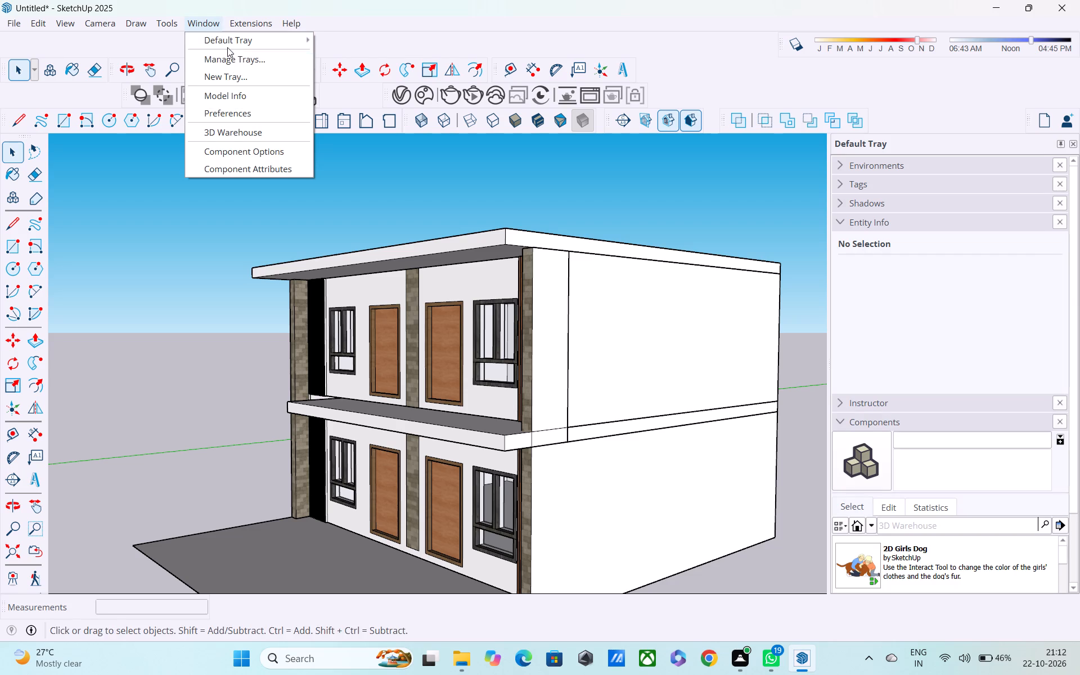
left_click(227, 43)
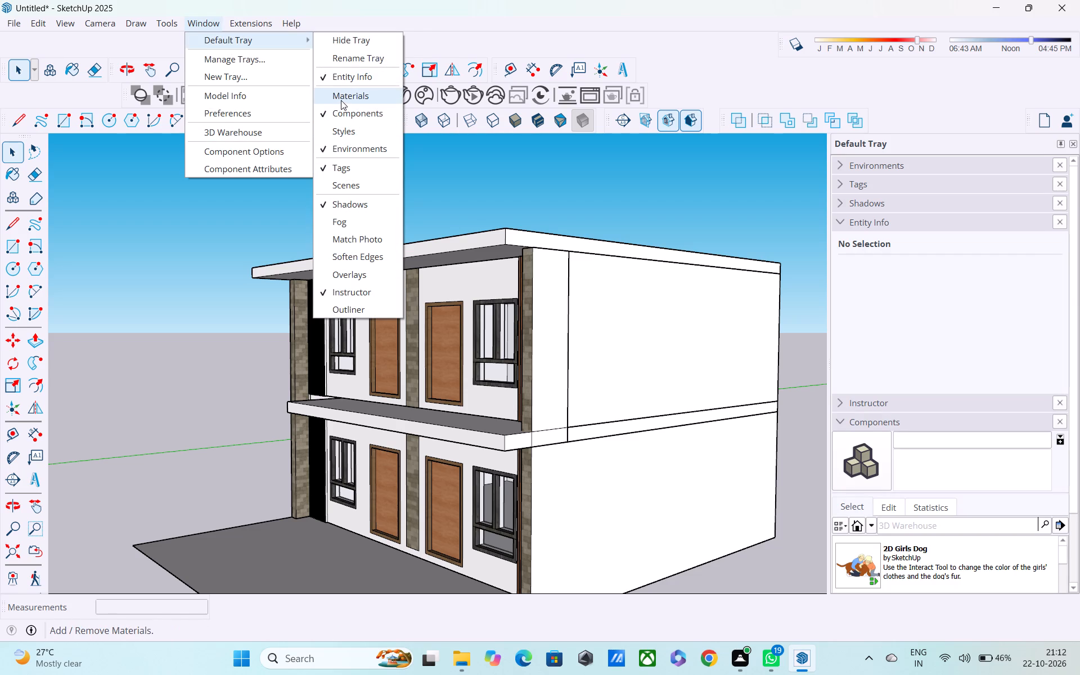
left_click(341, 100)
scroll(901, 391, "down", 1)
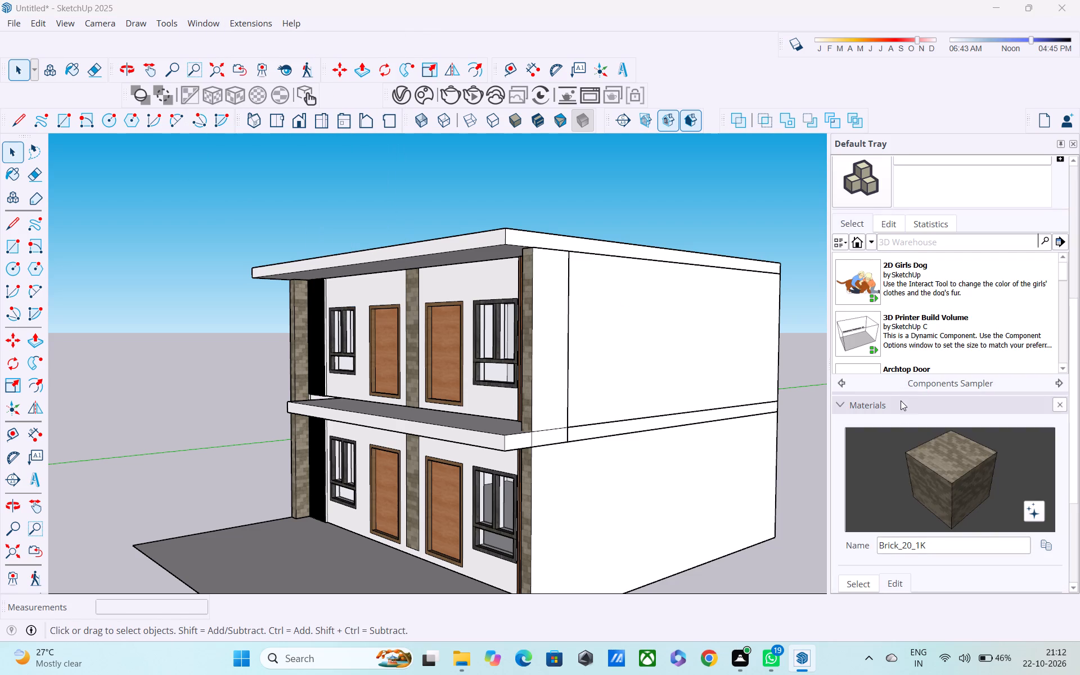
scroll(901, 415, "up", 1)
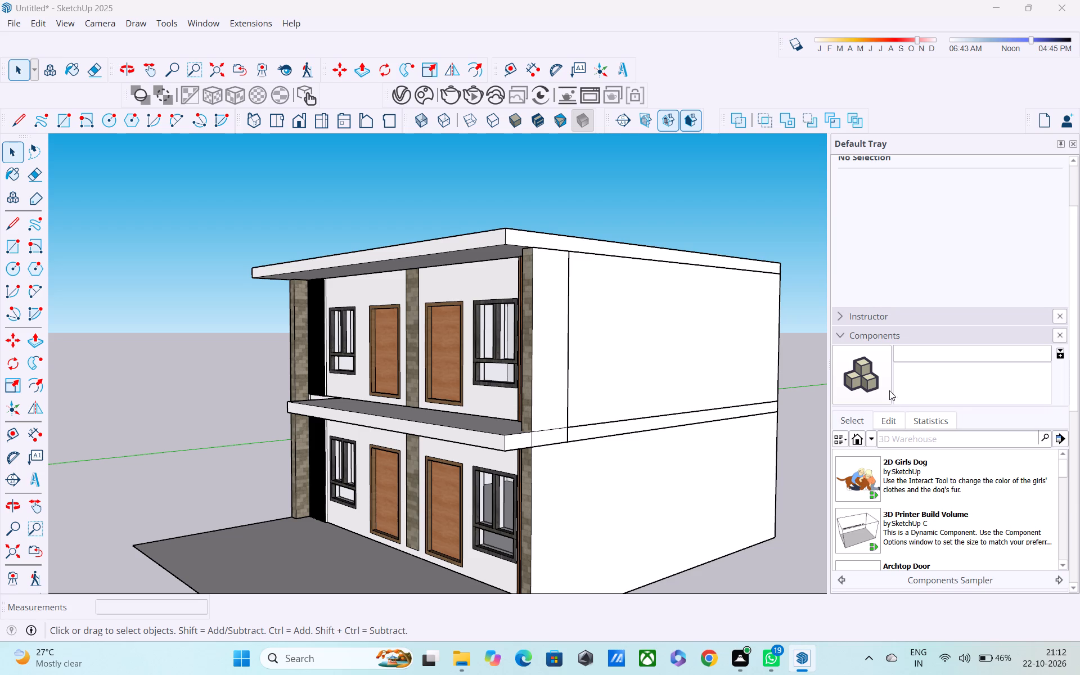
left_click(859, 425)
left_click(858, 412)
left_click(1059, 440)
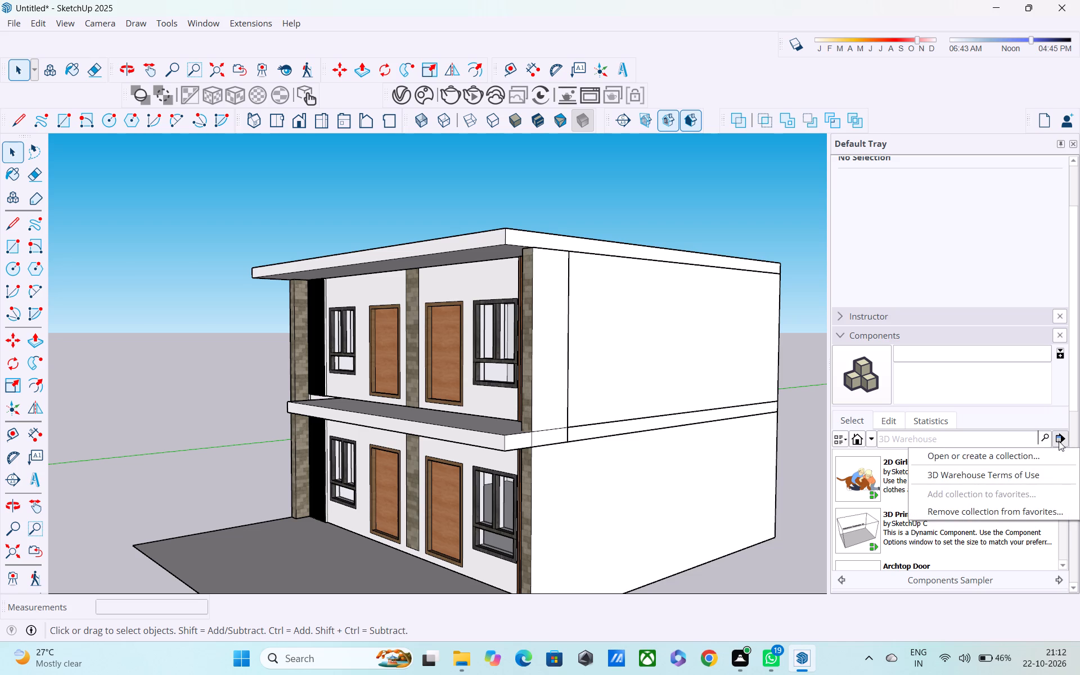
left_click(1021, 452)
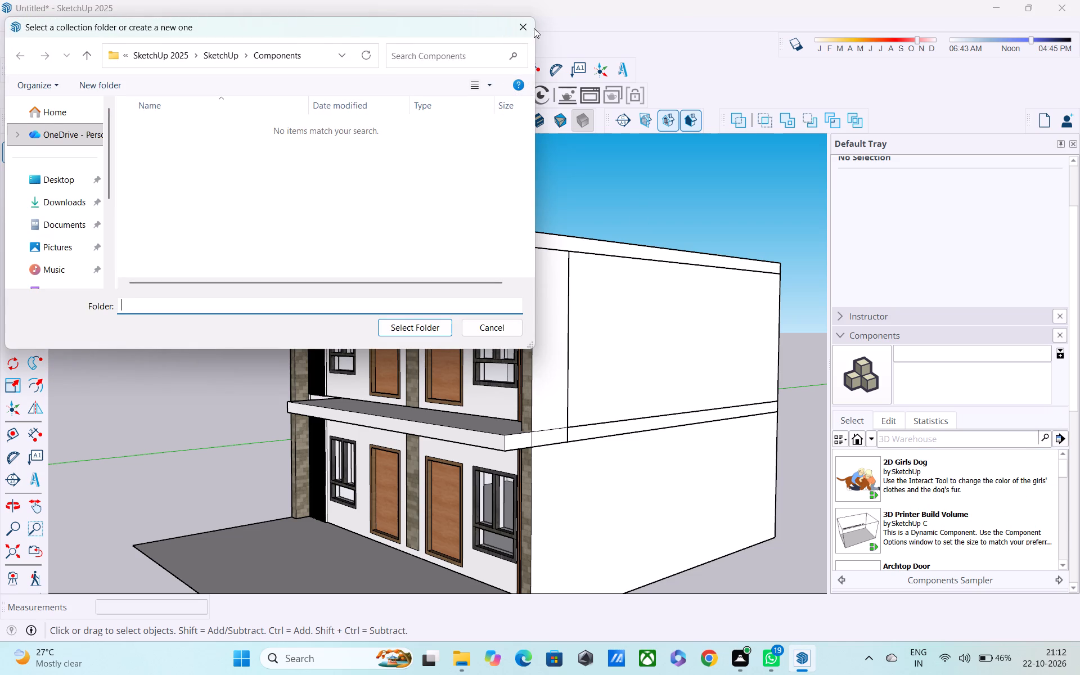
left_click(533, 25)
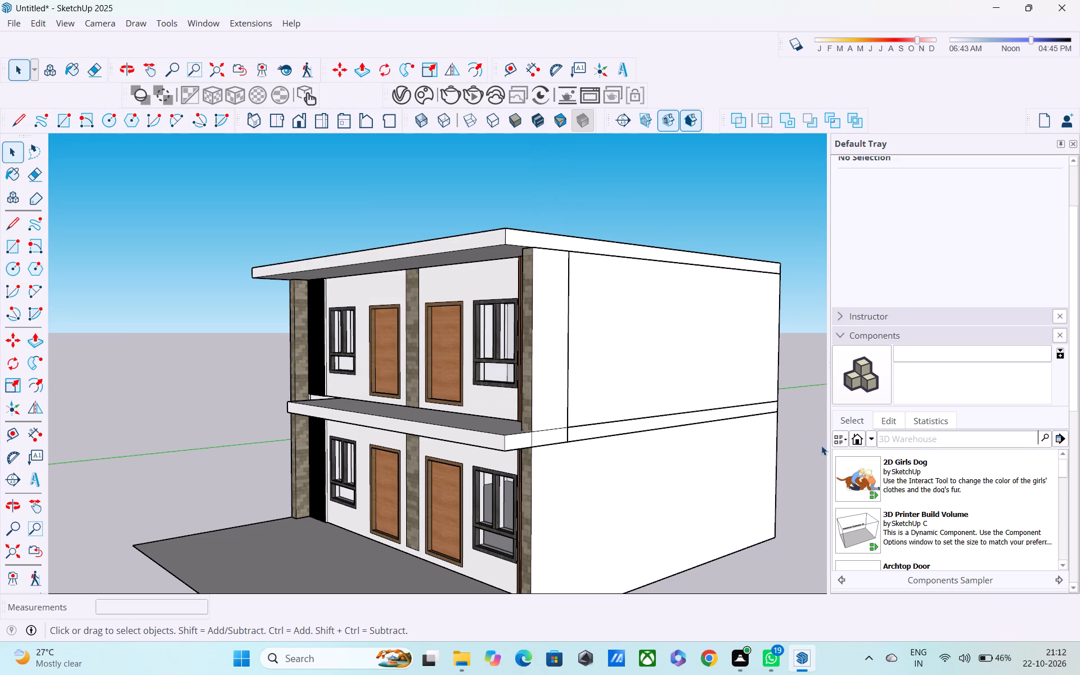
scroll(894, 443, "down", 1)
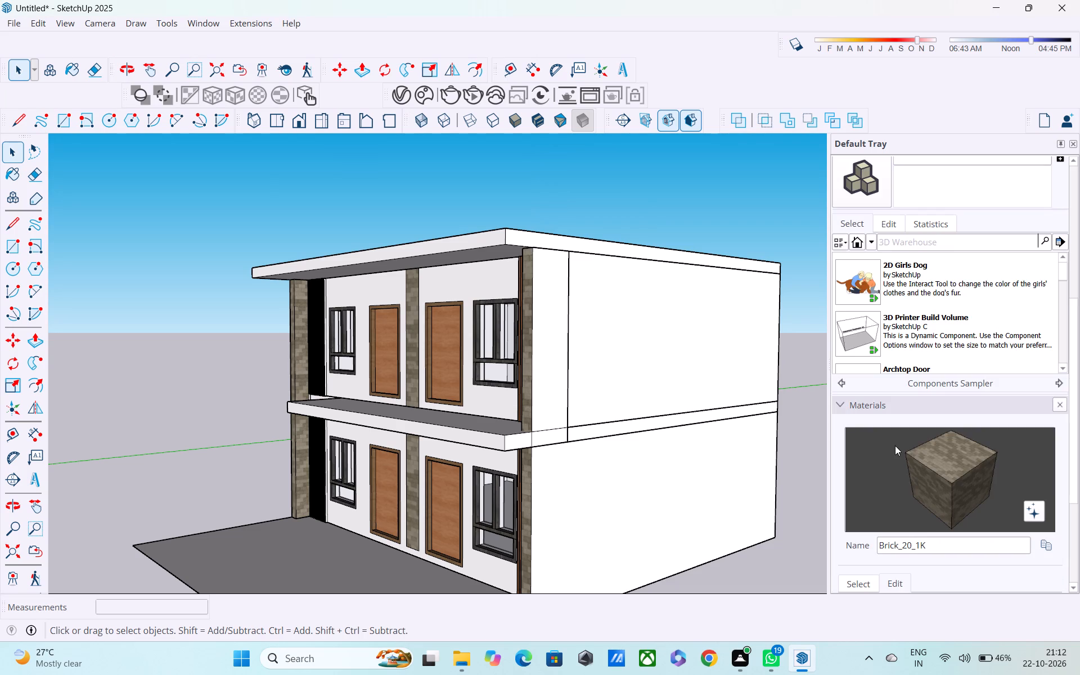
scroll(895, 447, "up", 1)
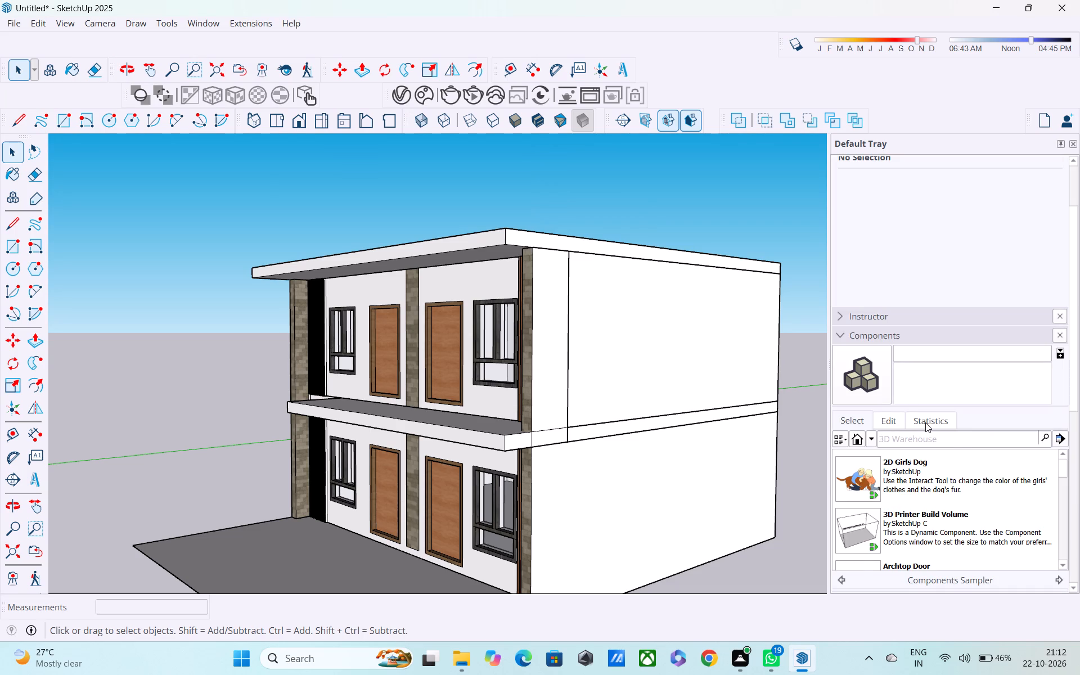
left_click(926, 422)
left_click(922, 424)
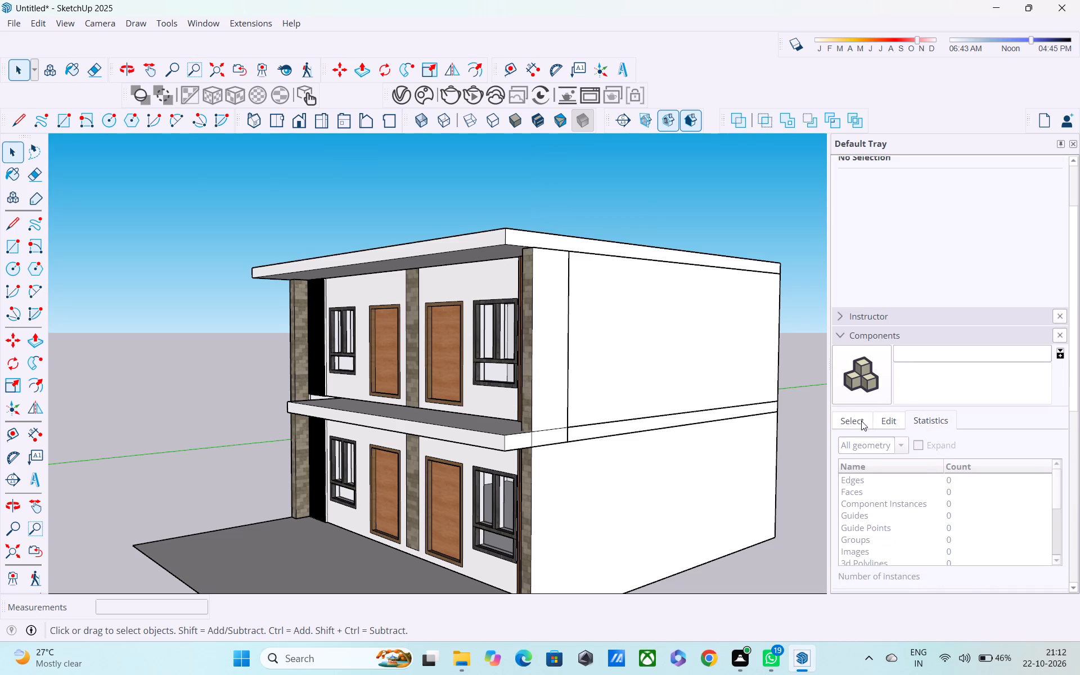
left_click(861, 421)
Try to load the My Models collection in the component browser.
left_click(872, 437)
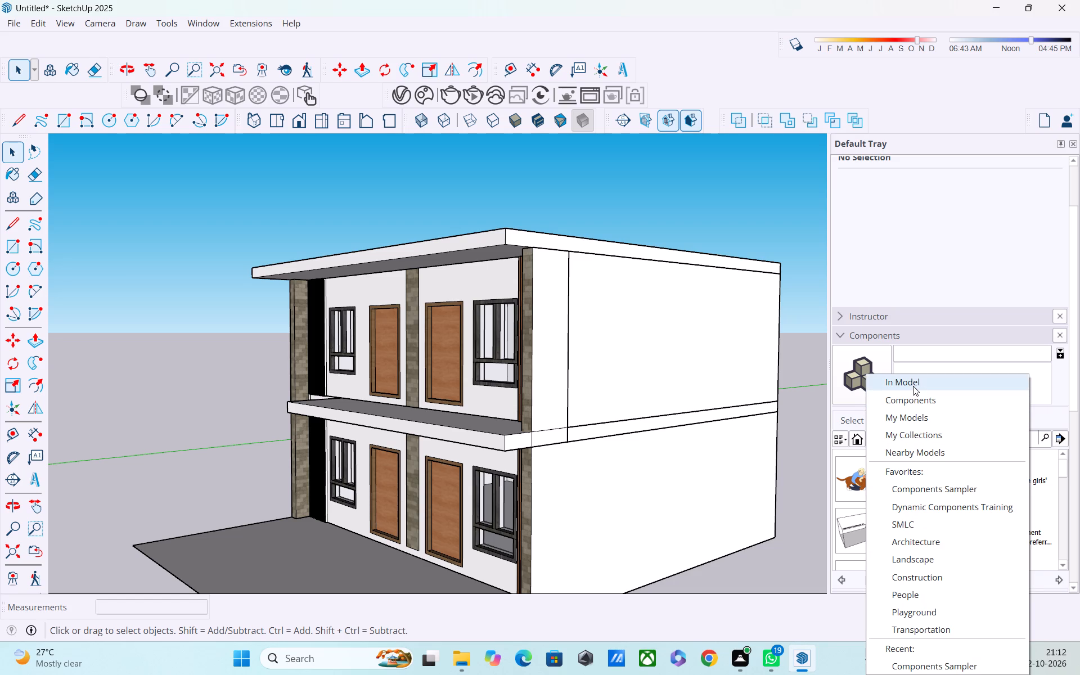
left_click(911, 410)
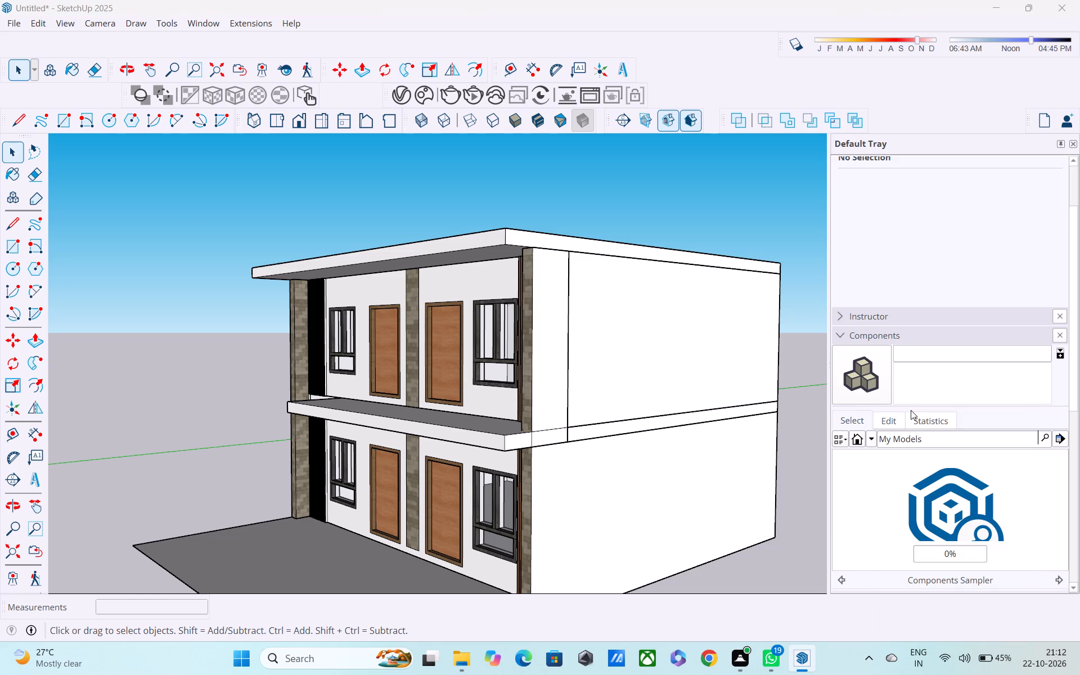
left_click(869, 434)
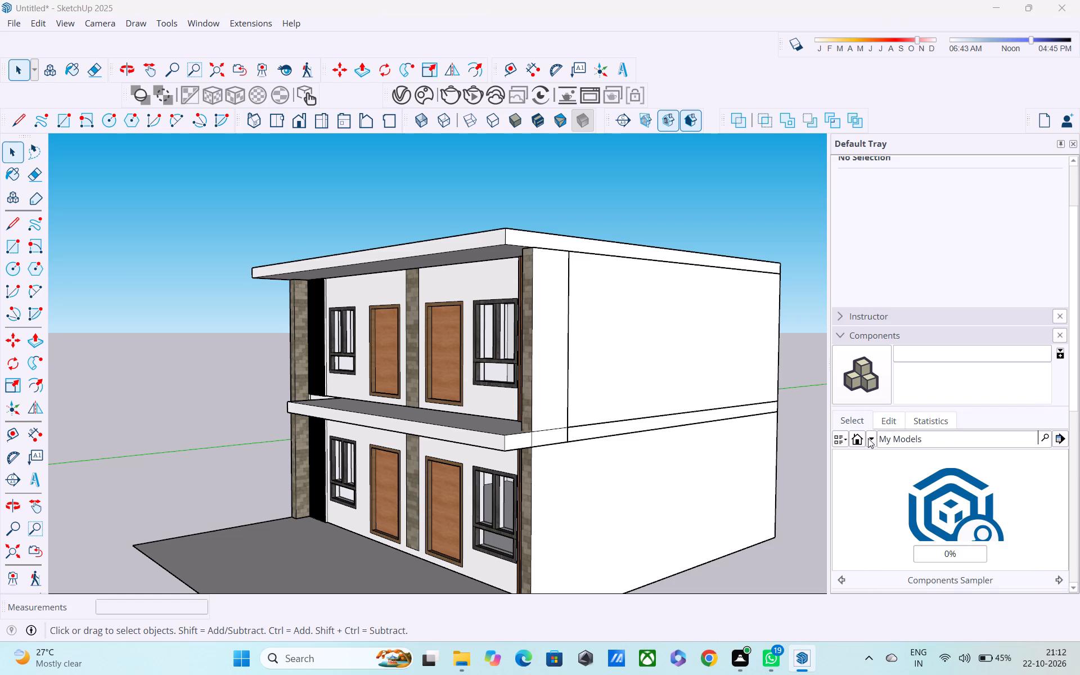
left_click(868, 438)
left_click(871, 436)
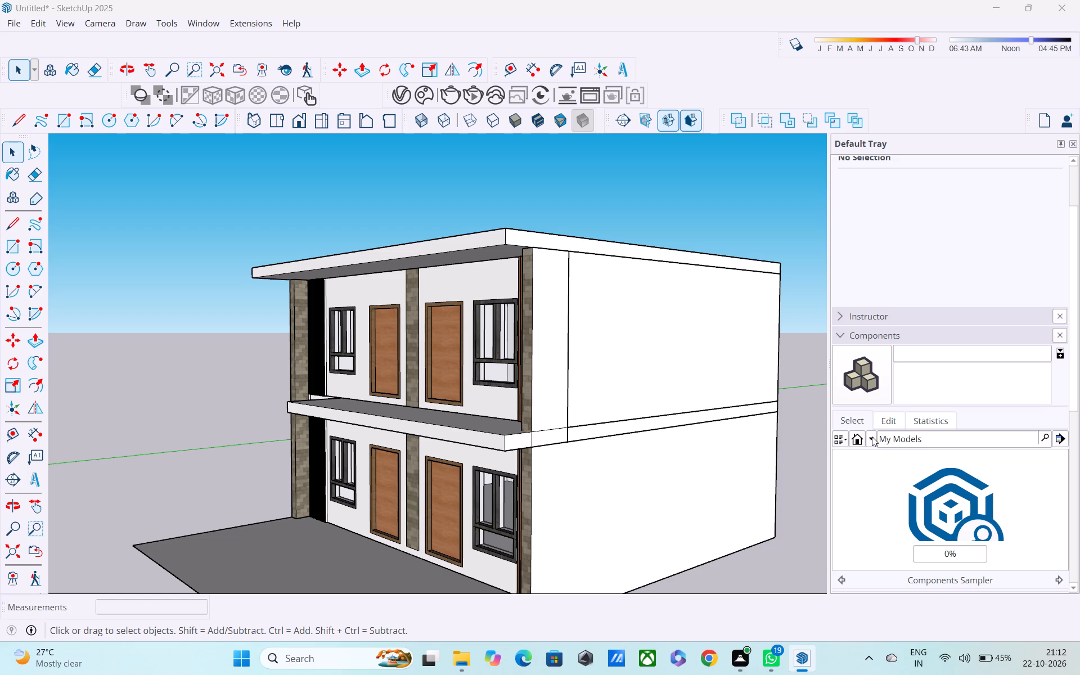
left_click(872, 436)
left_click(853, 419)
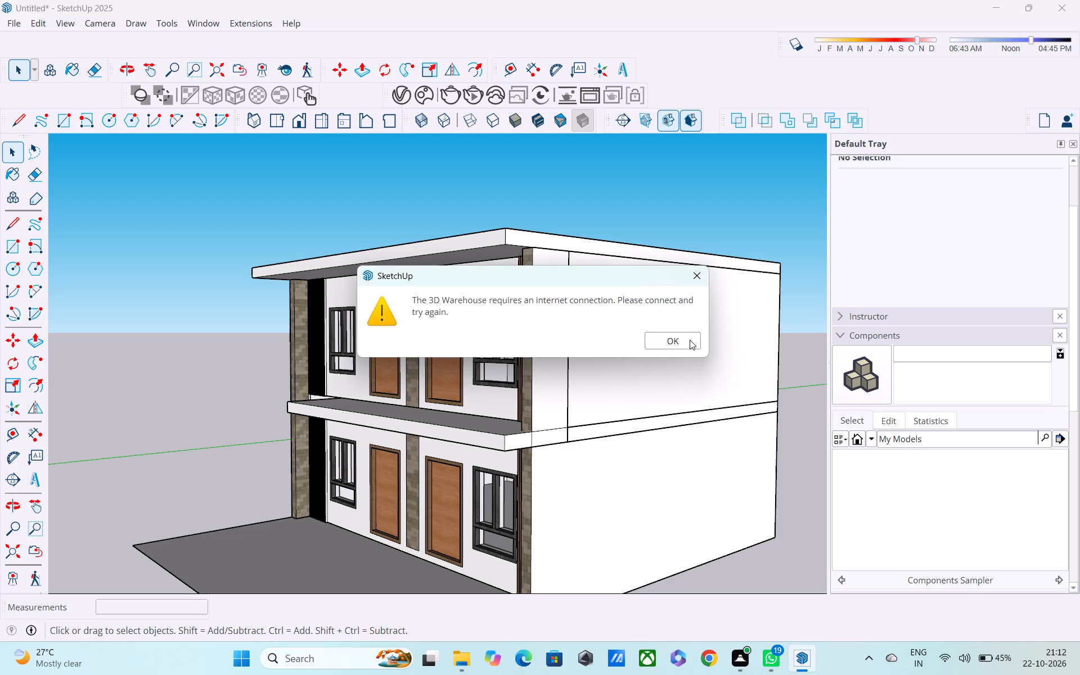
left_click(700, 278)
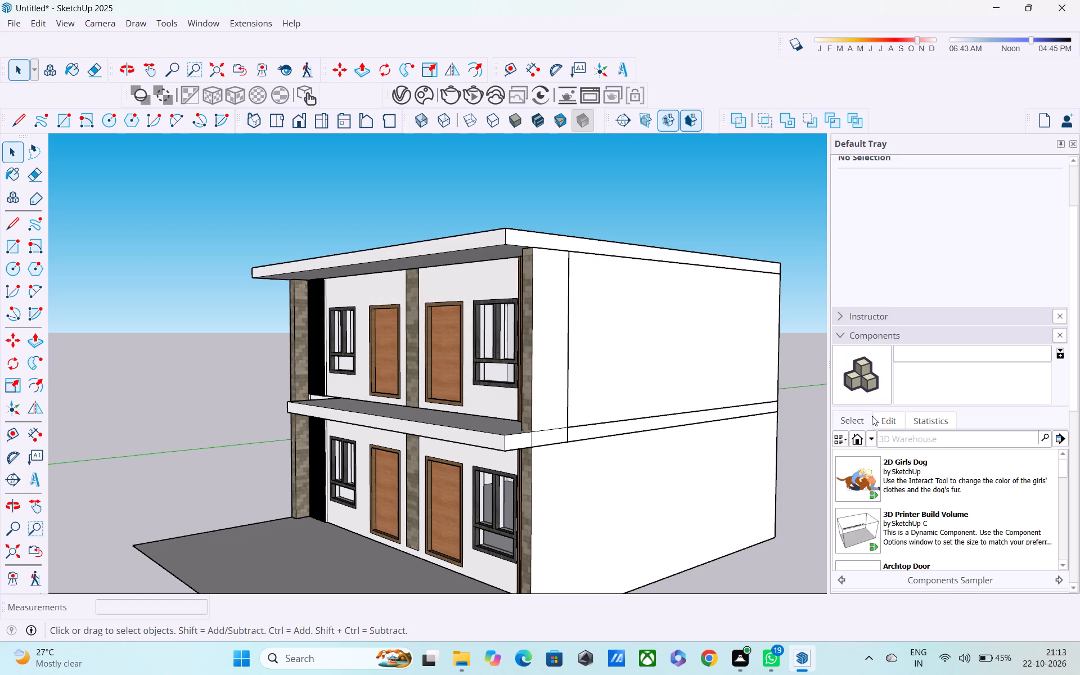
Look through the entire Components Sampler collection for components suited to the building, leaving component placement without inserting anything.
scroll(898, 493, "down", 1)
left_click(847, 520)
scroll(859, 508, "down", 3)
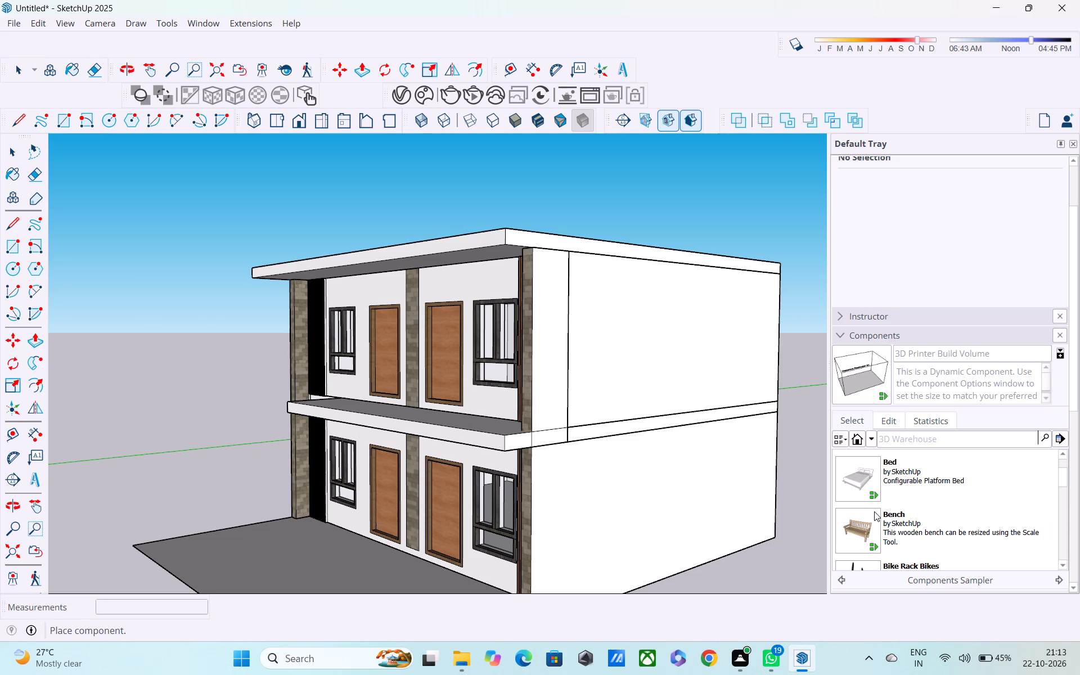
scroll(874, 511, "down", 3)
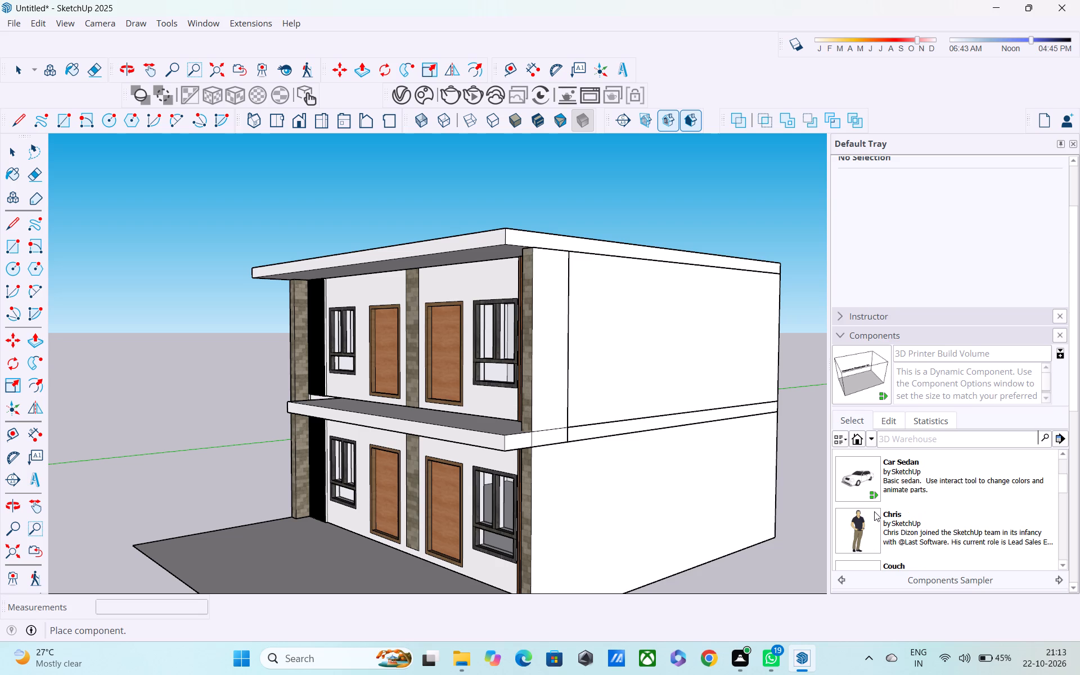
scroll(874, 511, "down", 2)
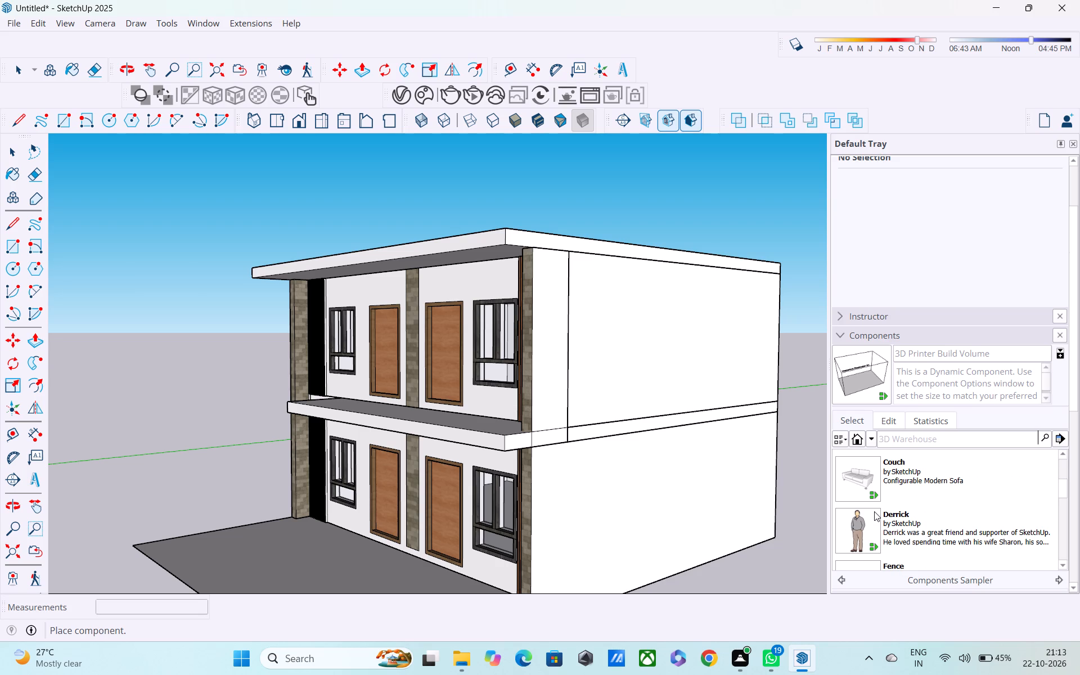
scroll(874, 511, "down", 2)
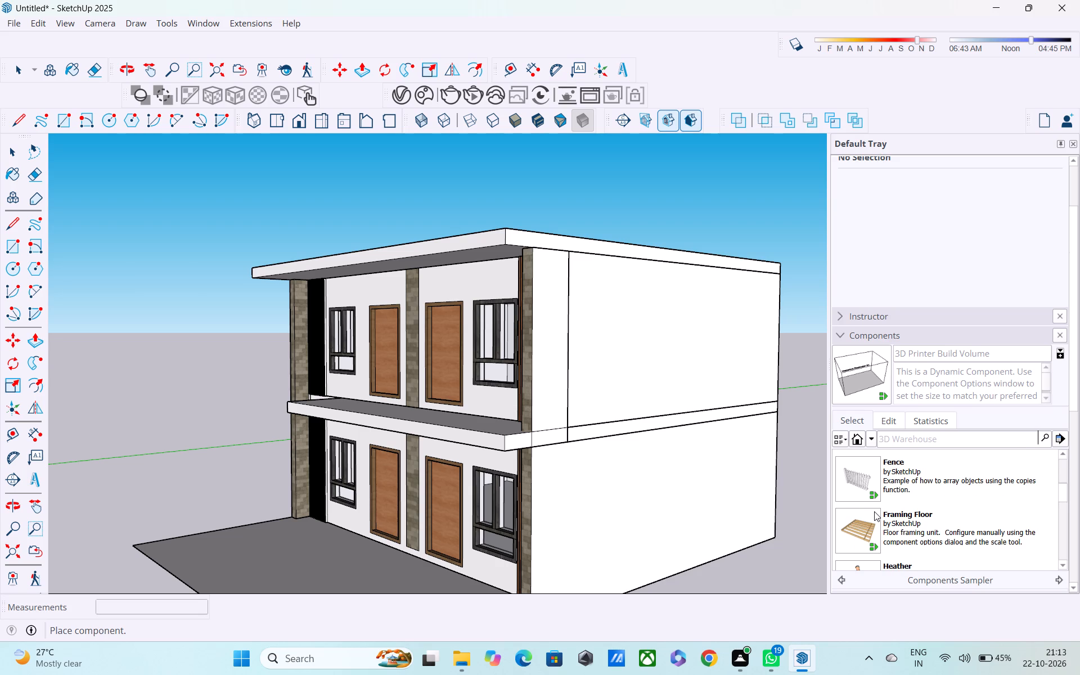
scroll(874, 511, "down", 3)
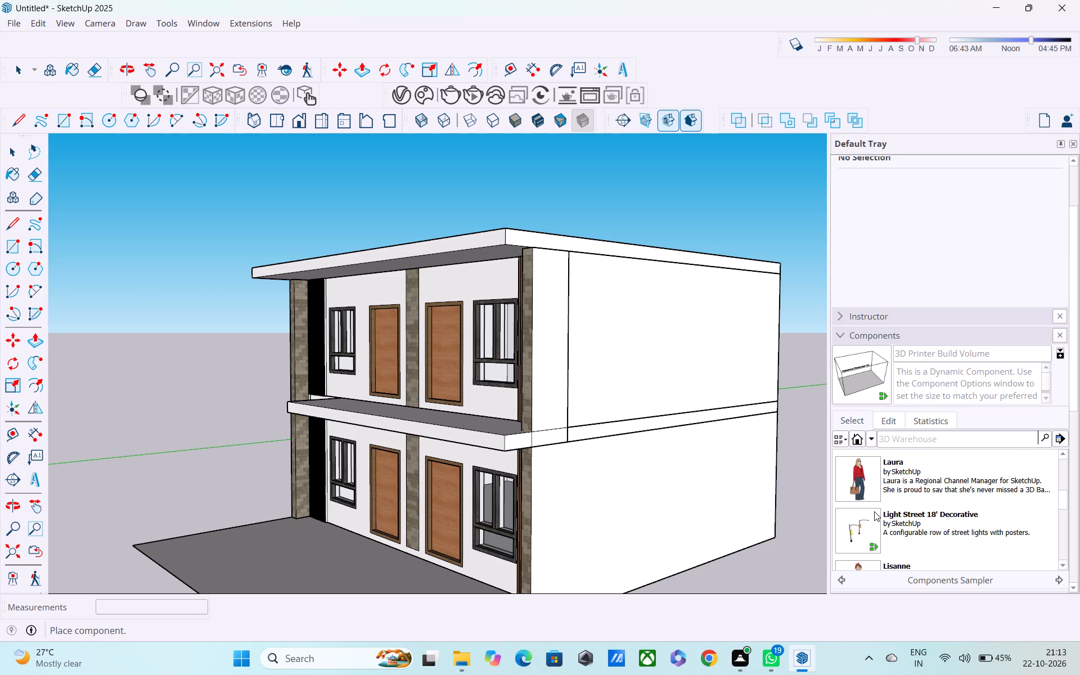
scroll(874, 511, "down", 3)
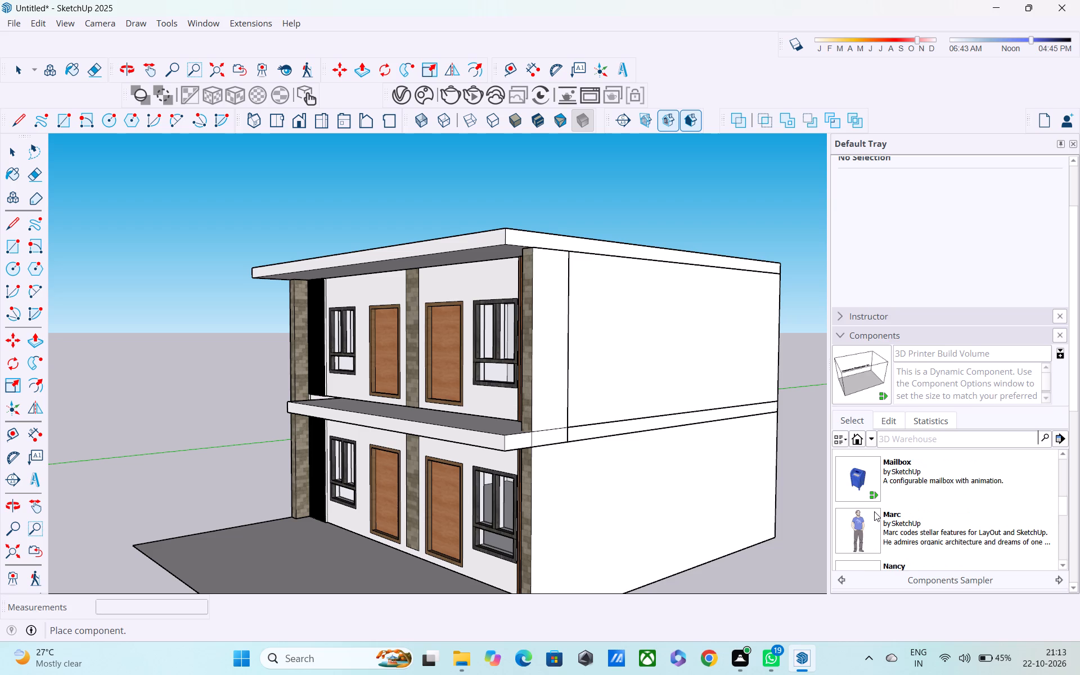
scroll(874, 511, "down", 10)
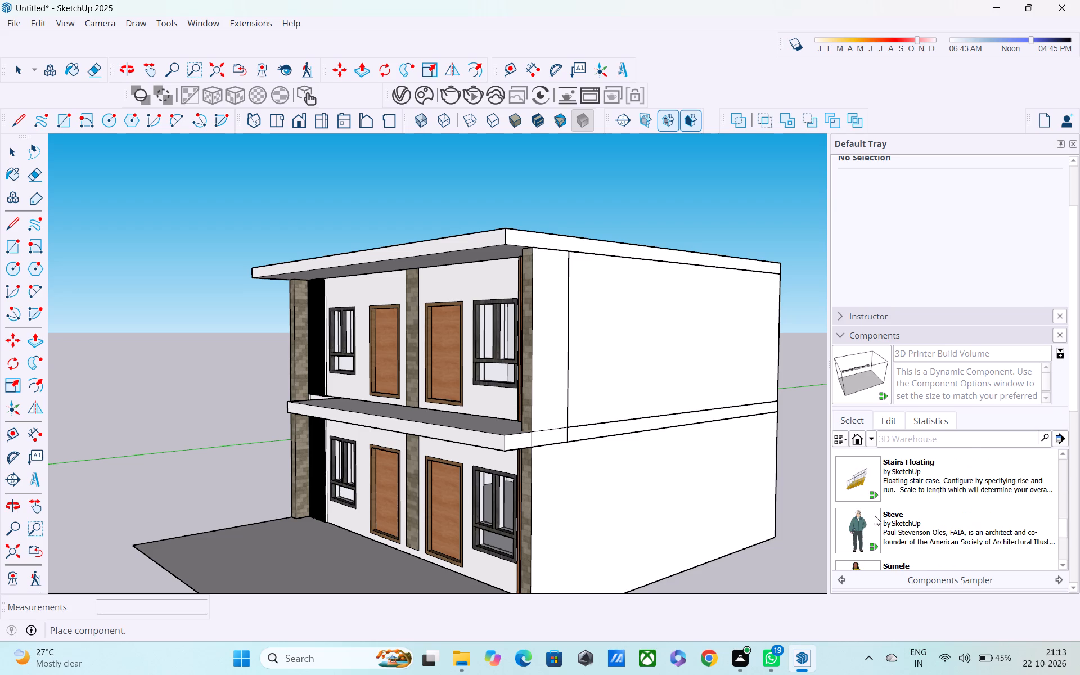
scroll(875, 516, "down", 2)
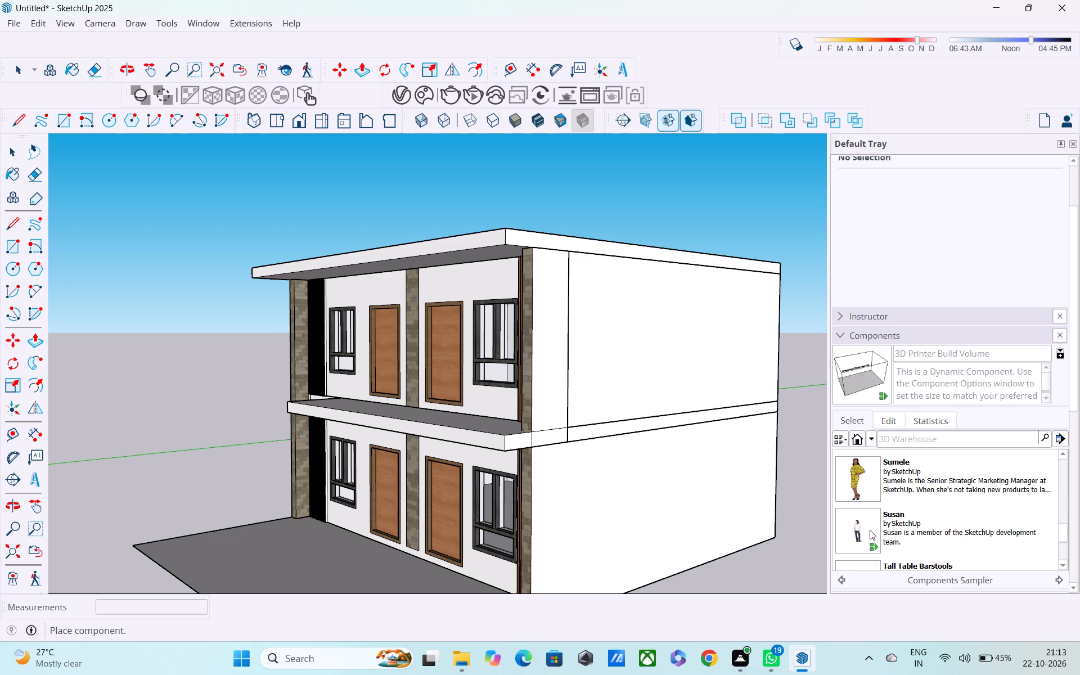
scroll(870, 530, "down", 5)
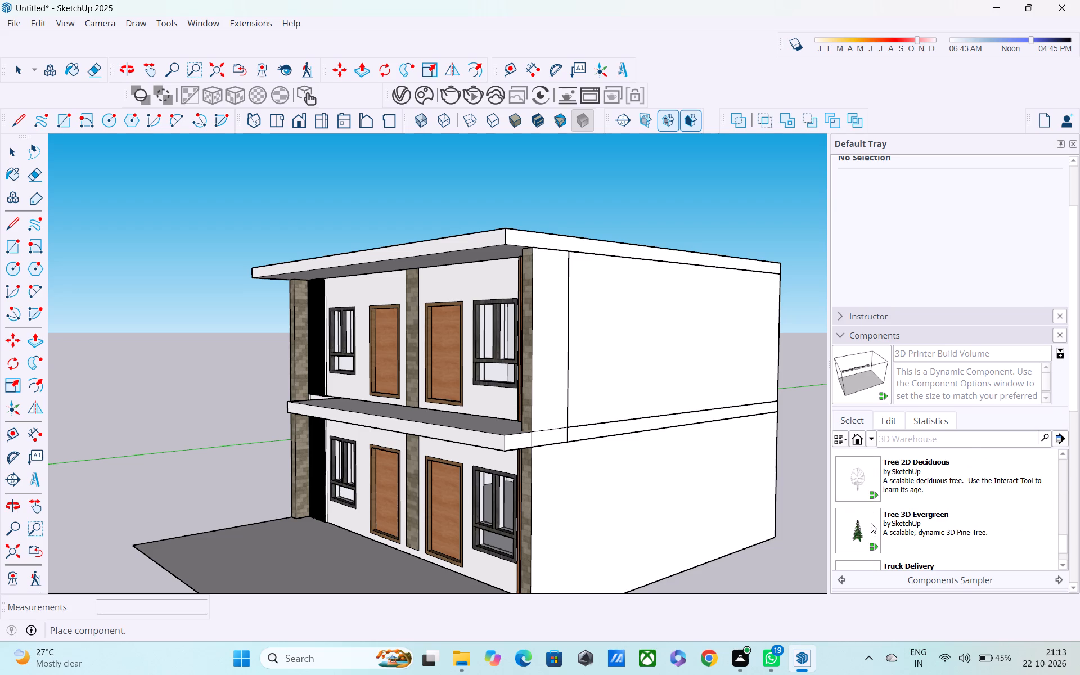
scroll(871, 523, "down", 4)
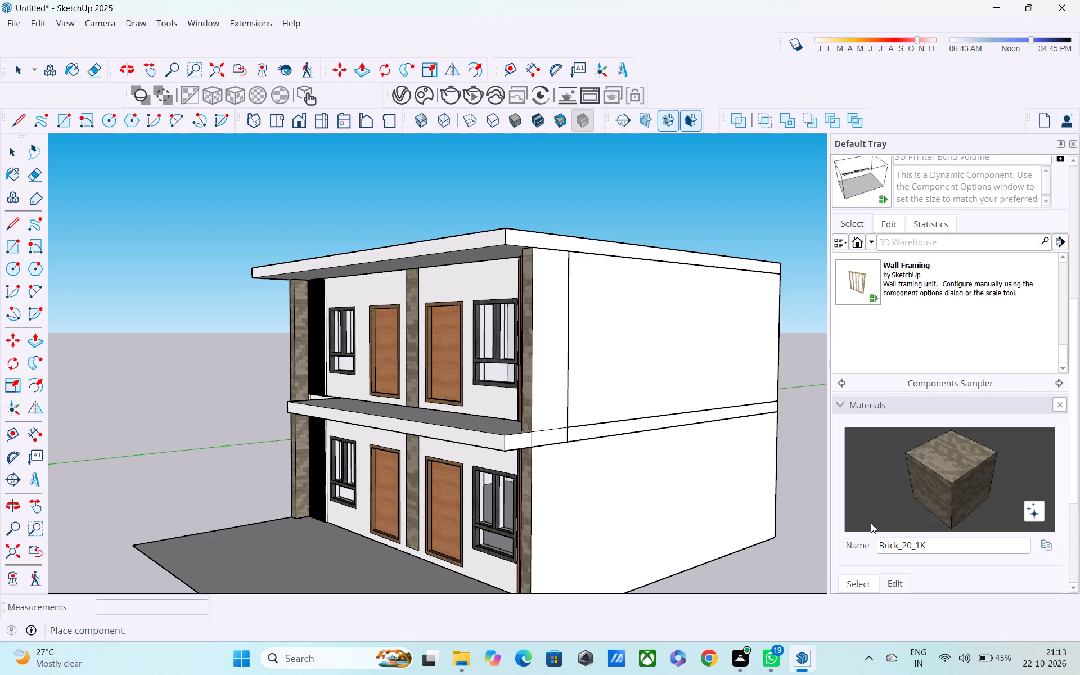
scroll(871, 523, "up", 4)
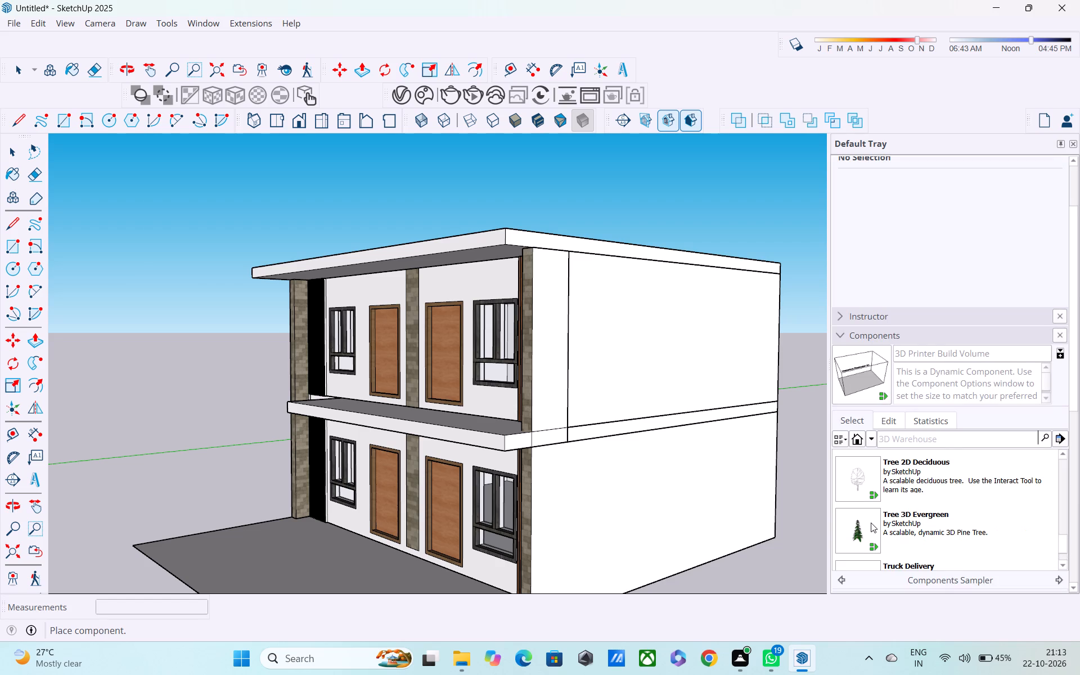
scroll(865, 517, "up", 4)
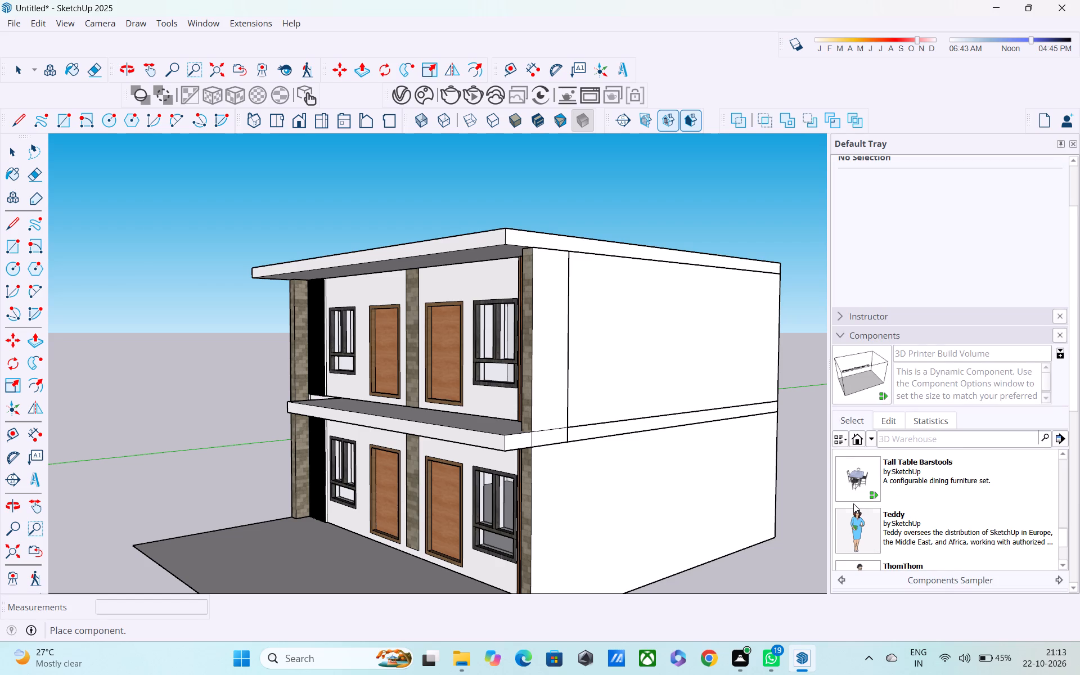
scroll(853, 503, "up", 3)
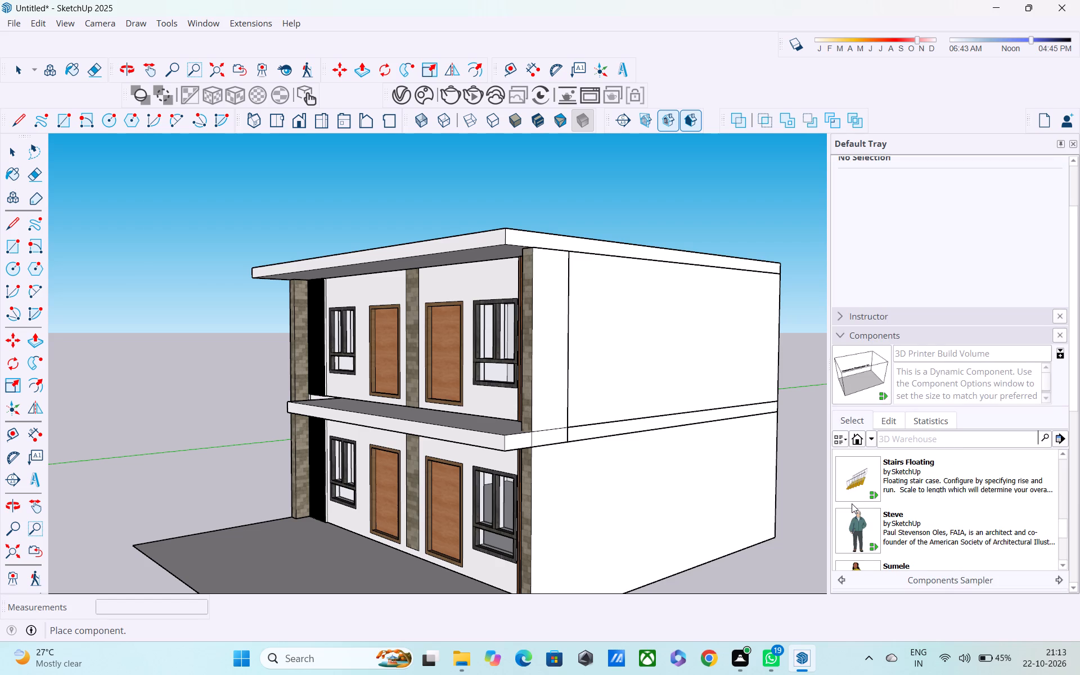
scroll(852, 503, "up", 3)
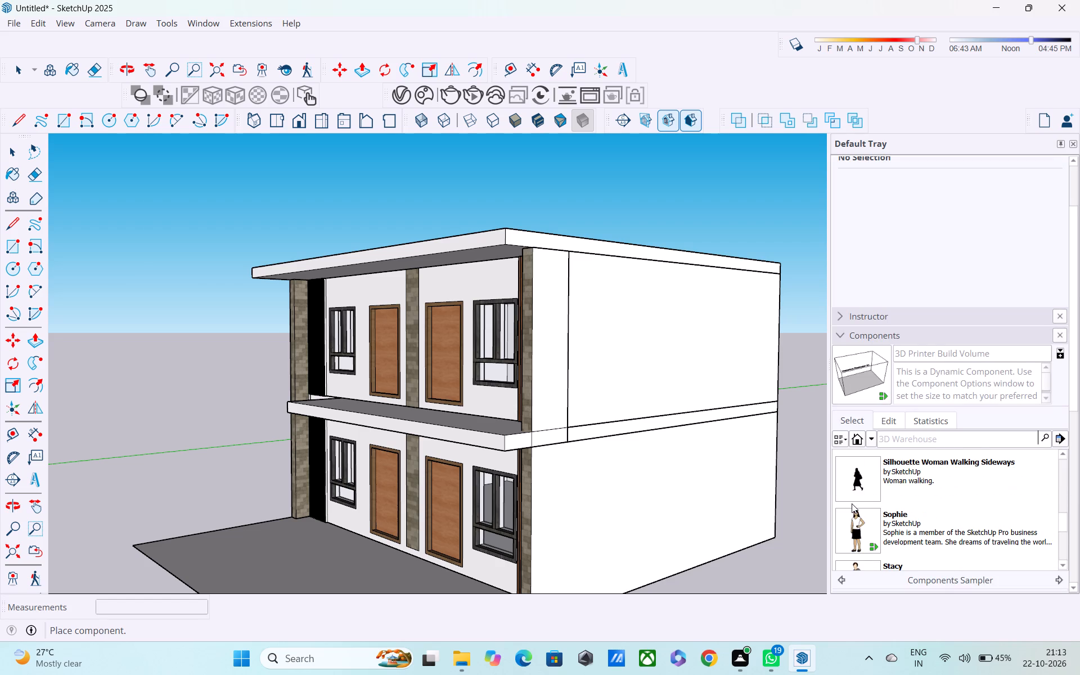
scroll(852, 503, "up", 2)
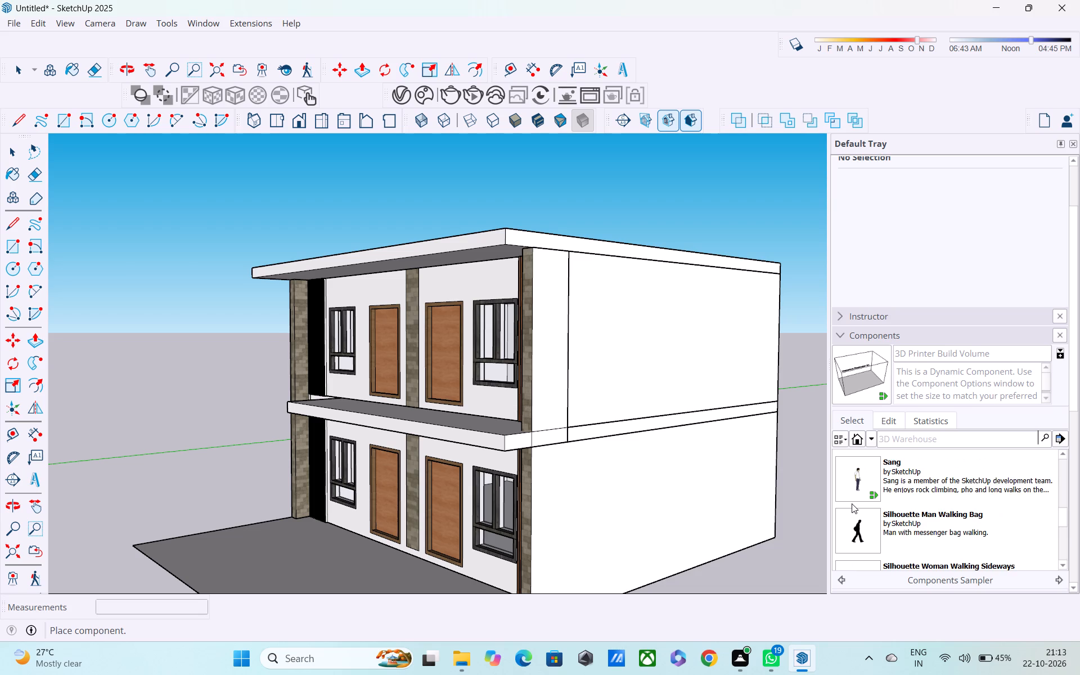
scroll(852, 503, "up", 3)
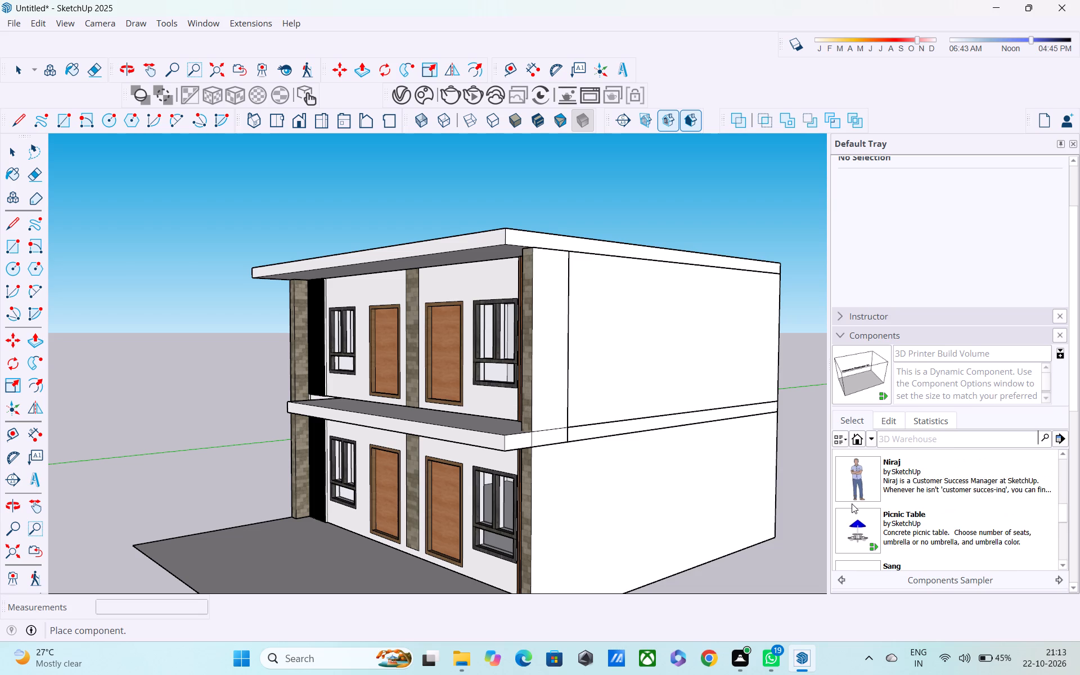
scroll(852, 503, "up", 2)
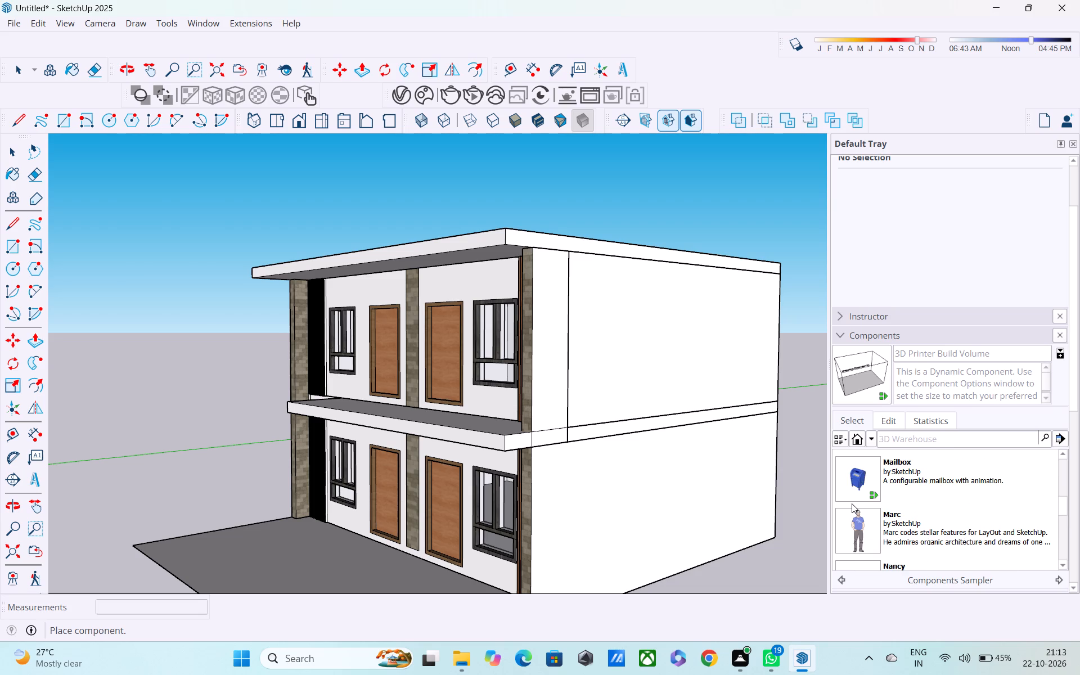
scroll(852, 503, "up", 4)
scroll(825, 462, "up", 1)
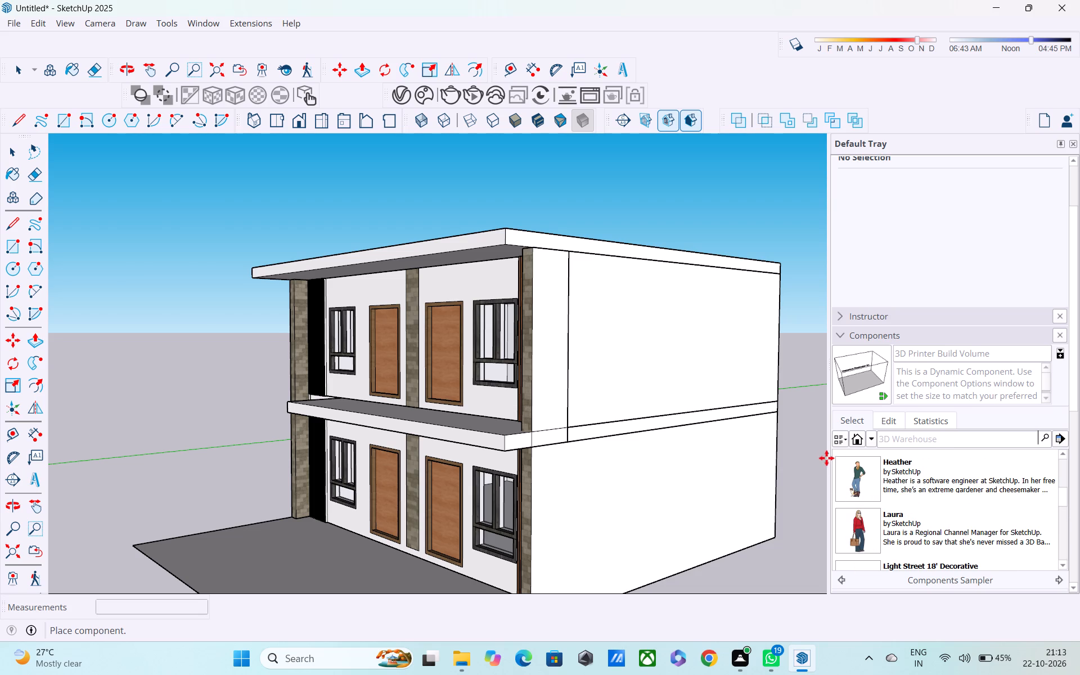
scroll(853, 481, "up", 6)
scroll(861, 510, "down", 1)
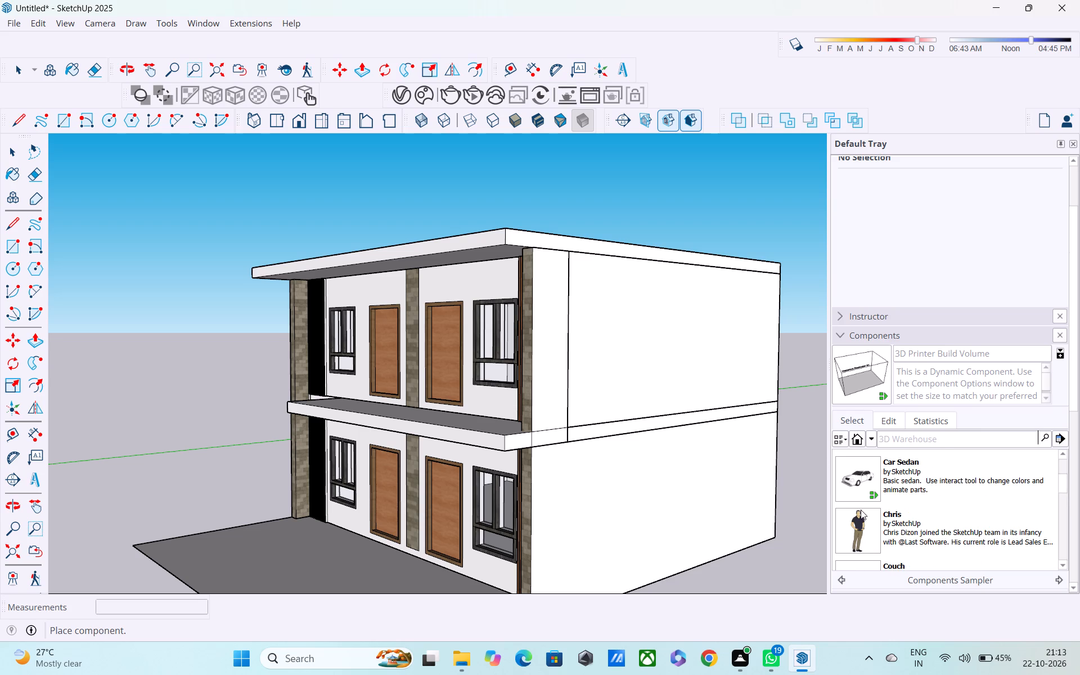
scroll(861, 510, "up", 4)
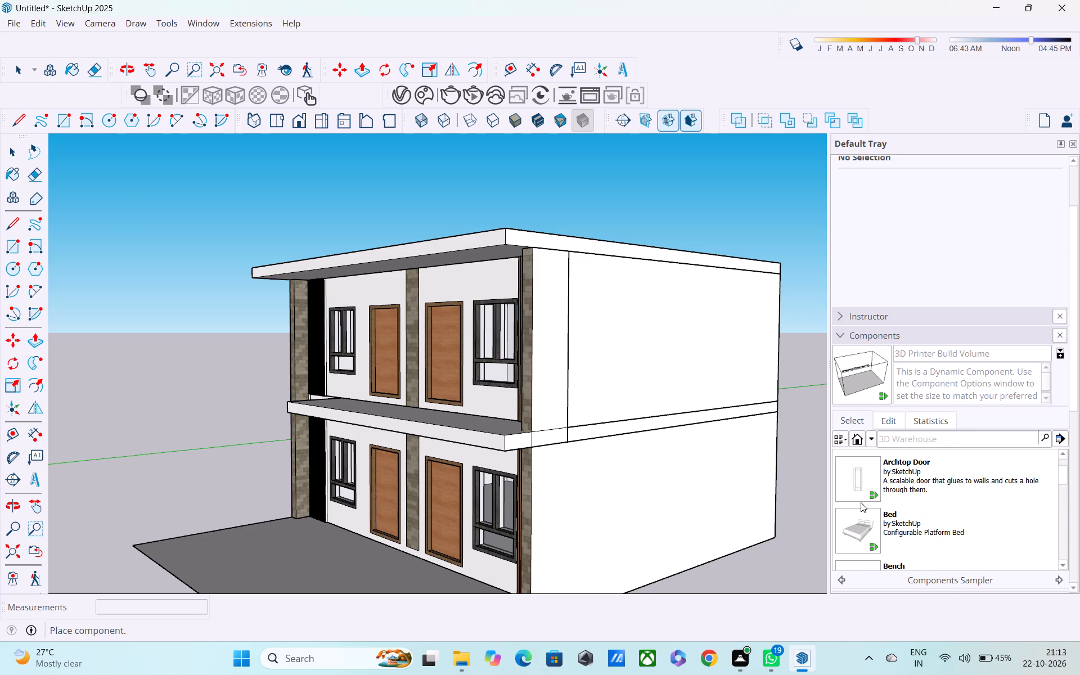
scroll(861, 499, "up", 4)
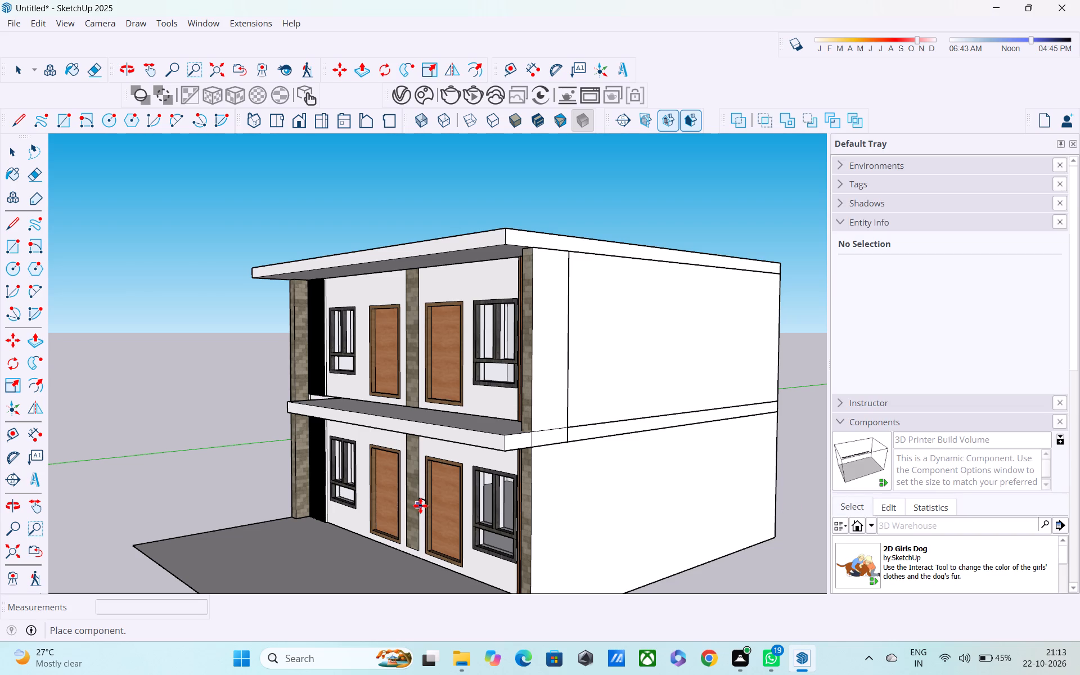
key("Escape")
key("space")
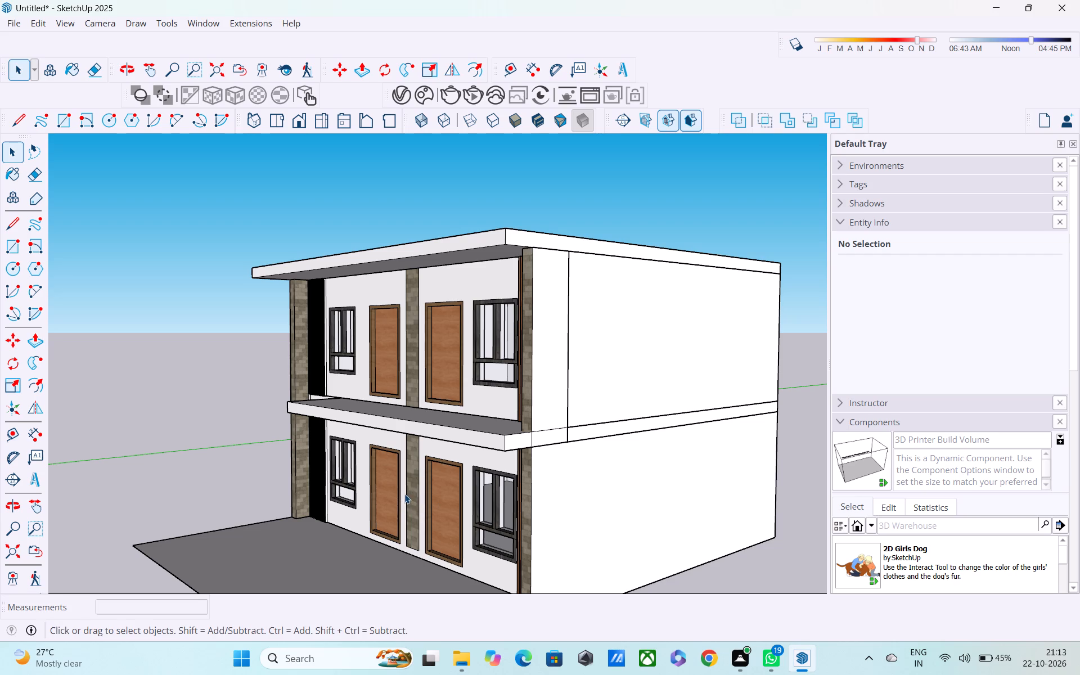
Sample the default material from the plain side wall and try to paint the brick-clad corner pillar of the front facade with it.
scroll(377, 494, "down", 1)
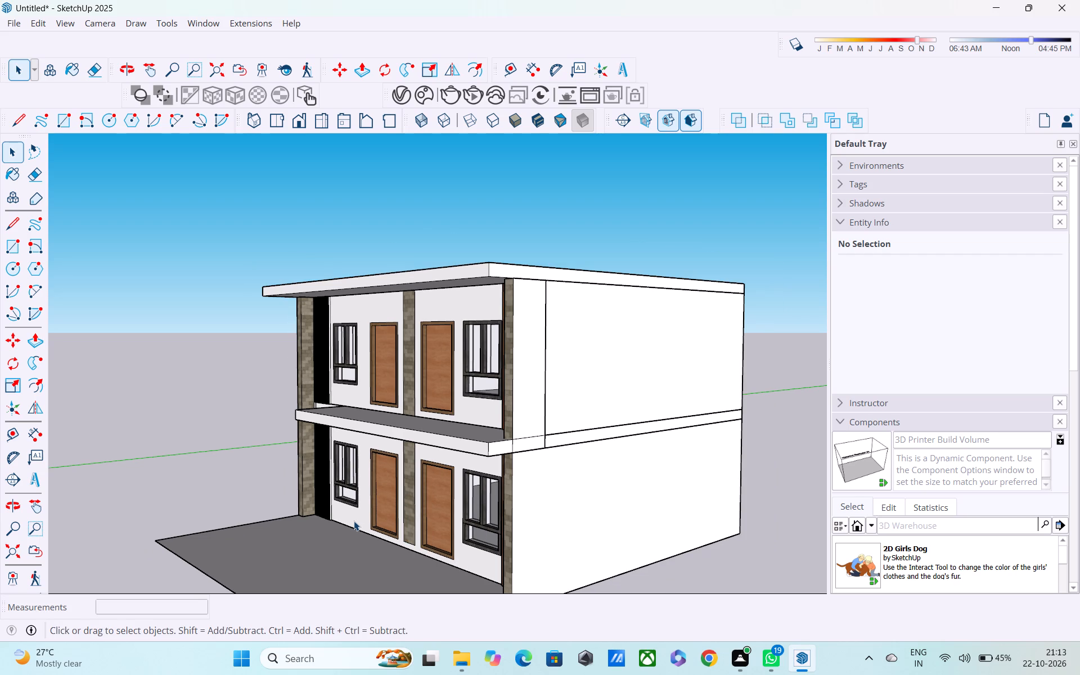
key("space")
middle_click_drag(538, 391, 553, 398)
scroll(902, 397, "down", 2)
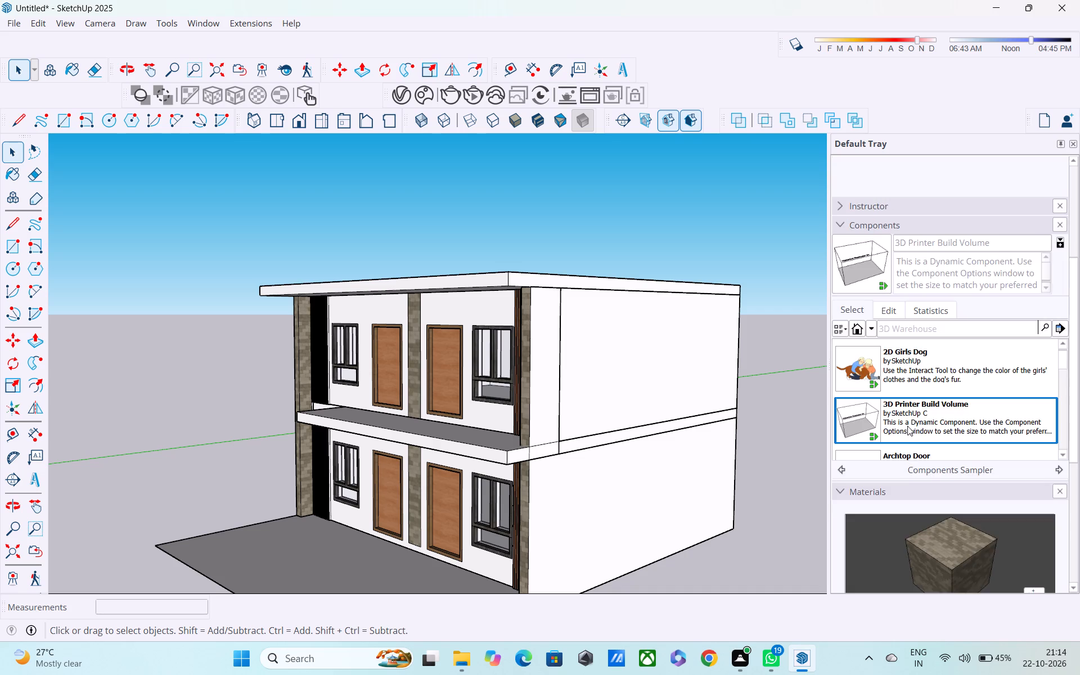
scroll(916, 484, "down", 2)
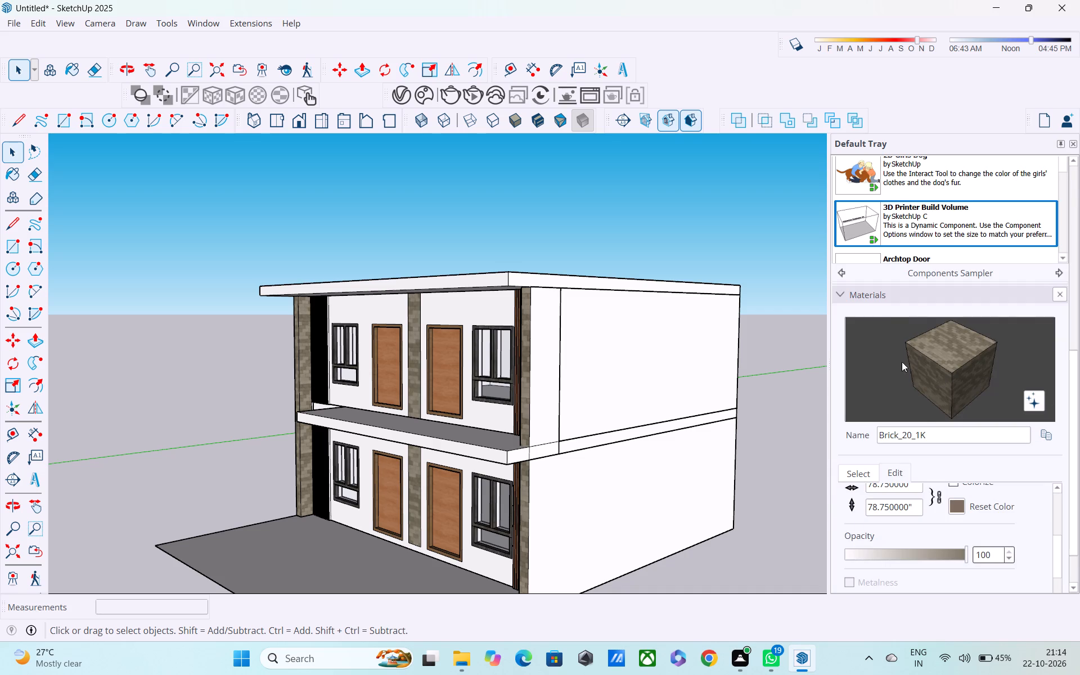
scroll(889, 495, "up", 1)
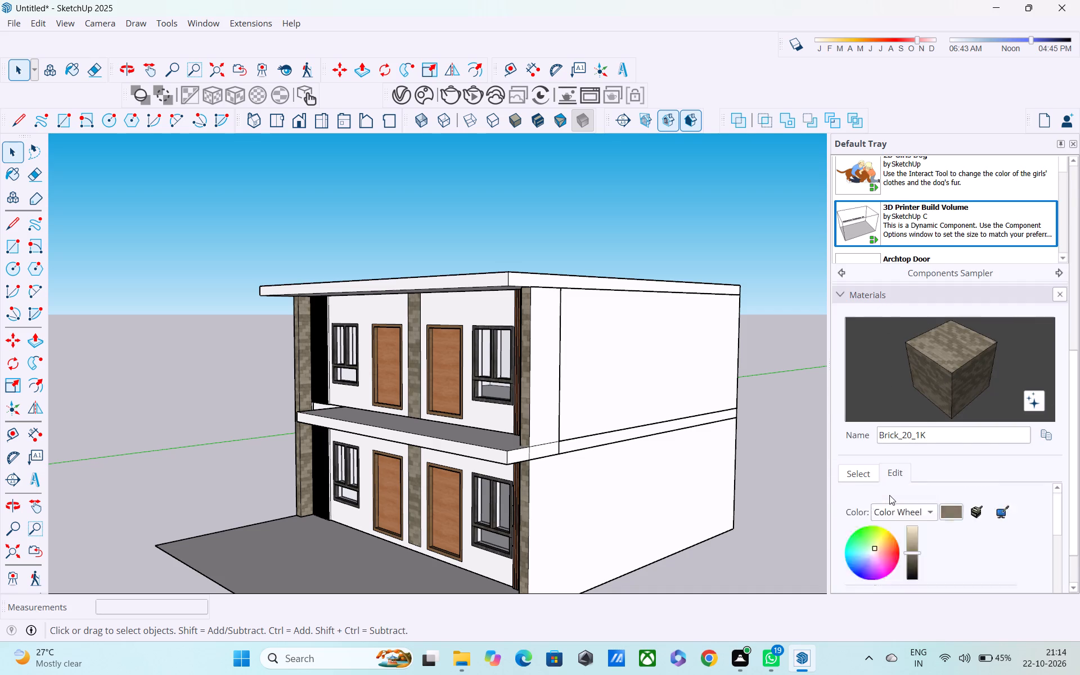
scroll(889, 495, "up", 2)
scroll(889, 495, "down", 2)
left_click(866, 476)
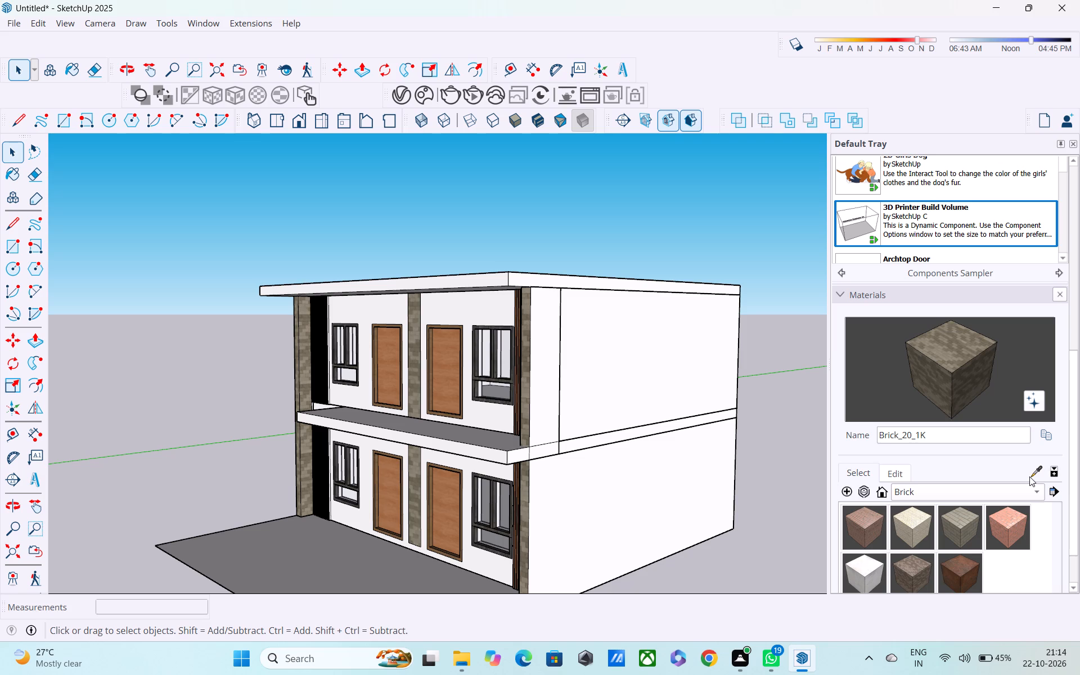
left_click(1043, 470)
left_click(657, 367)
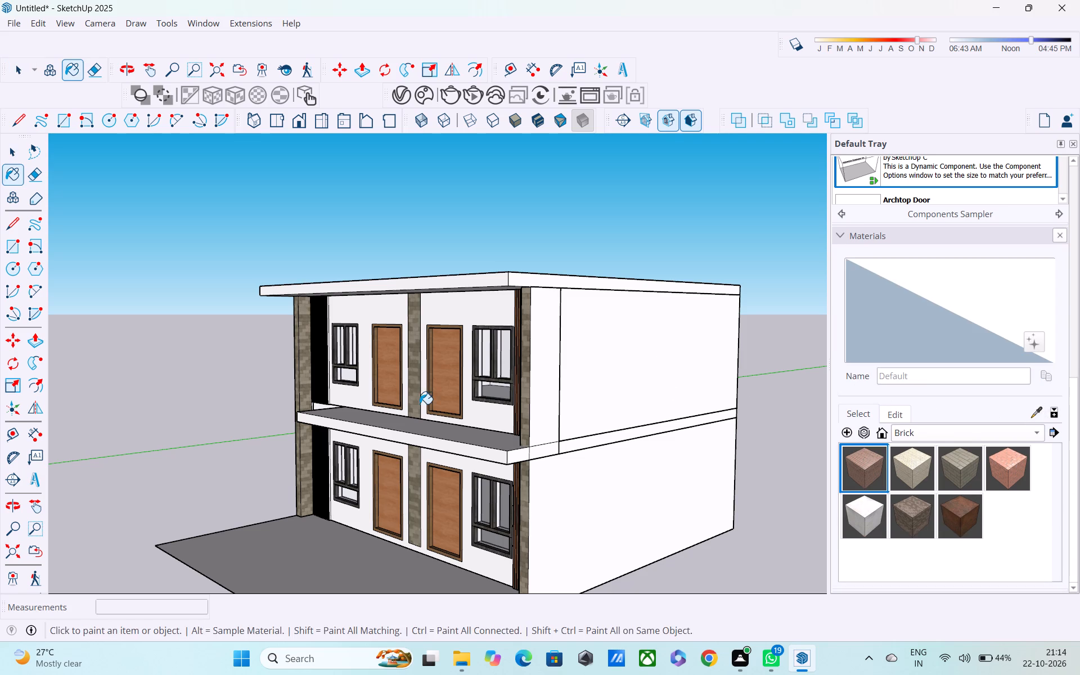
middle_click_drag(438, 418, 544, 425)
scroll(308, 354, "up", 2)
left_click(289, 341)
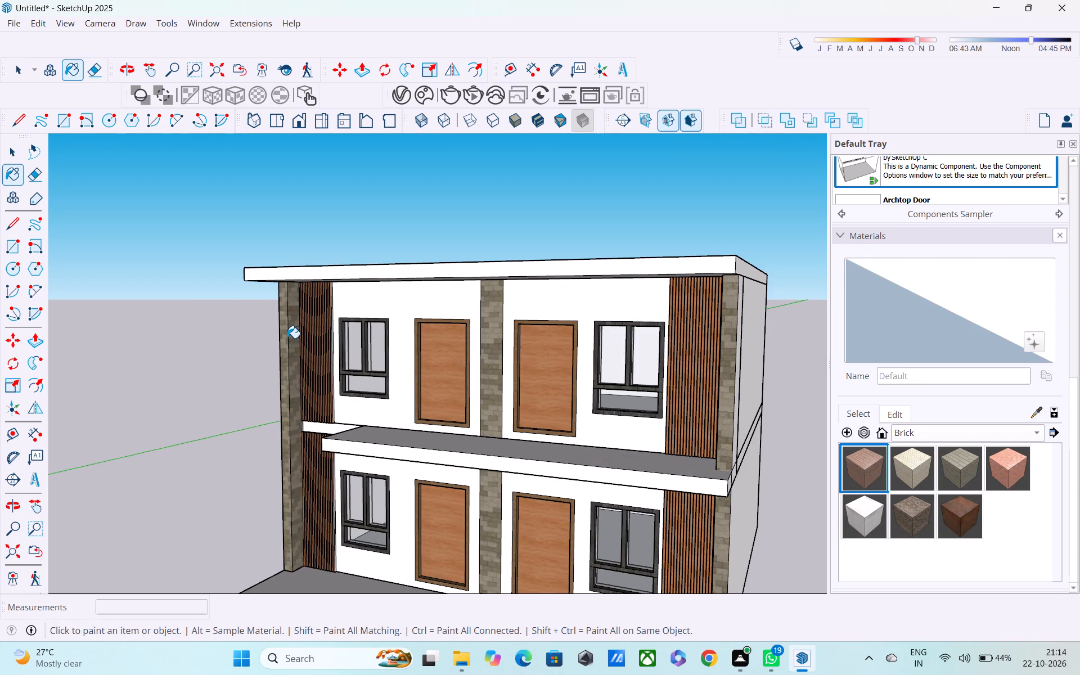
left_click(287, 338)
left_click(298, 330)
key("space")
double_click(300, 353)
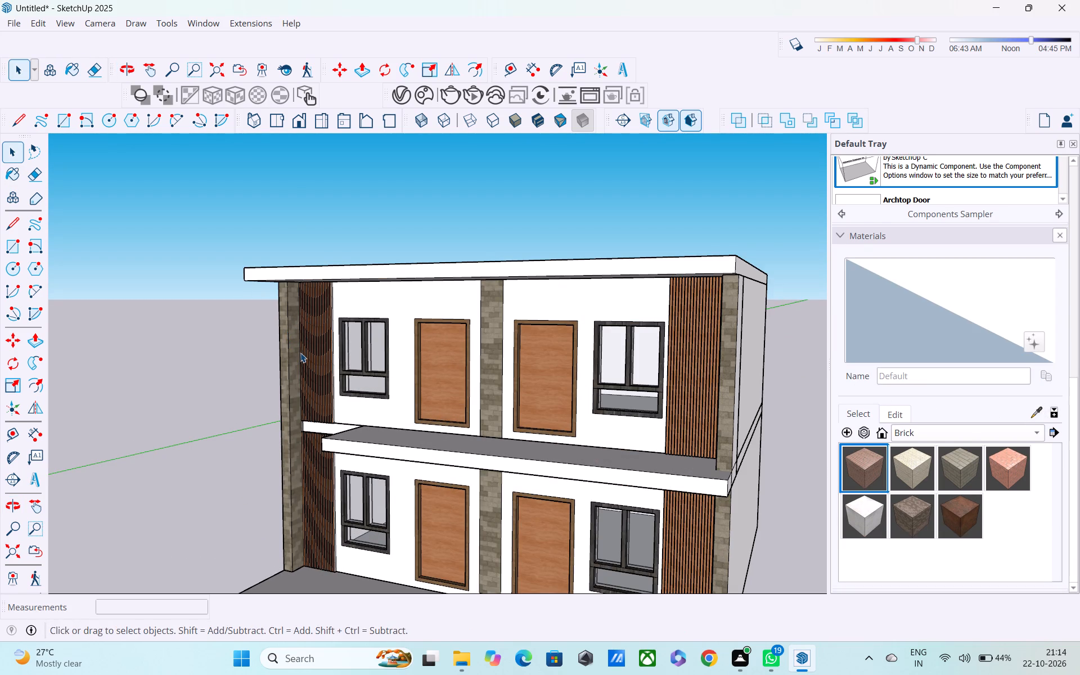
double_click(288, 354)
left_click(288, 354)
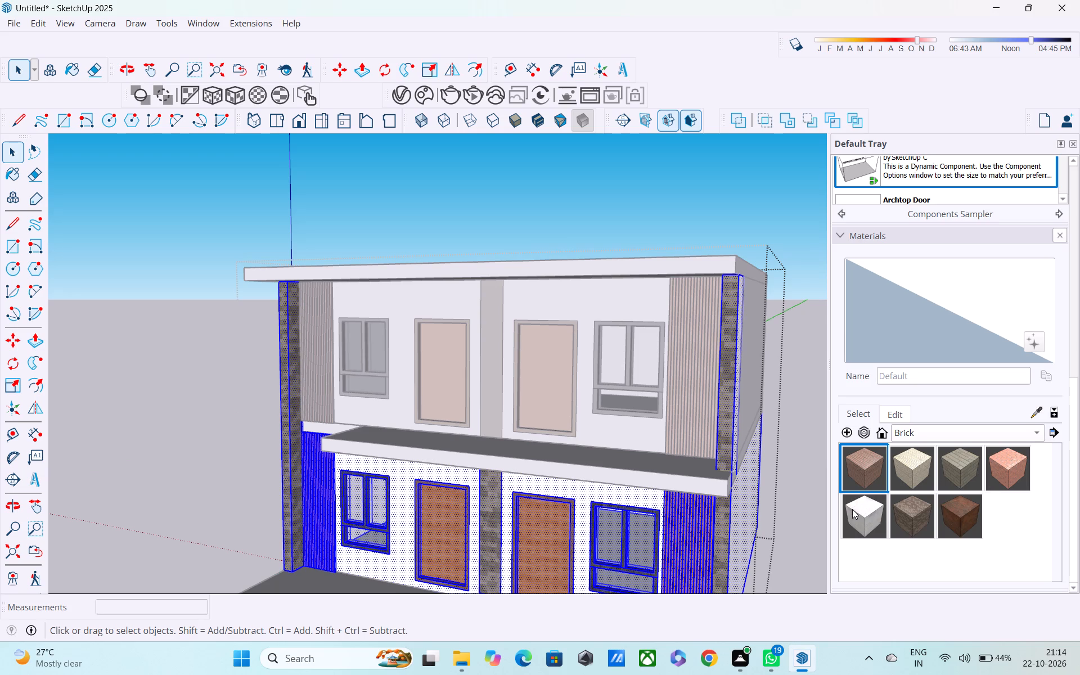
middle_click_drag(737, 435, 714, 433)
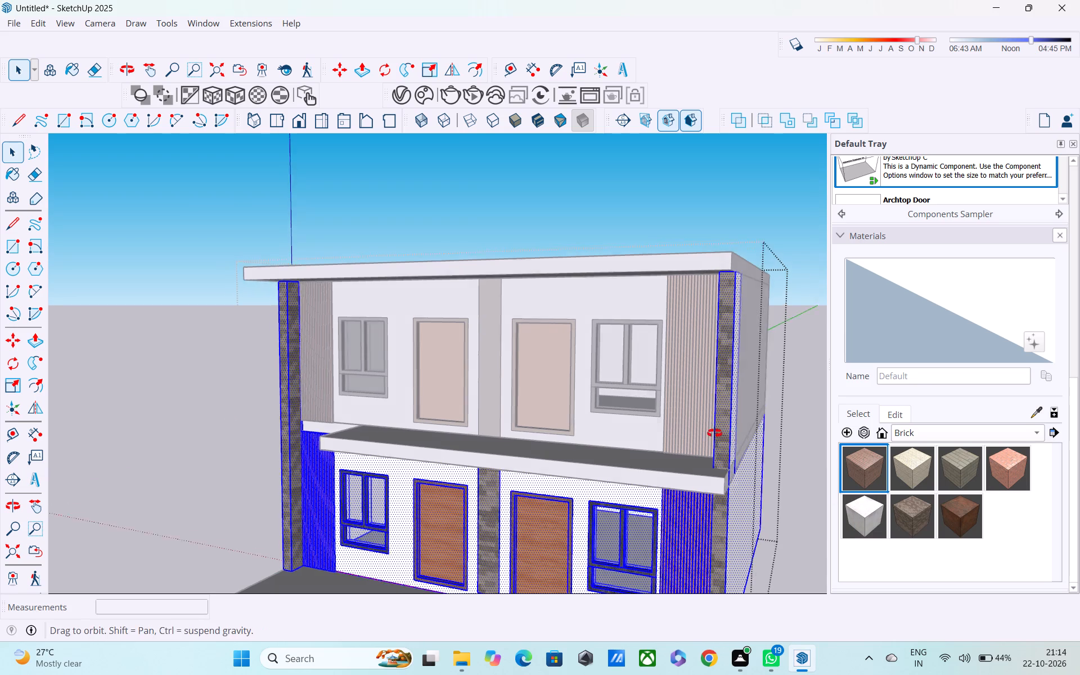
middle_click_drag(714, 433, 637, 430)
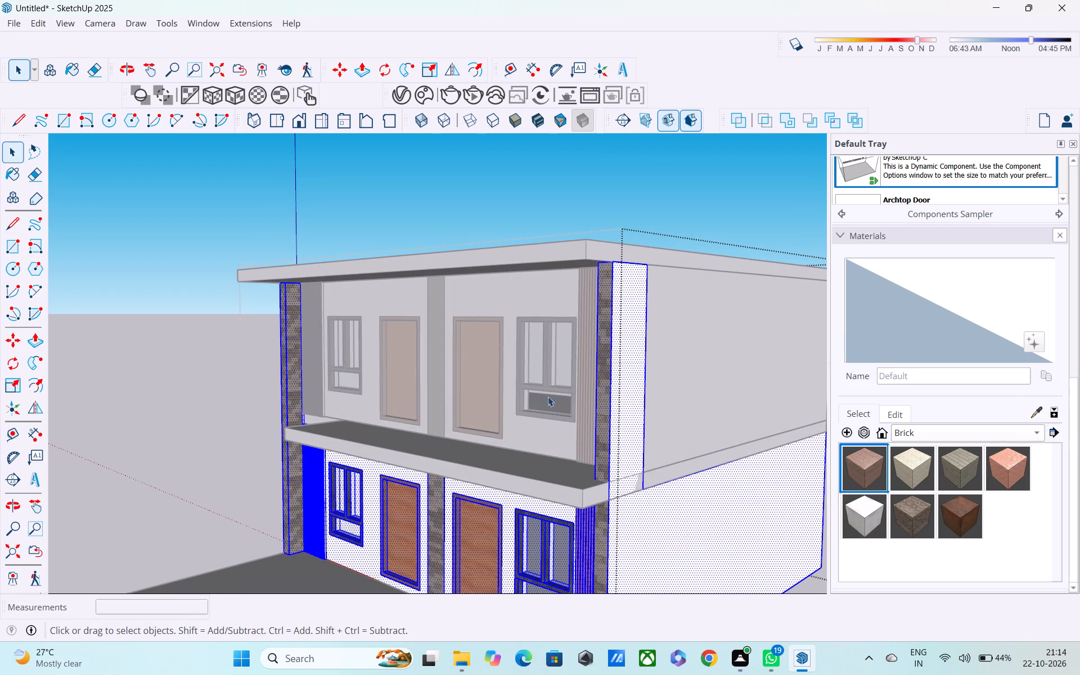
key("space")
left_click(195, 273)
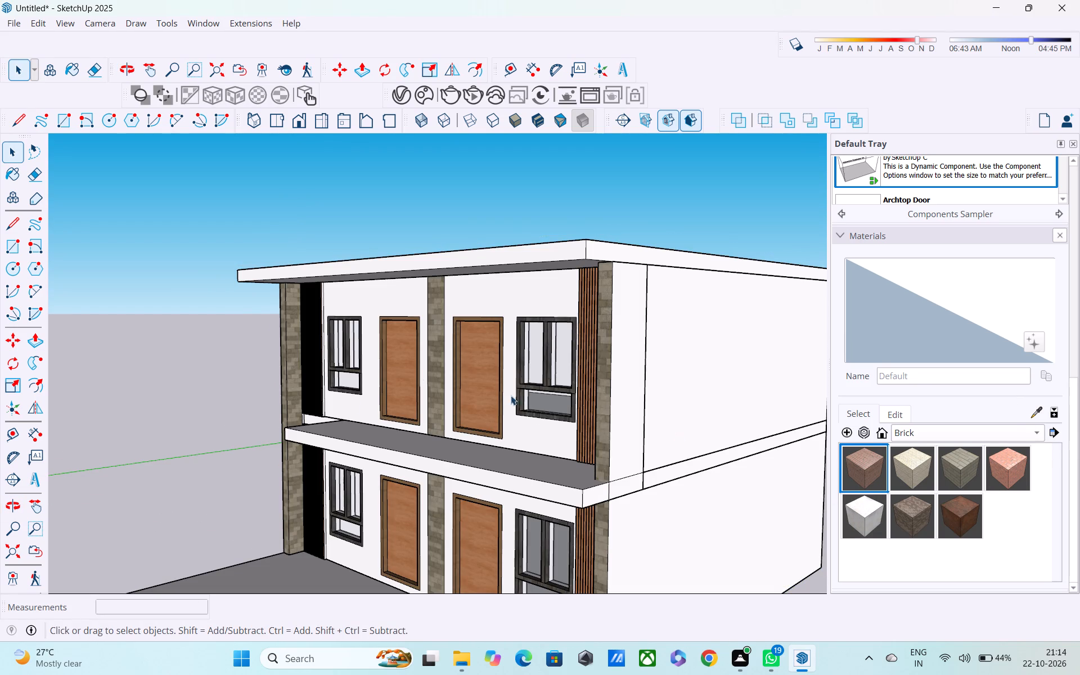
Sample the side wall's plain default material inside the ground-floor group and paint the left corner pillar's inner and front faces with it.
double_click(291, 375)
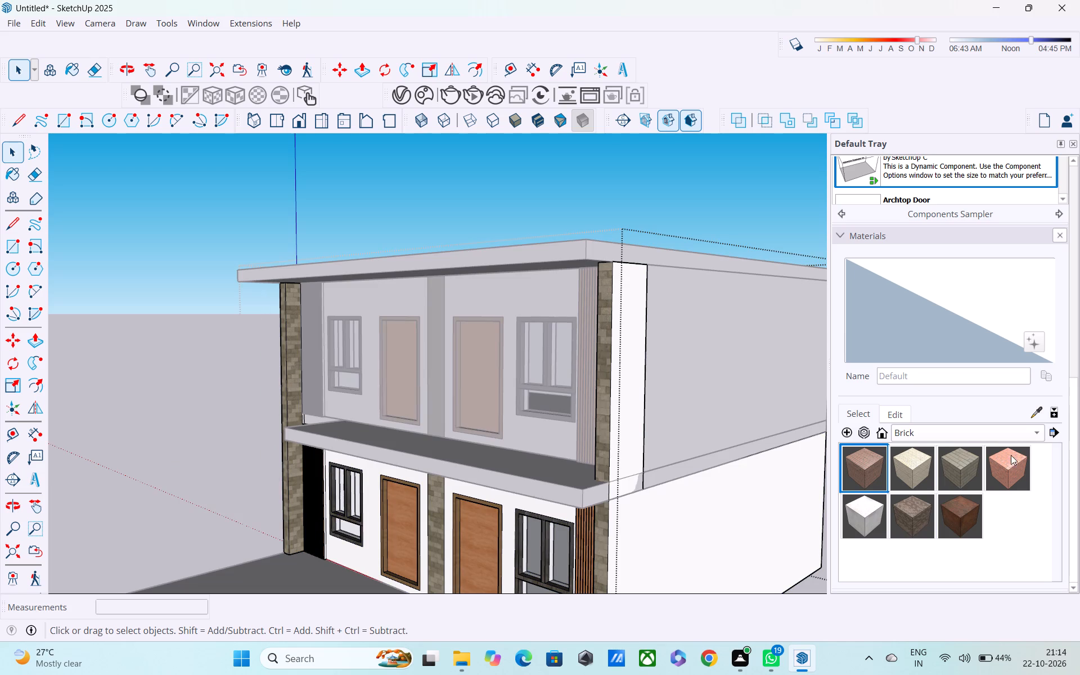
left_click(1033, 411)
left_click(633, 366)
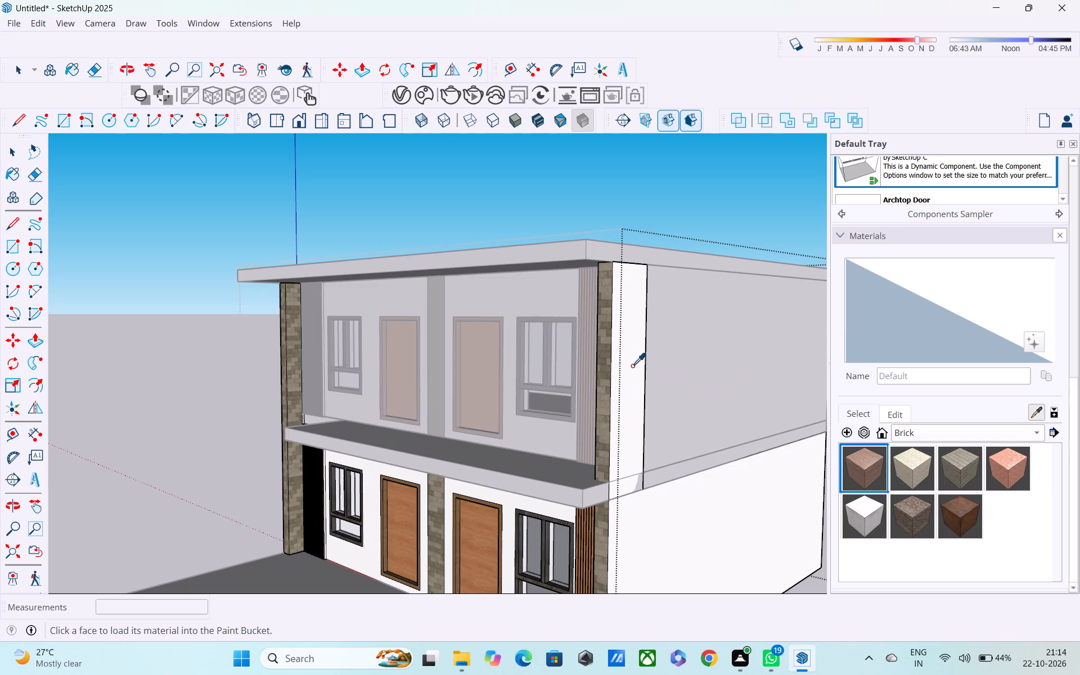
left_click(286, 357)
left_click(291, 362)
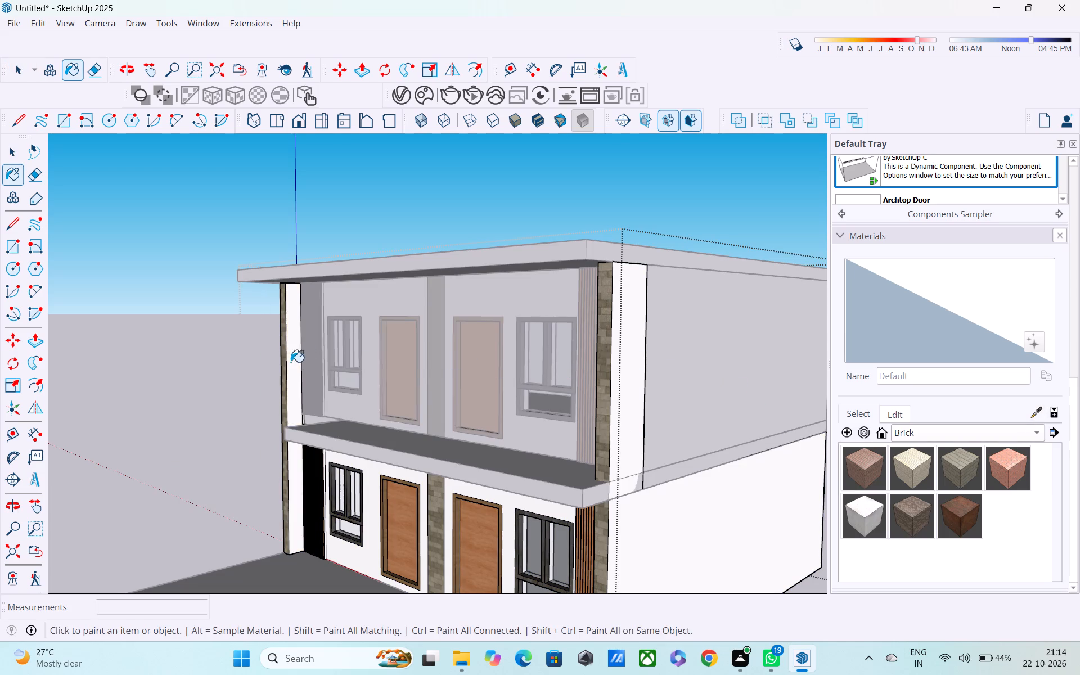
middle_click_drag(317, 369, 559, 379)
left_click(302, 381)
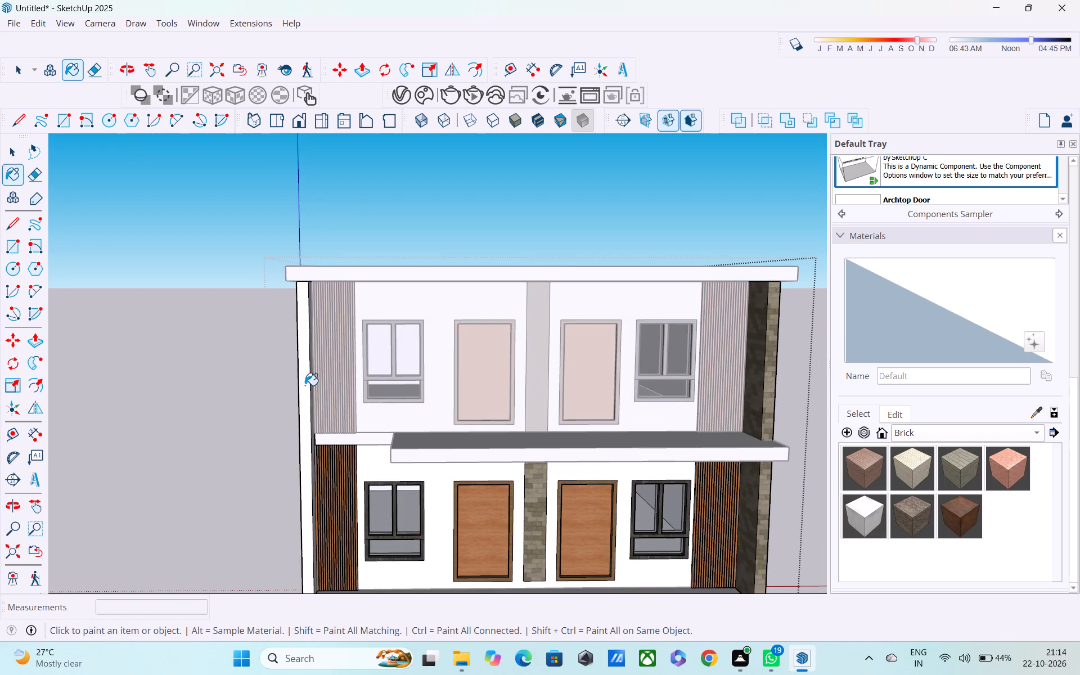
middle_click_drag(326, 404, 339, 352)
key("space")
key("space")
left_click_drag(232, 352, 237, 352)
double_click(147, 421)
middle_click_drag(370, 466, 296, 487)
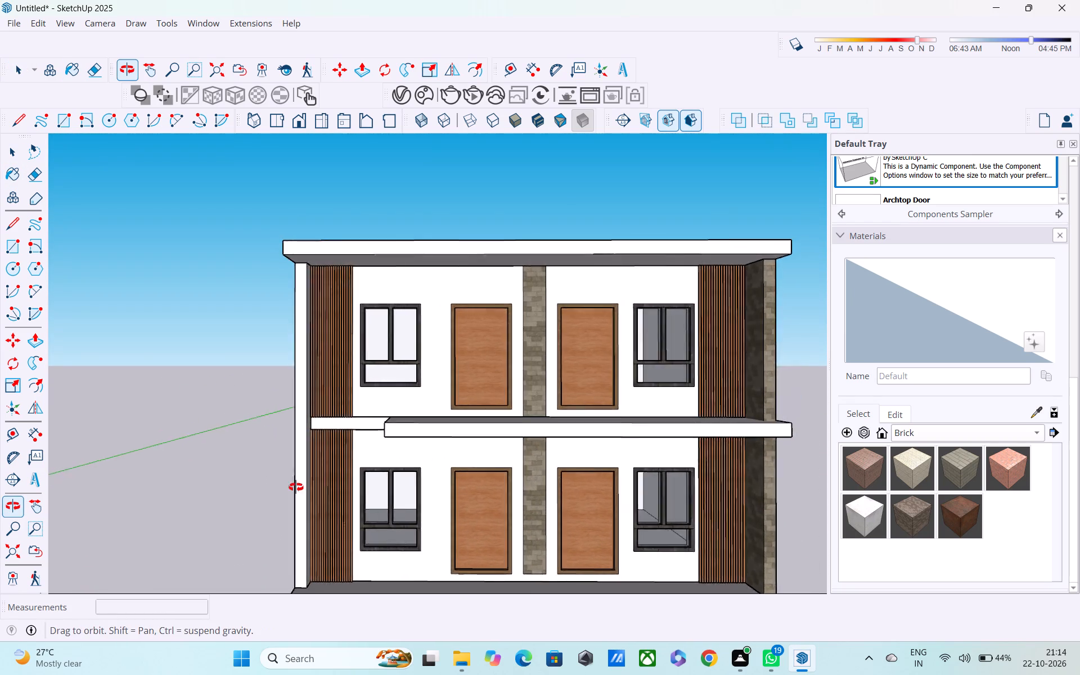
middle_click_drag(296, 487, 201, 457)
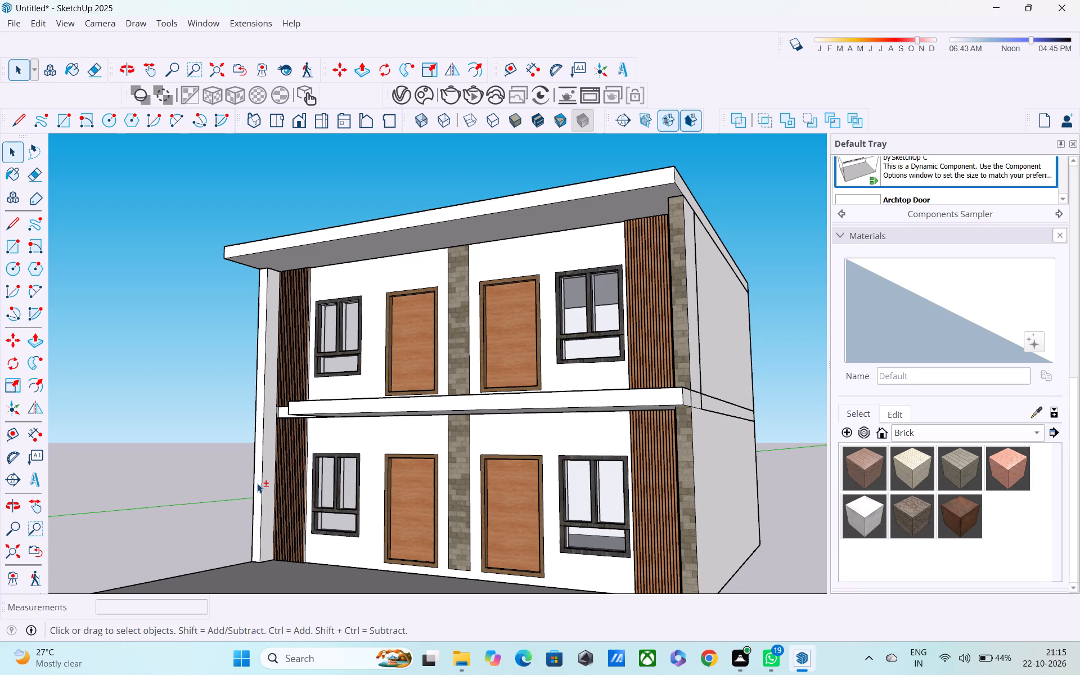
Inside the ground-floor group, draw a 7' vertical line up from the base of the left corner pillar's front face.
middle_click_drag(290, 538, 290, 458, "shift")
middle_click_drag(285, 512, 300, 441)
middle_click_drag(288, 485, 345, 671)
middle_click_drag(344, 652, 439, 604, "shift")
middle_click_drag(404, 479, 404, 477)
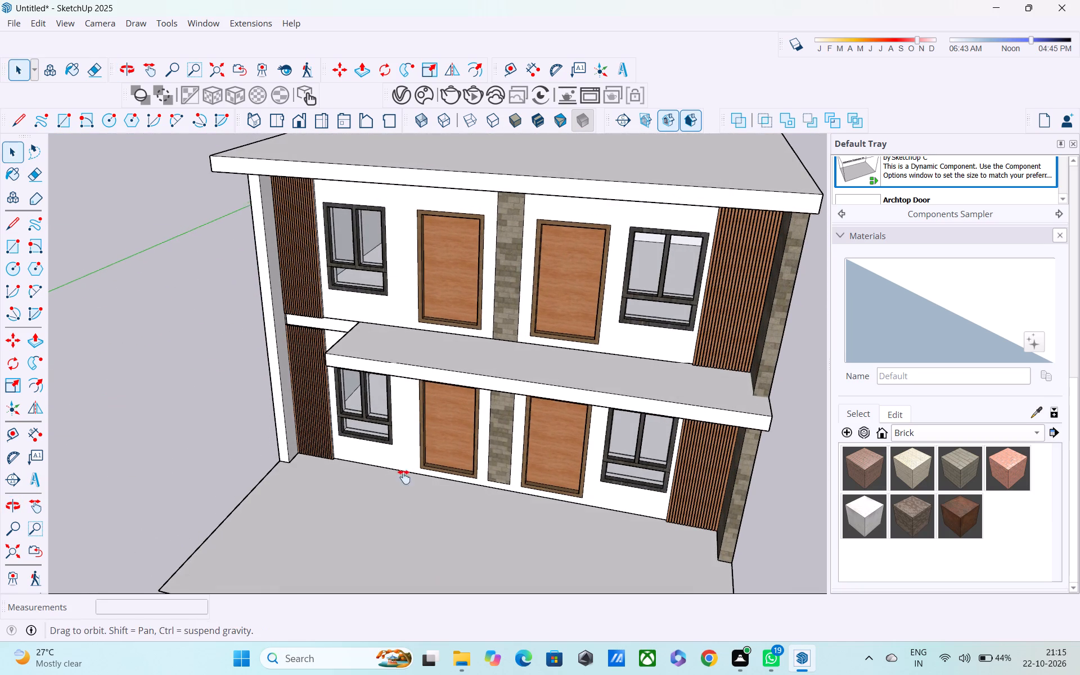
middle_click_drag(404, 477, 448, 416)
key("l")
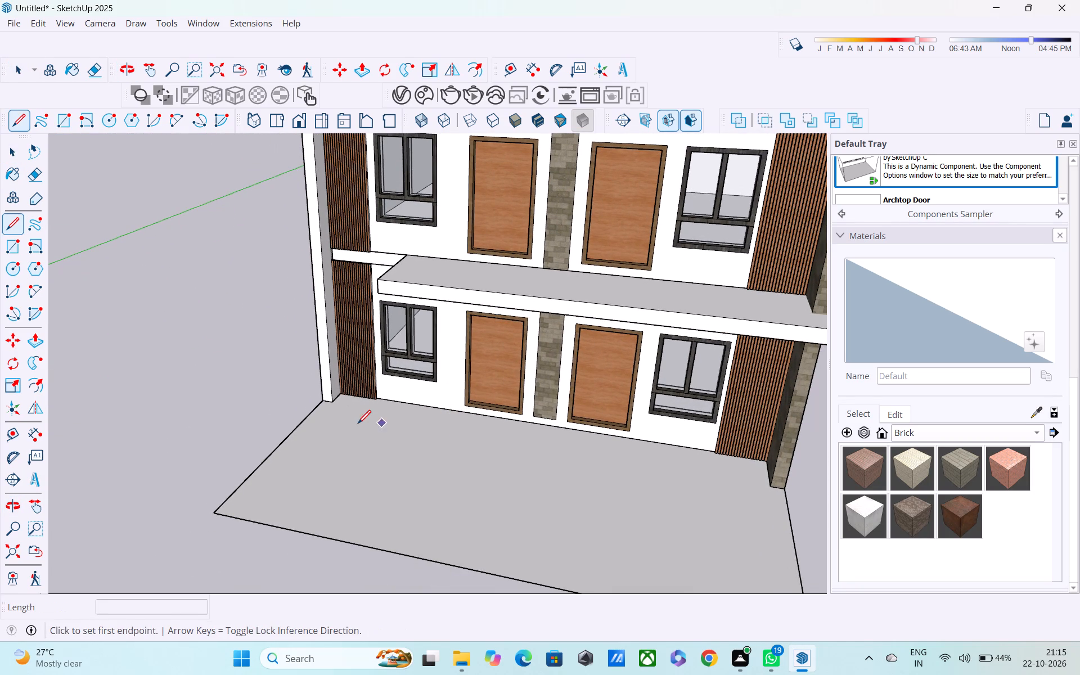
scroll(355, 425, "up", 2)
key("space")
double_click(320, 373)
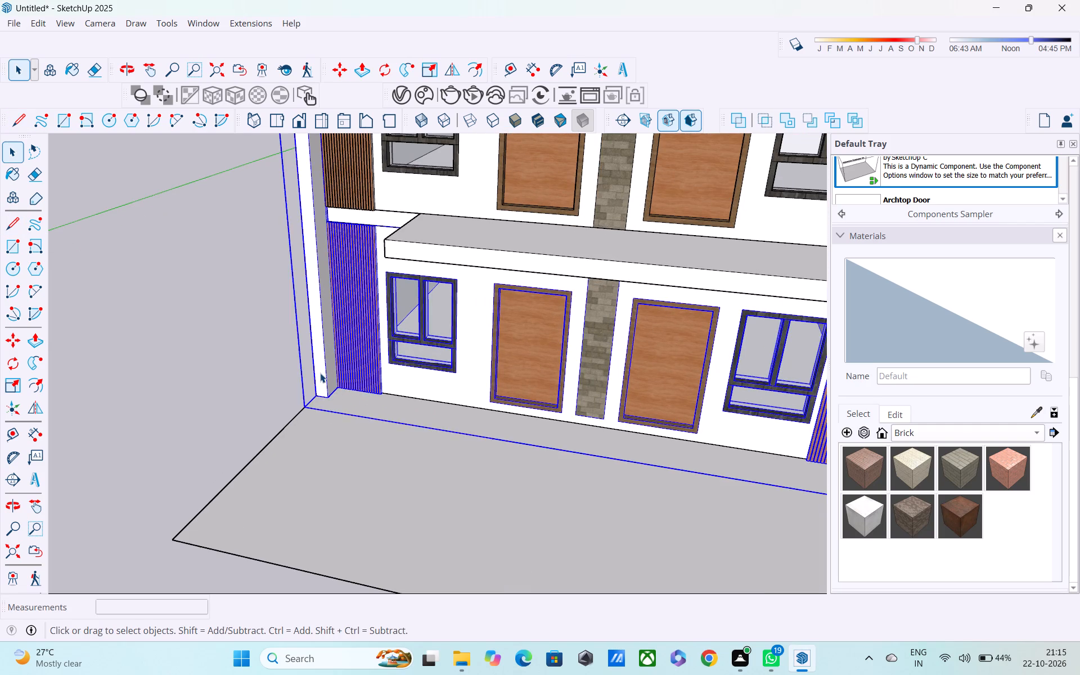
key("l")
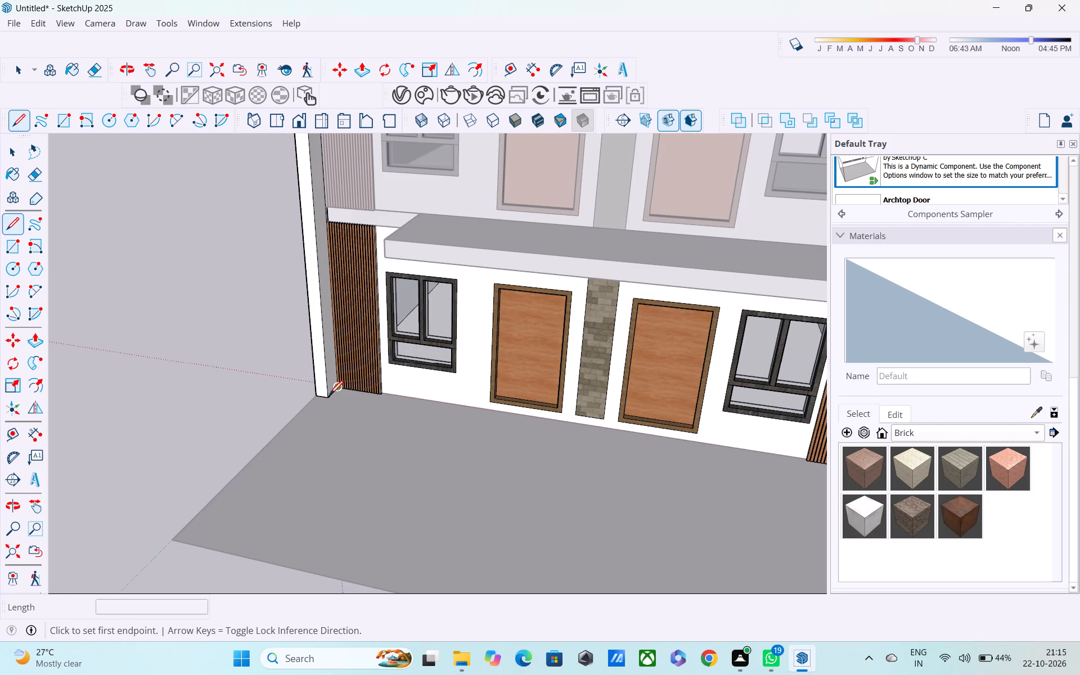
left_click(329, 396)
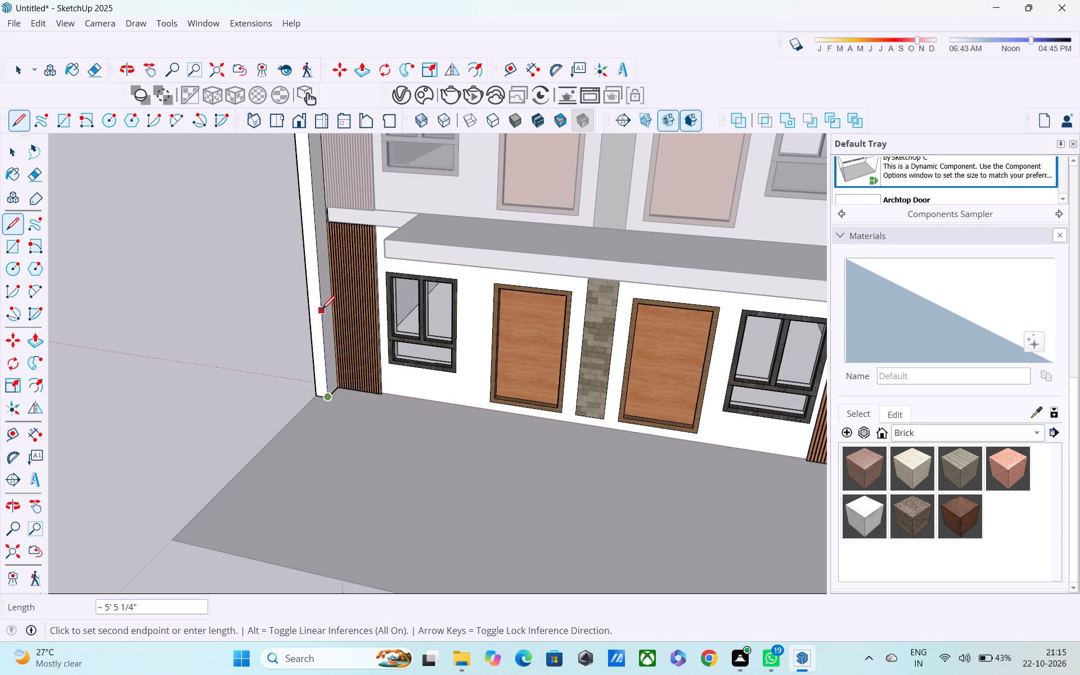
key("7")
key("apostrophe")
key("Return")
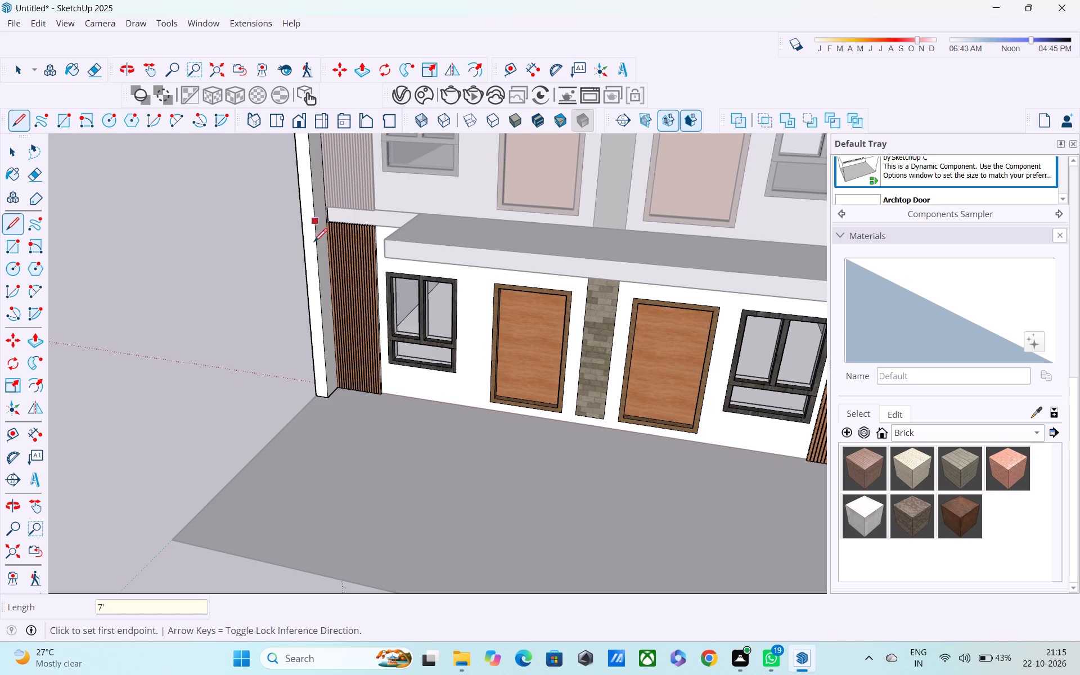
Retrace the 7' edge and draw a 9" line from its upper end across the pillar's front face.
left_click(328, 401)
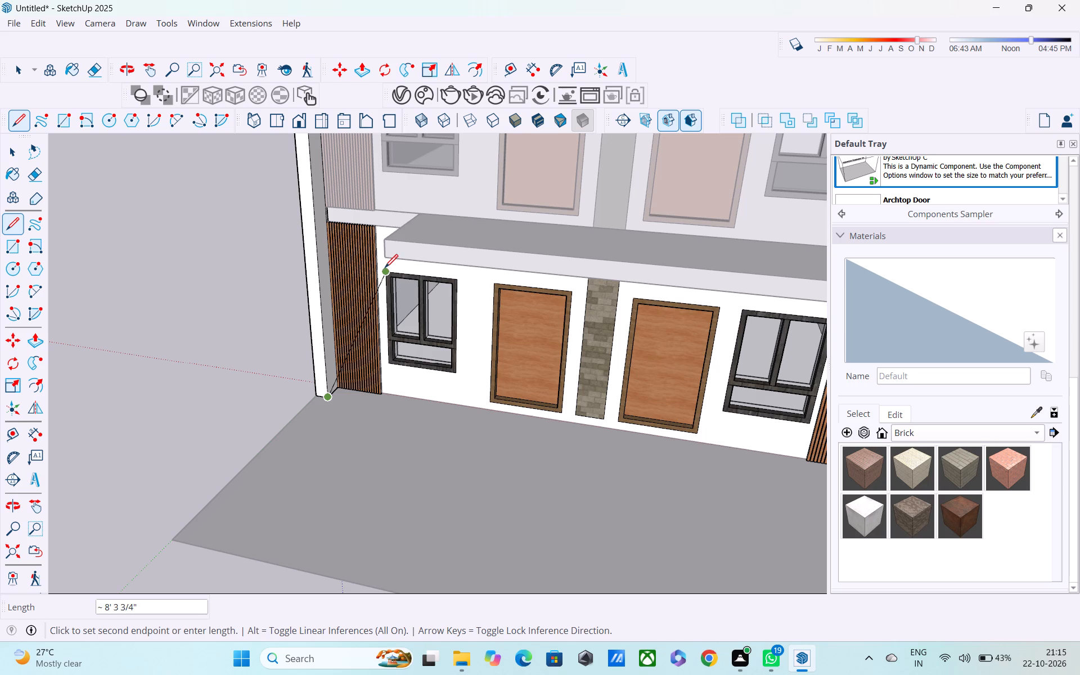
left_click(320, 289)
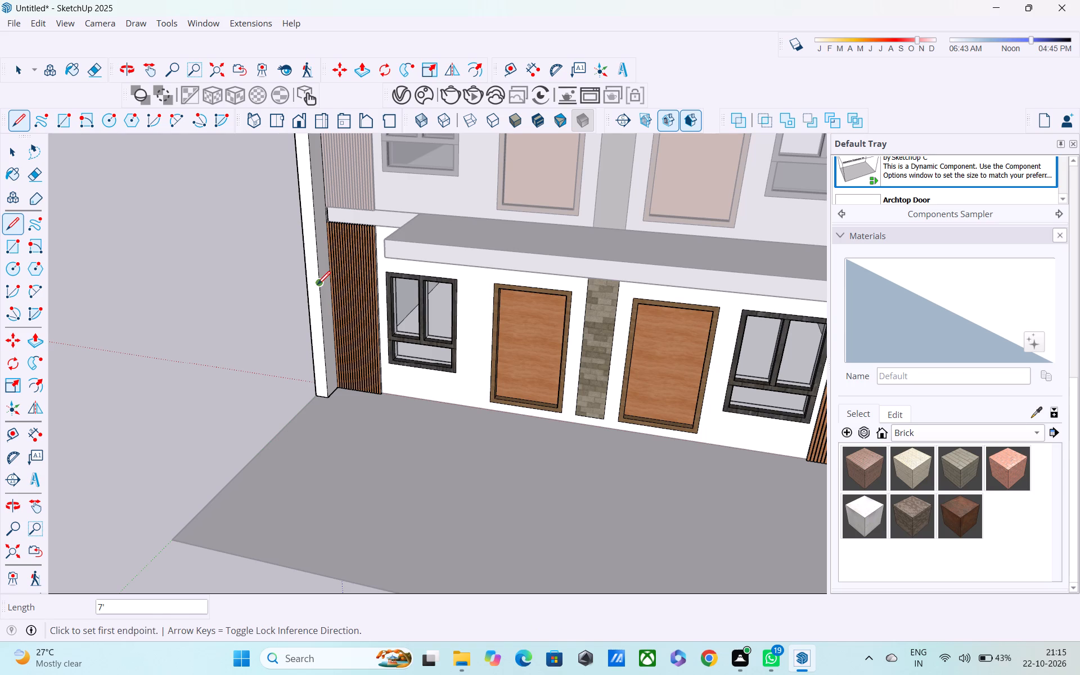
left_click(317, 286)
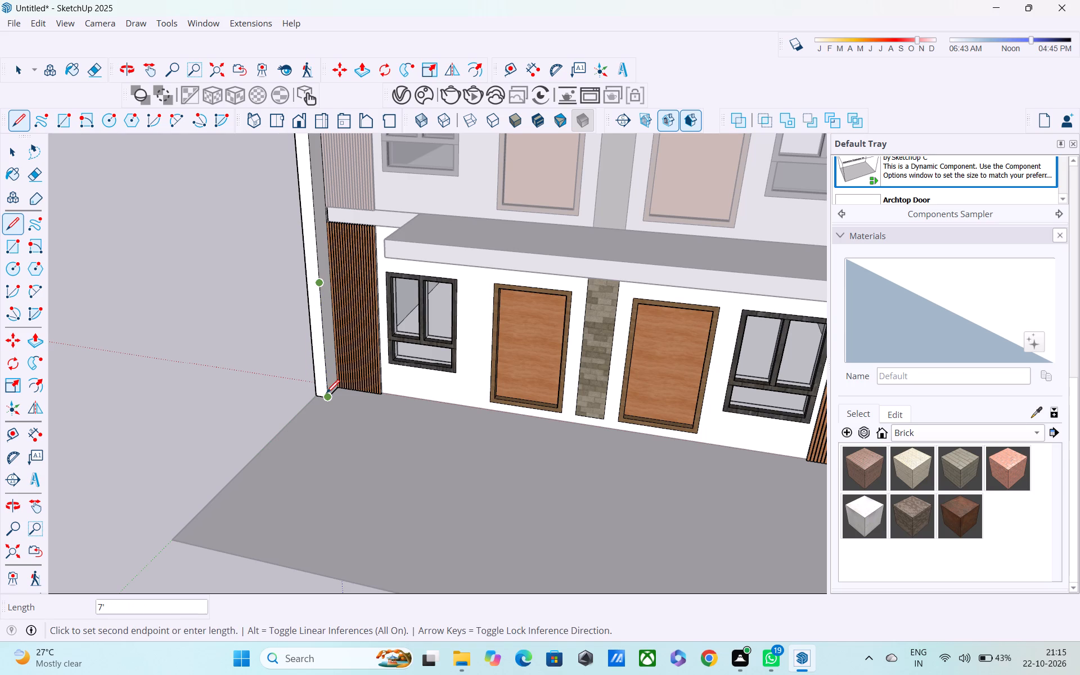
left_click(326, 400)
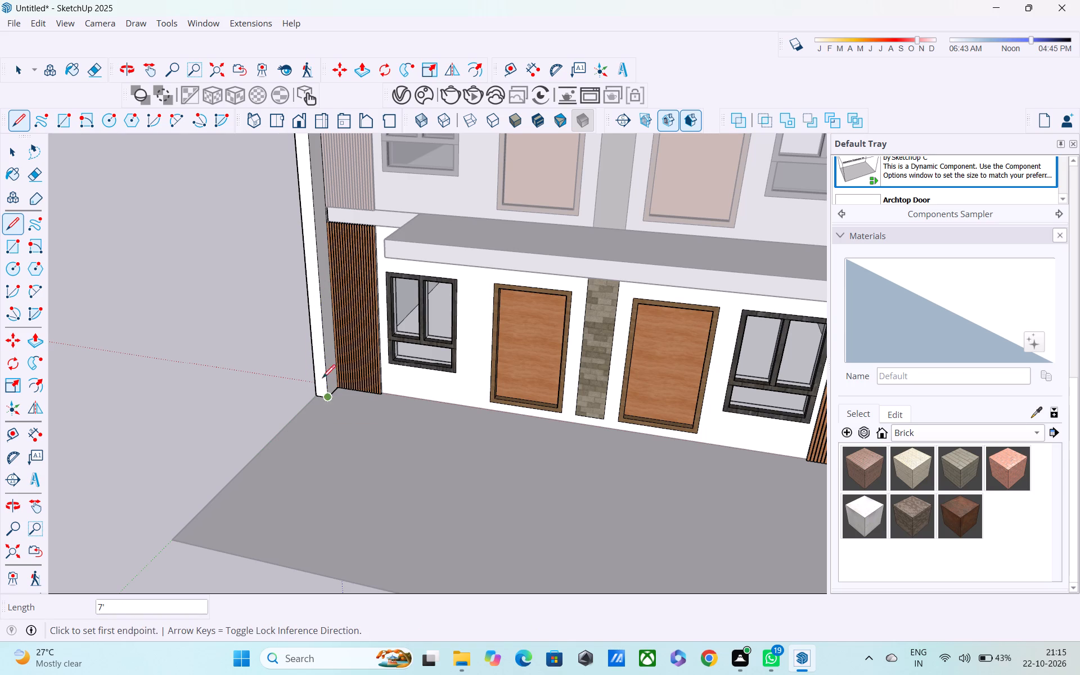
left_click(317, 283)
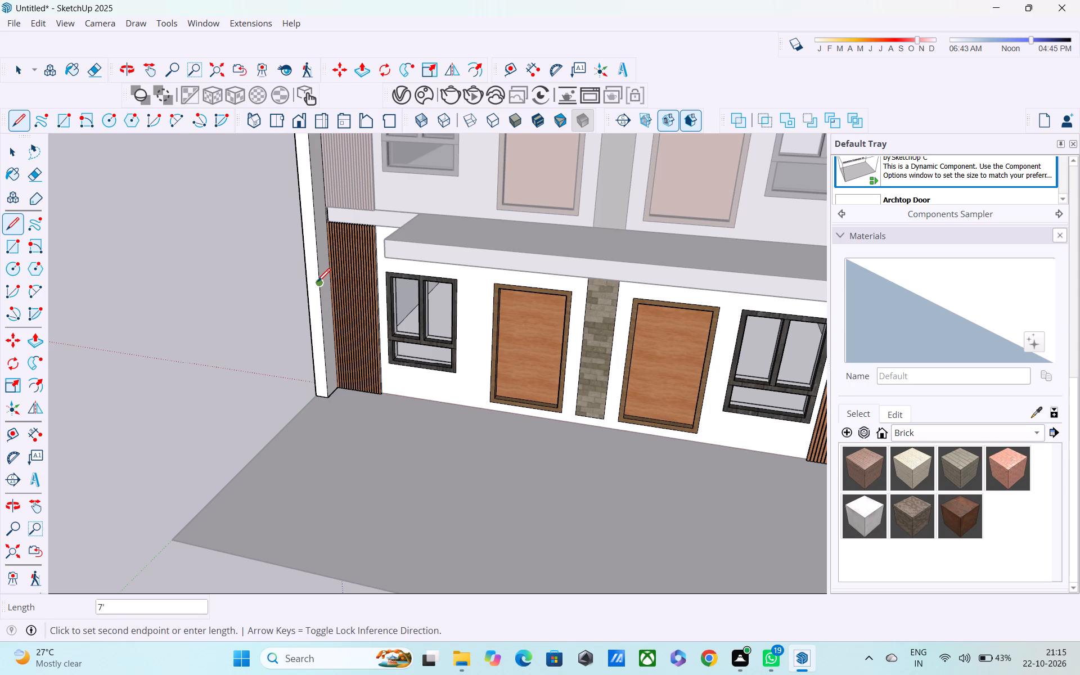
left_click(307, 283)
middle_click_drag(320, 280, 324, 273)
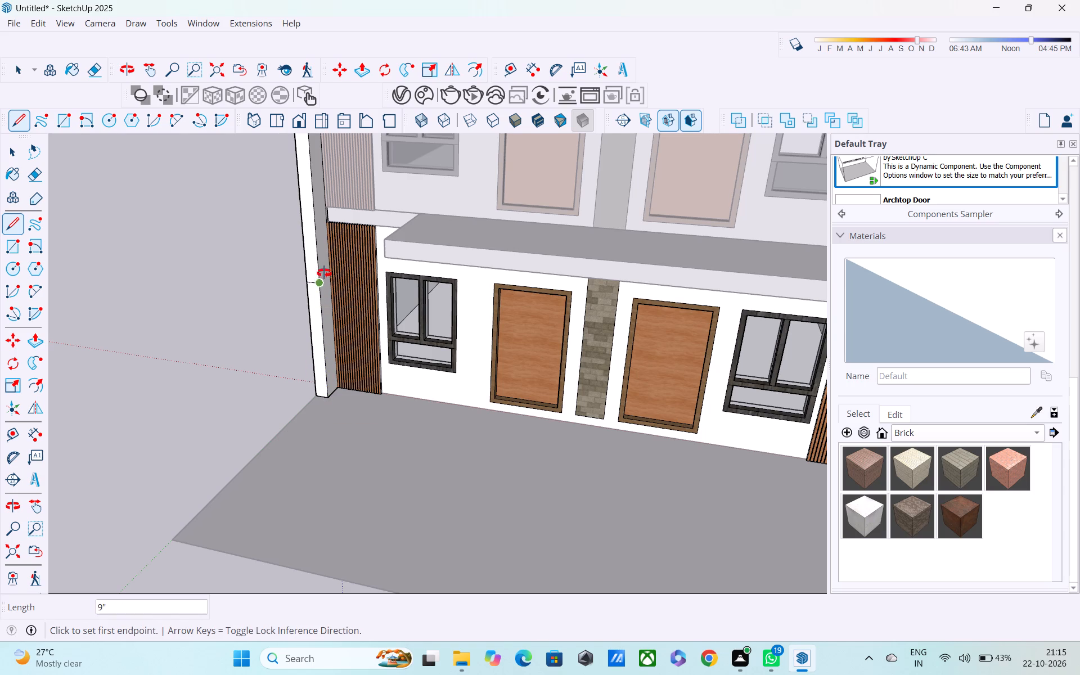
middle_click_drag(324, 273, 461, 242)
middle_click_drag(305, 293, 258, 332)
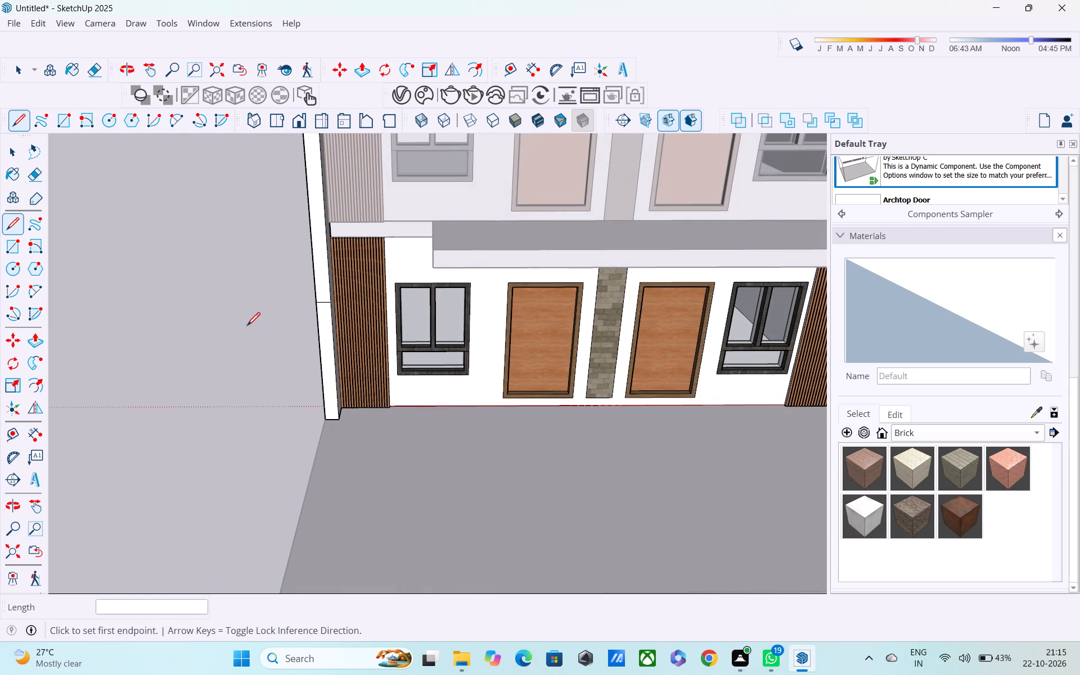
Push/Pull the pillar's lower front face outward about 11' 11" as a boundary wall along the front slab, and leave the group.
key("space")
double_click(327, 346)
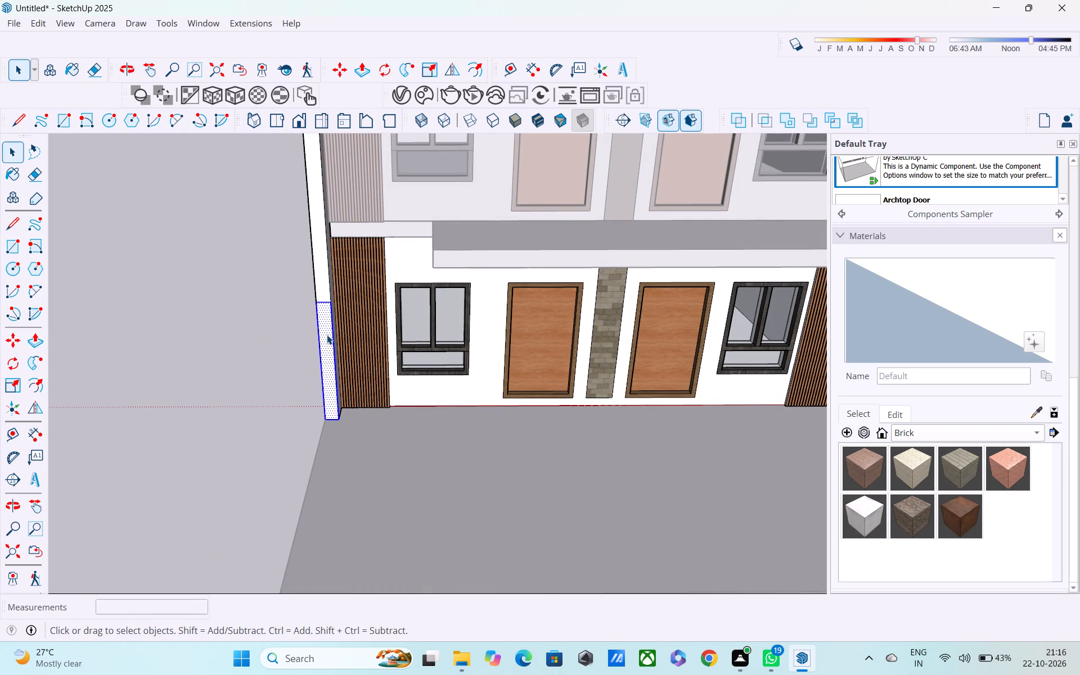
key("p")
left_click(326, 340)
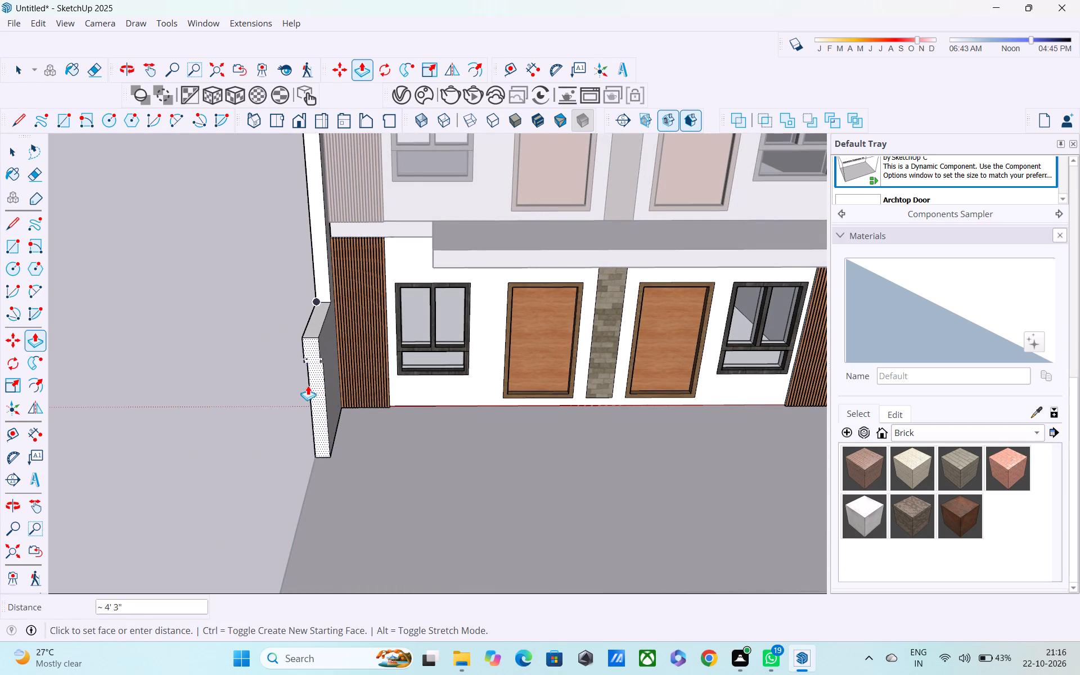
scroll(308, 386, "down", 3)
middle_click_drag(306, 396, 285, 318)
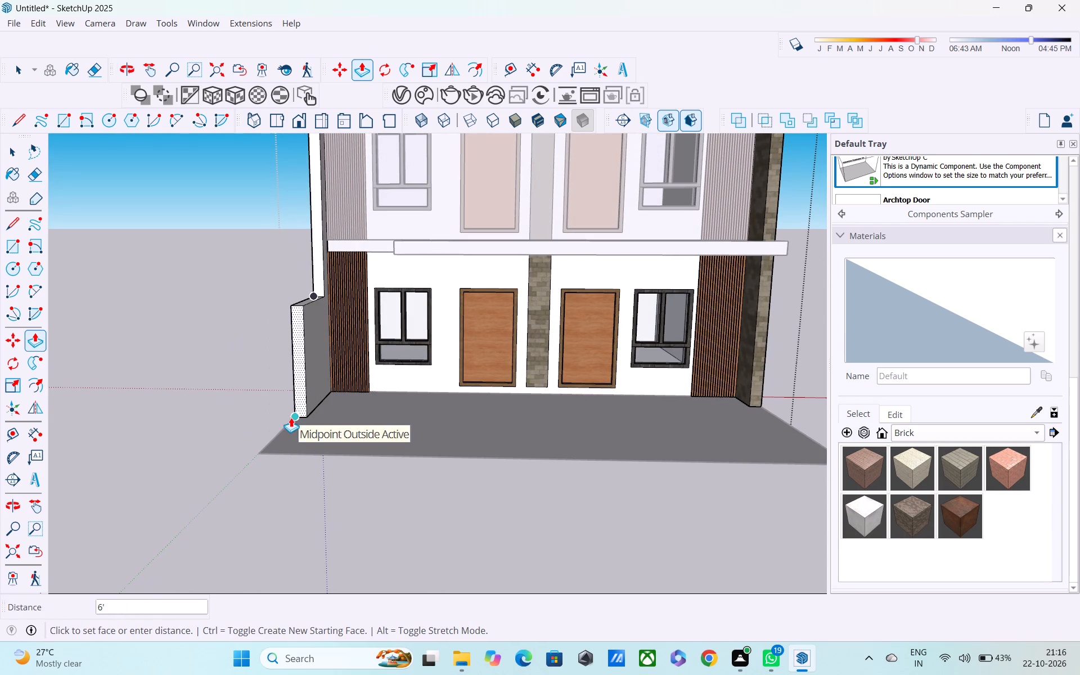
middle_click_drag(291, 417, 628, 416)
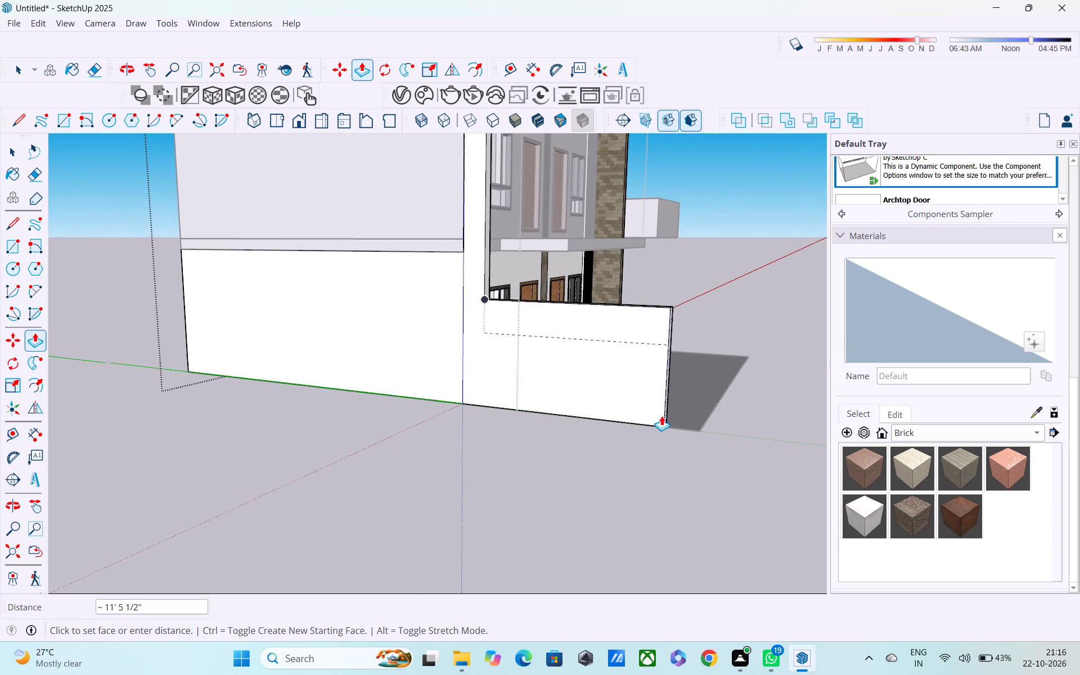
left_click(669, 416)
middle_click_drag(674, 416, 616, 417)
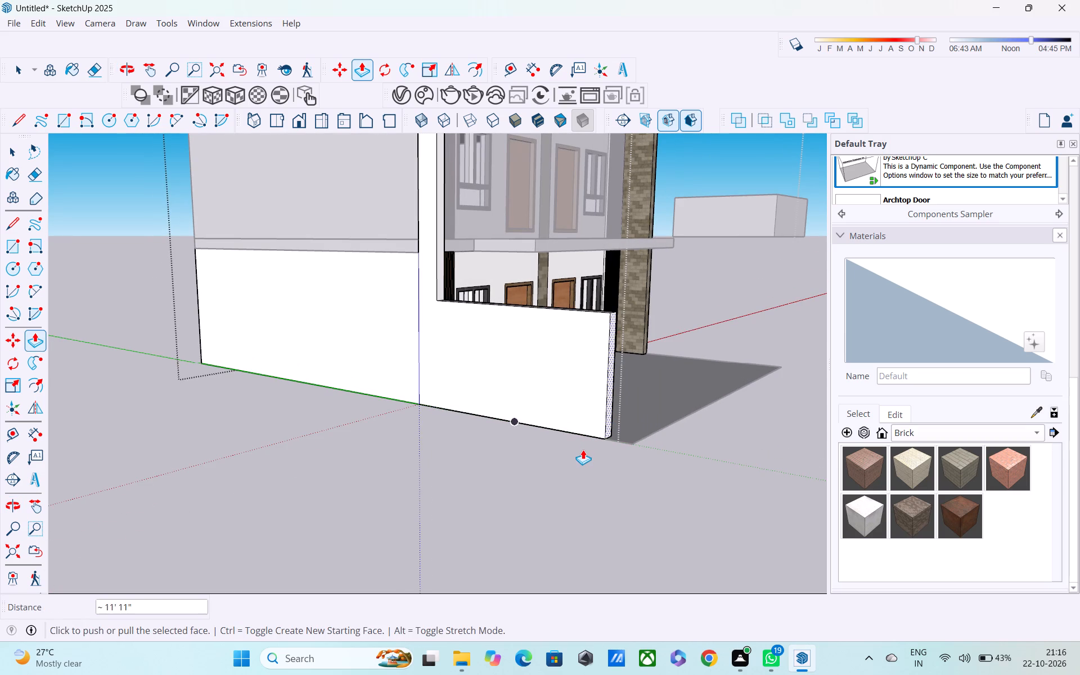
scroll(580, 401, "down", 2)
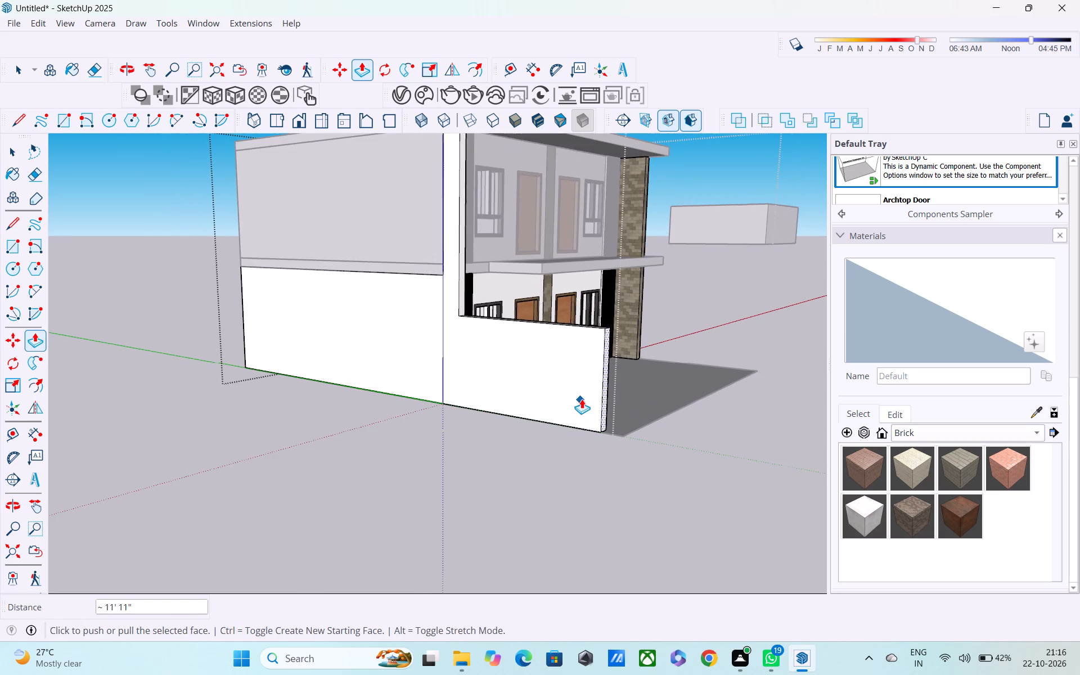
middle_click_drag(638, 389, 285, 407)
scroll(312, 404, "down", 2)
middle_click_drag(317, 411, 98, 414)
scroll(300, 366, "up", 1)
scroll(304, 367, "down", 1)
middle_click_drag(318, 360, 469, 334)
key("space")
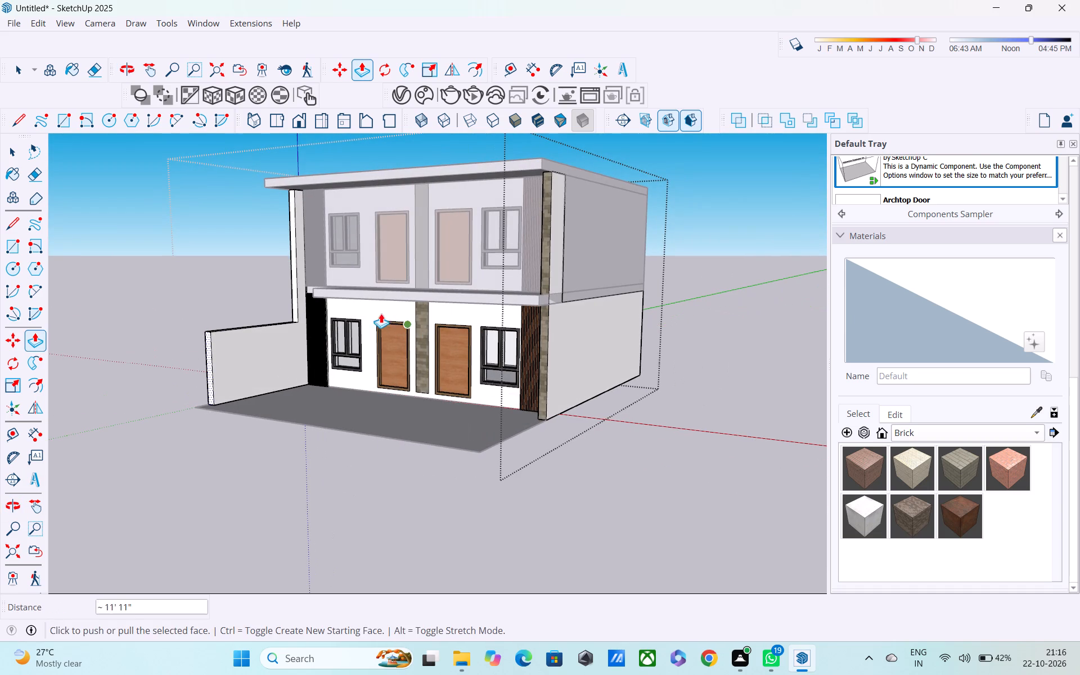
left_click(109, 274)
Draw a 10' vertical line from the projecting slab's lower front corner, on the boundary-wall side, down to the ground slab.
middle_click_drag(294, 319, 217, 357)
scroll(296, 382, "up", 3)
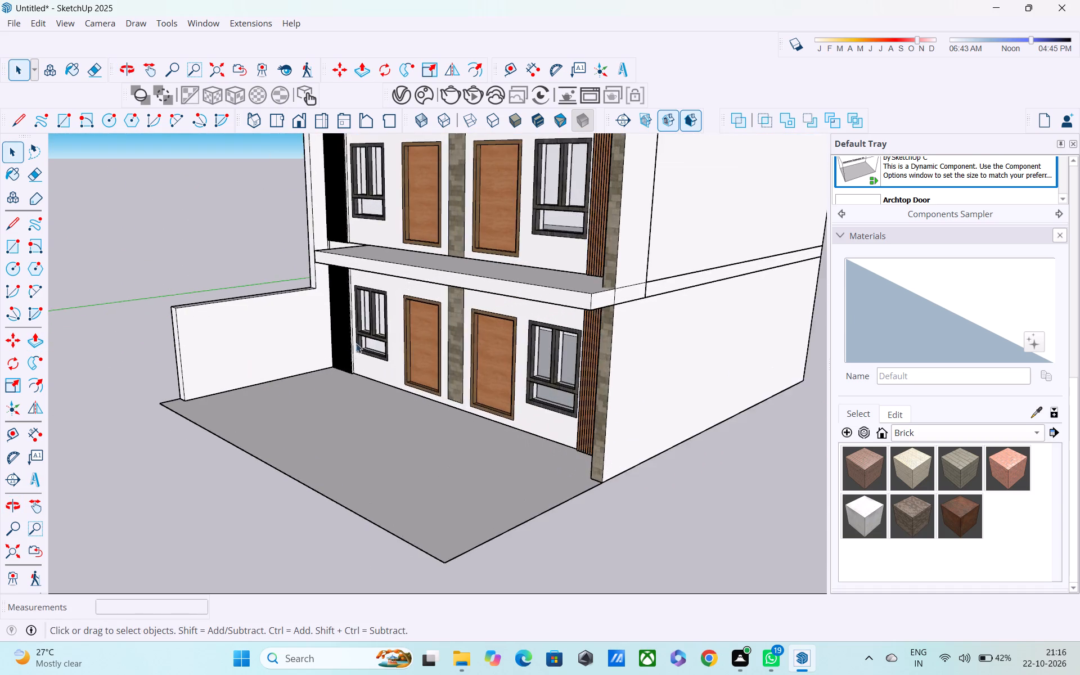
scroll(356, 343, "up", 3)
middle_click_drag(359, 309, 393, 226)
scroll(361, 264, "up", 3)
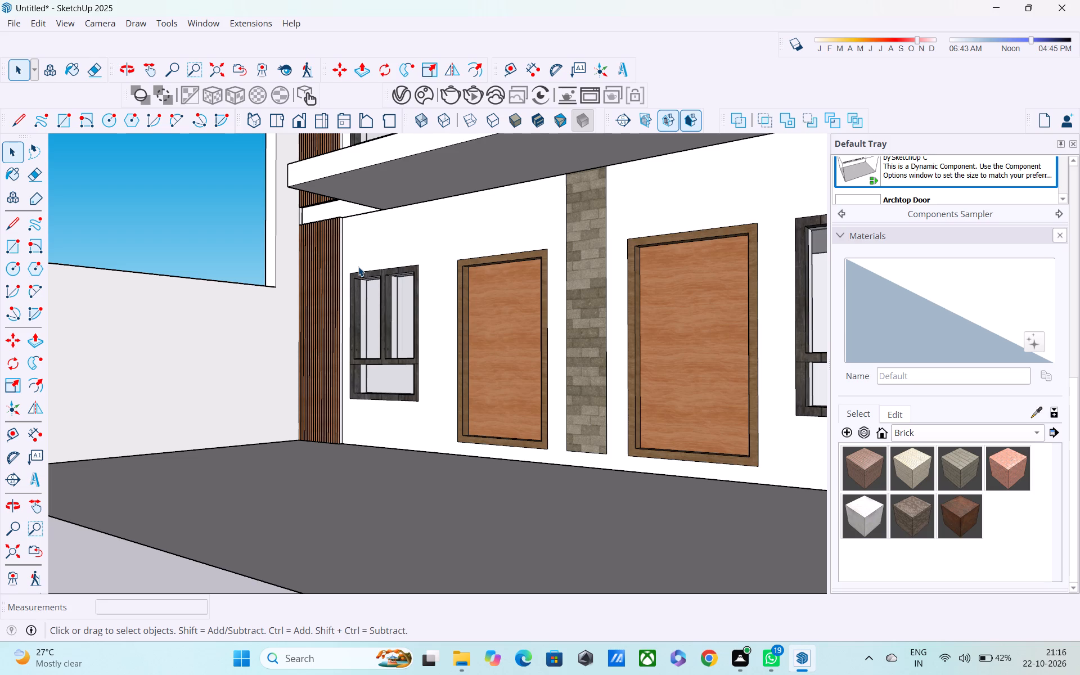
scroll(333, 274, "down", 3)
middle_click_drag(349, 438, 309, 462, "shift")
middle_click_drag(311, 456, 254, 496)
scroll(254, 496, "down", 2)
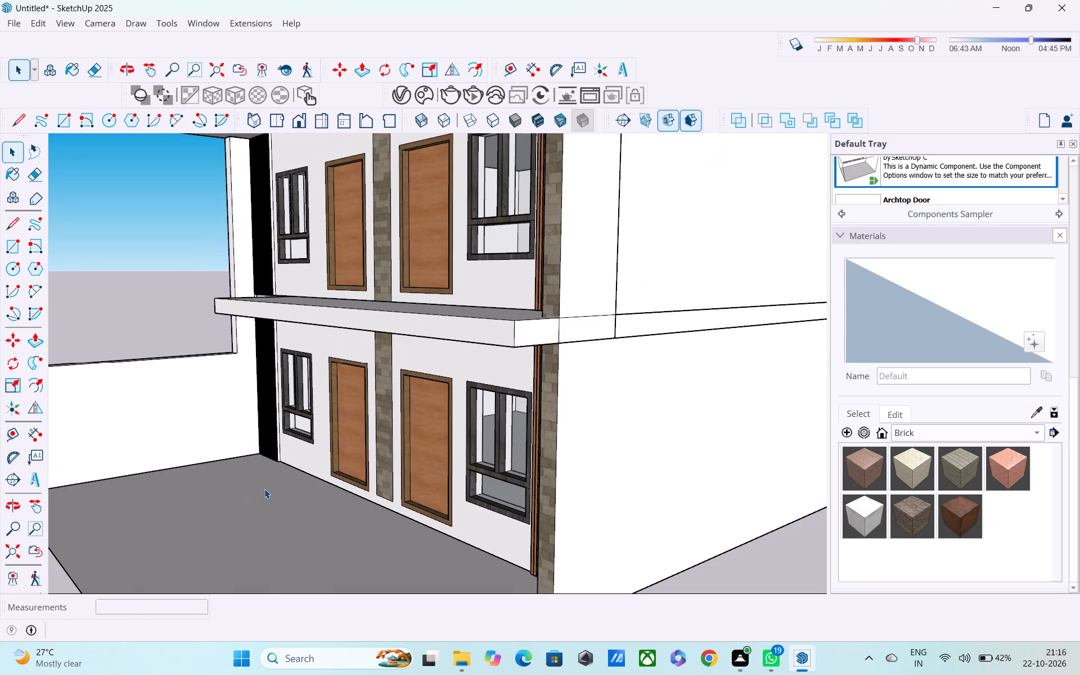
middle_click_drag(280, 480, 199, 539)
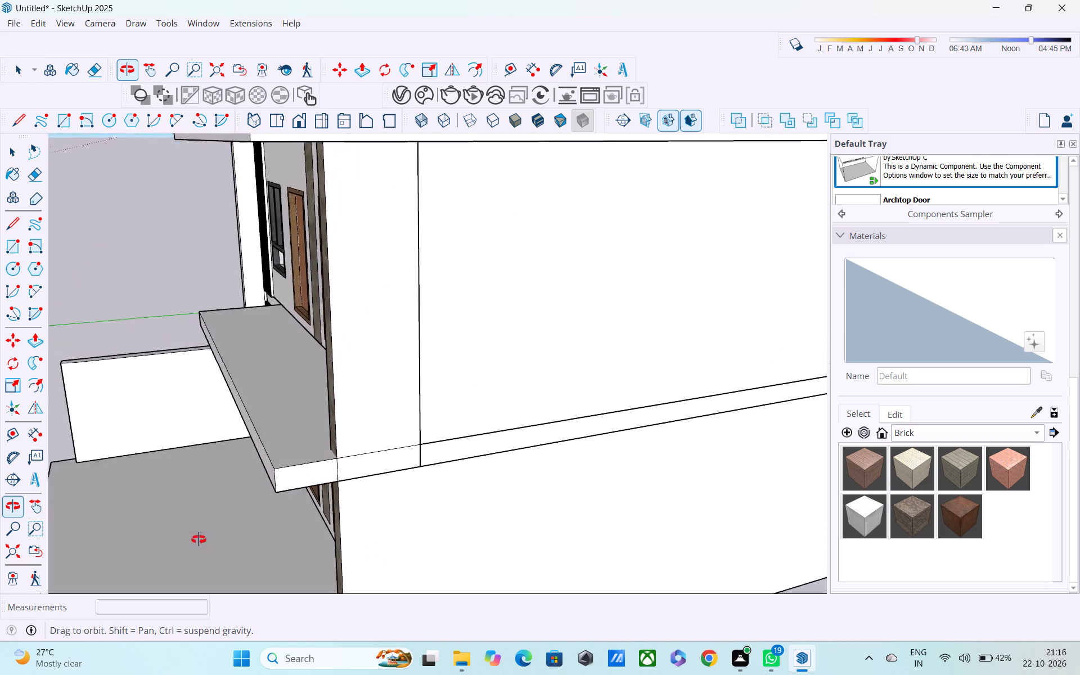
middle_click_drag(199, 539, 283, 465)
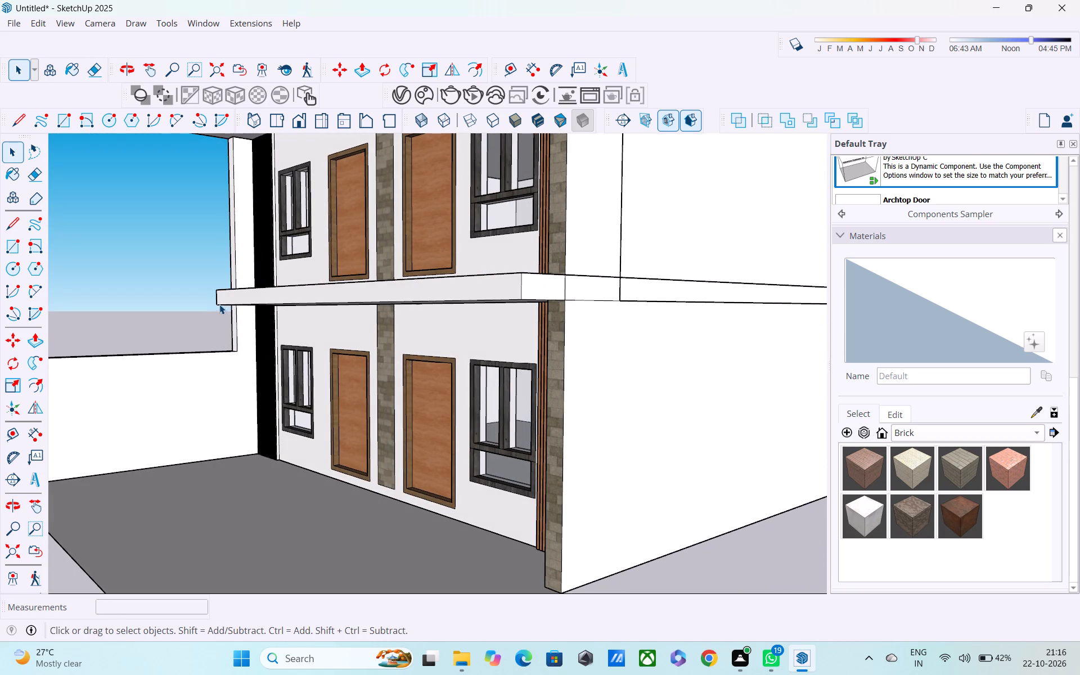
key("l")
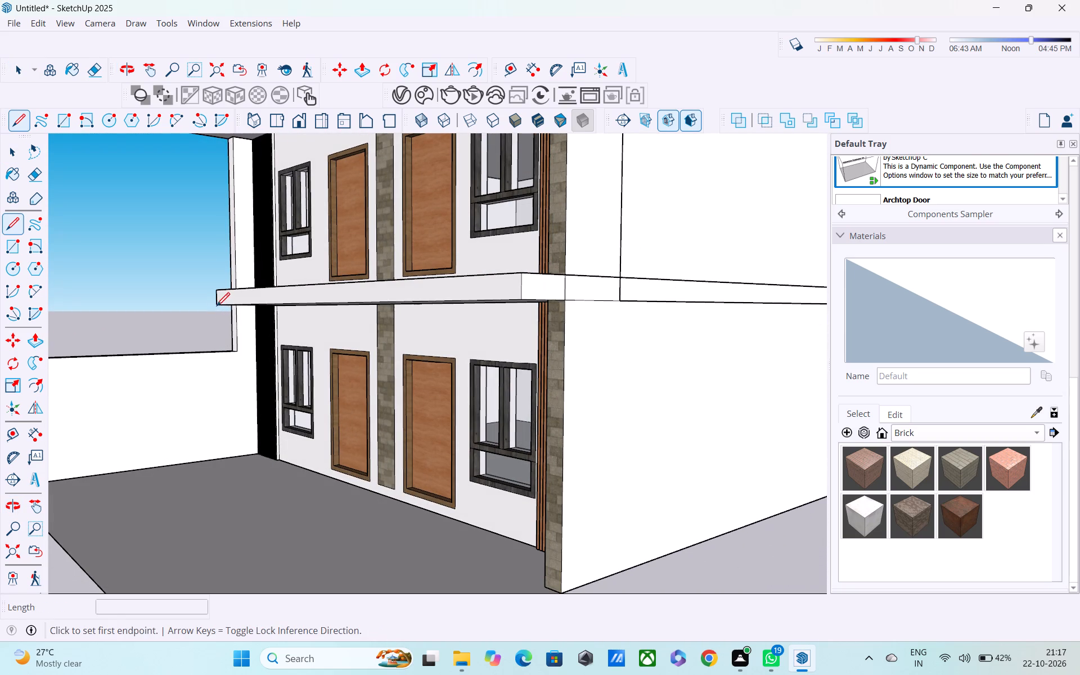
left_click(216, 305)
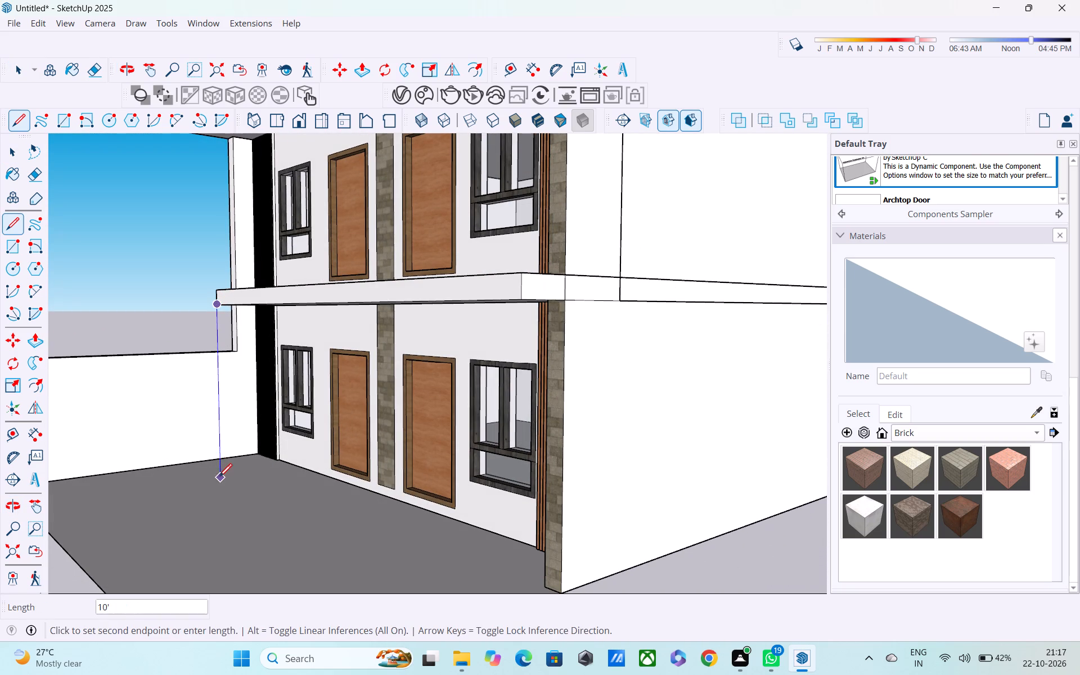
left_click(220, 482)
Draw a 3' line on the ground slab from the vertical line's base, running outward from the facade parallel to the boundary wall.
middle_click_drag(220, 483, 166, 493)
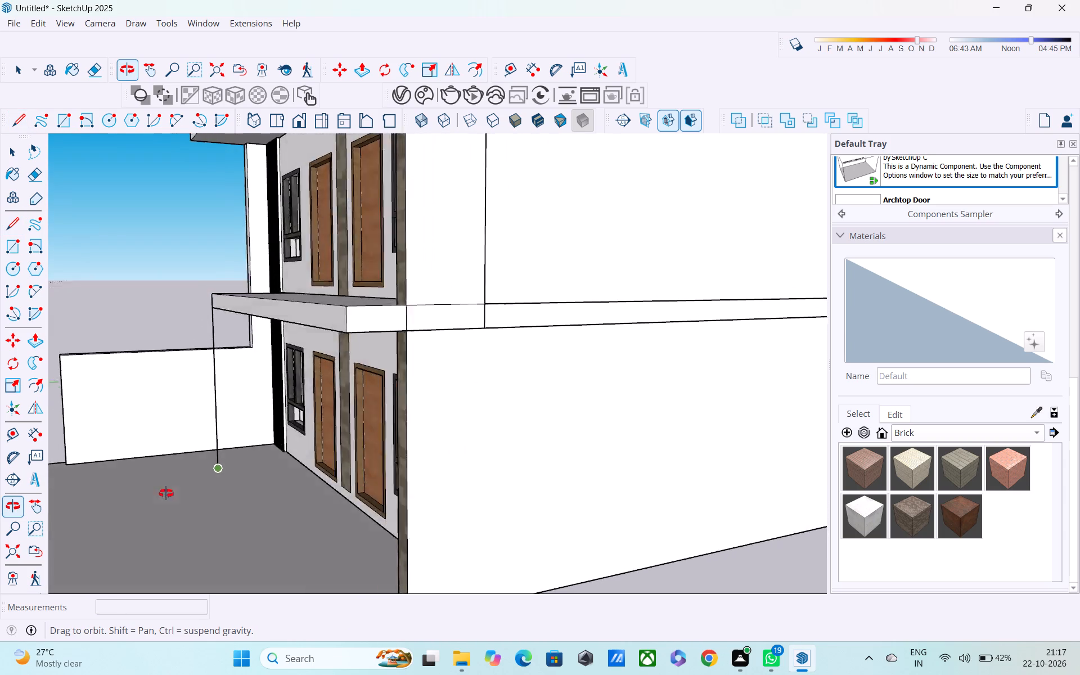
middle_click_drag(166, 493, 489, 484)
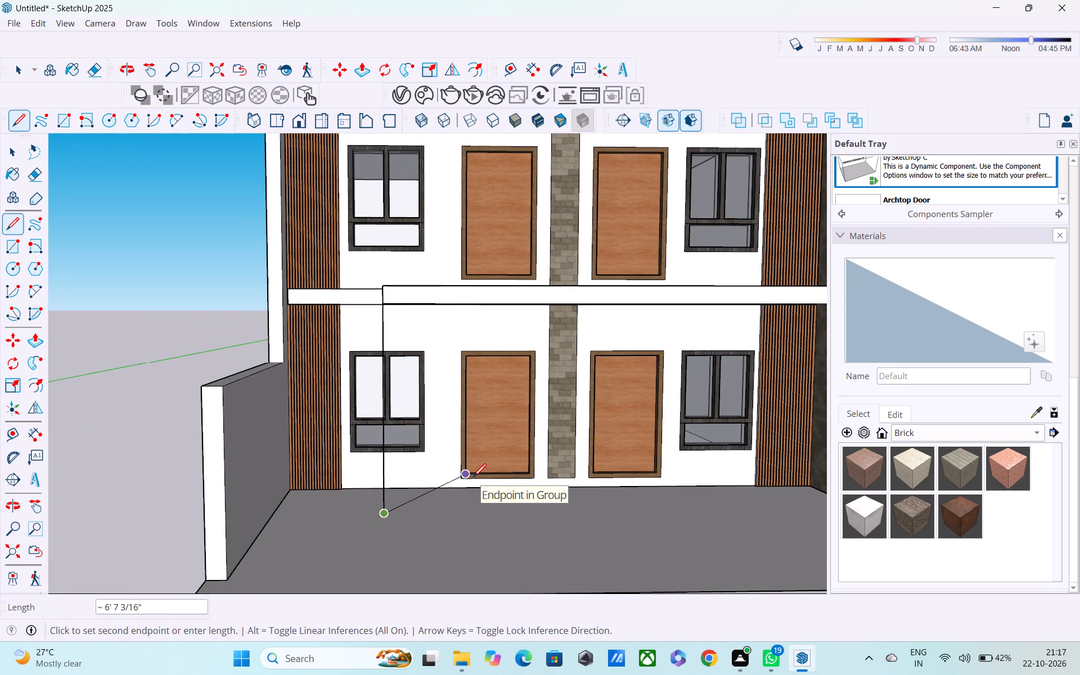
middle_click_drag(470, 476, 449, 475)
scroll(415, 478, "up", 2)
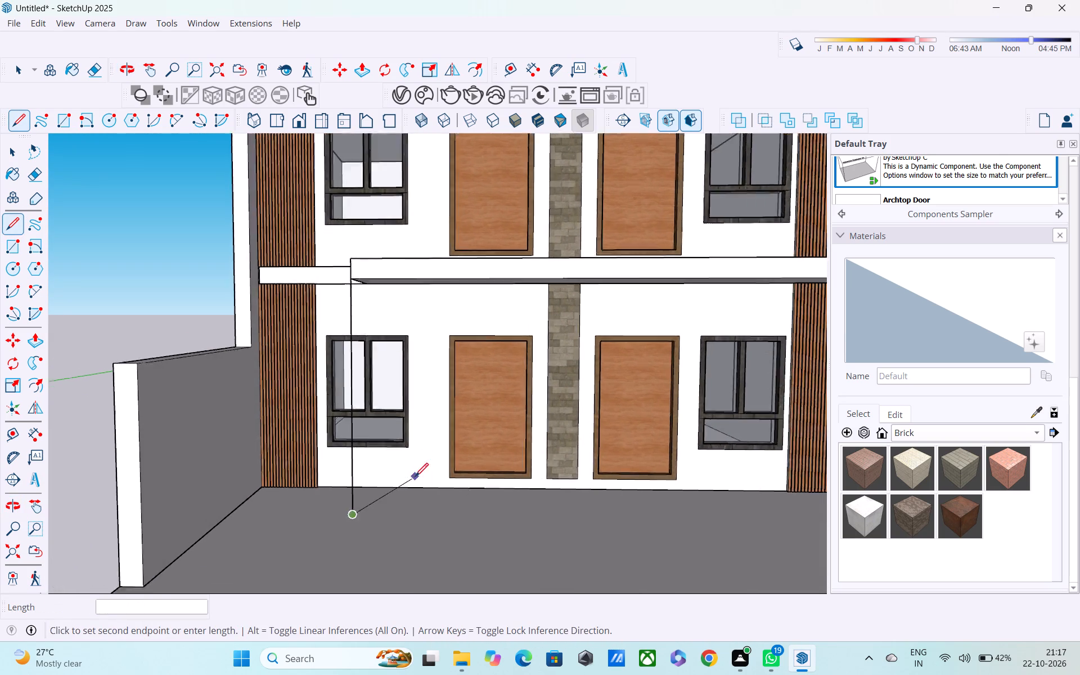
scroll(415, 478, "up", 3)
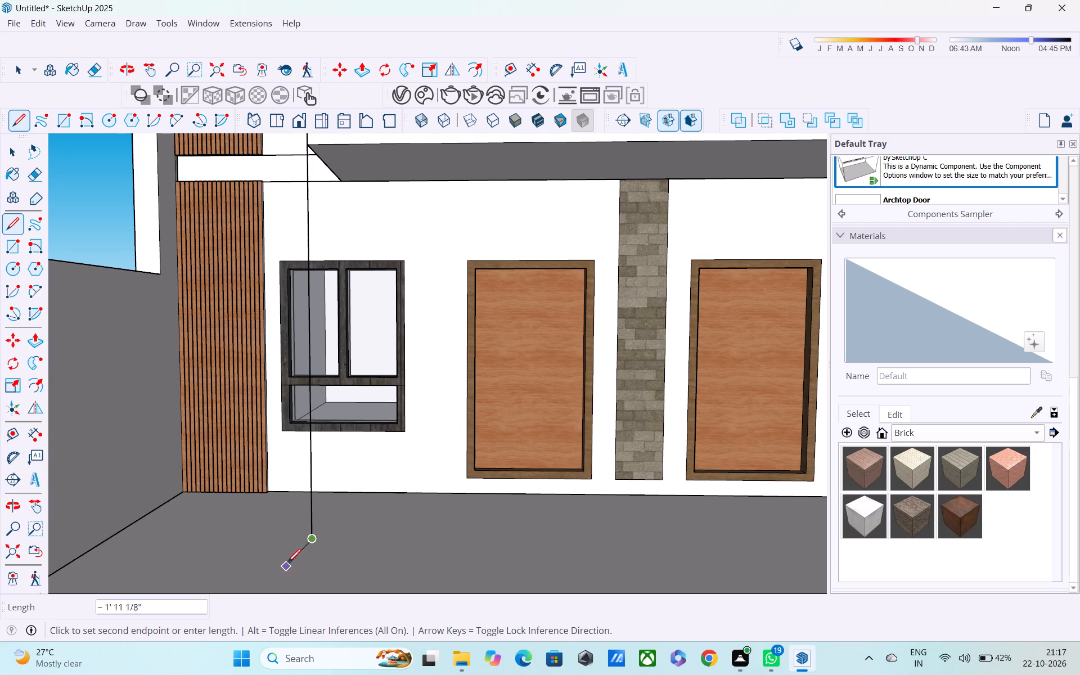
middle_click_drag(293, 568, 155, 564)
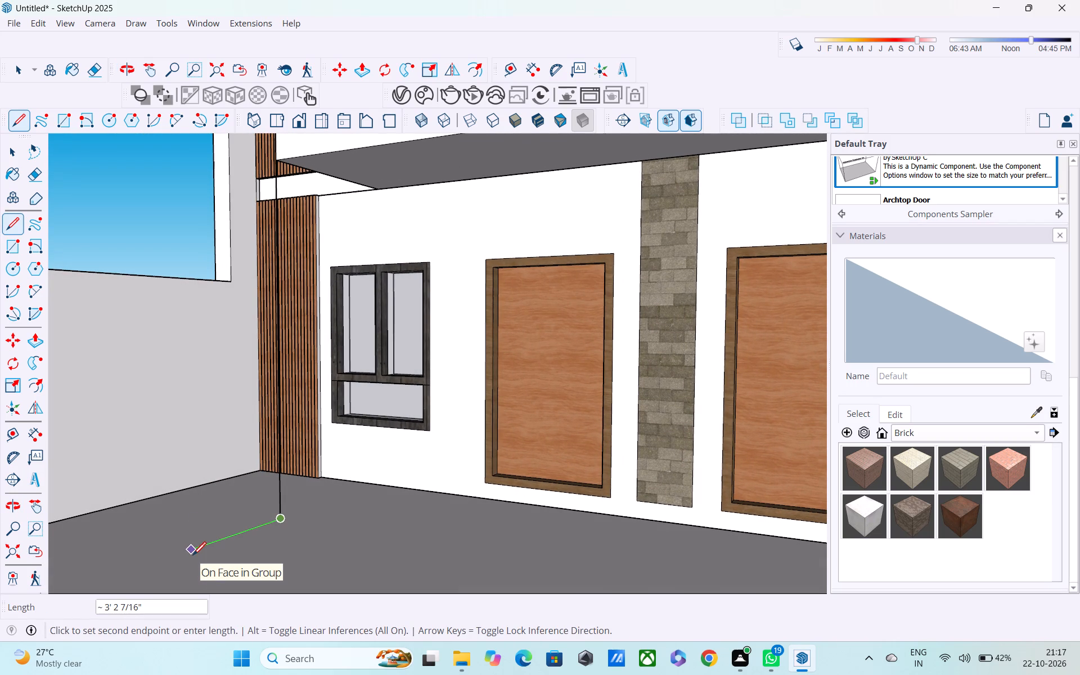
type("3'")
key("Return")
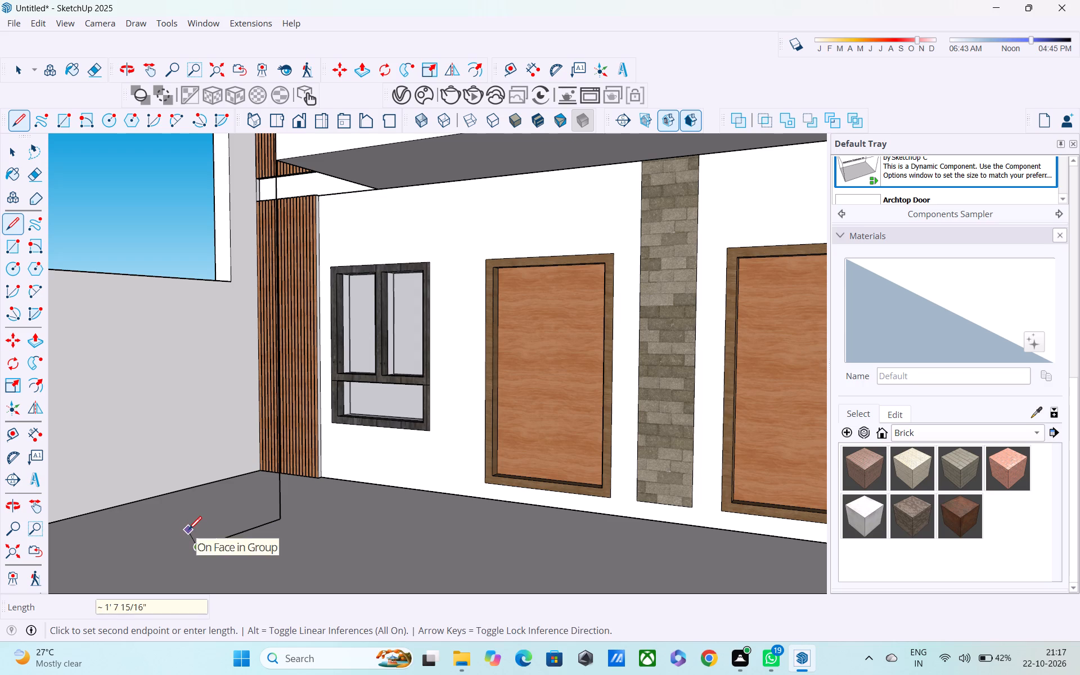
key("Escape")
Start a rectangle on the ground slab near the outer end of the 3' line.
middle_click_drag(193, 533, 143, 561)
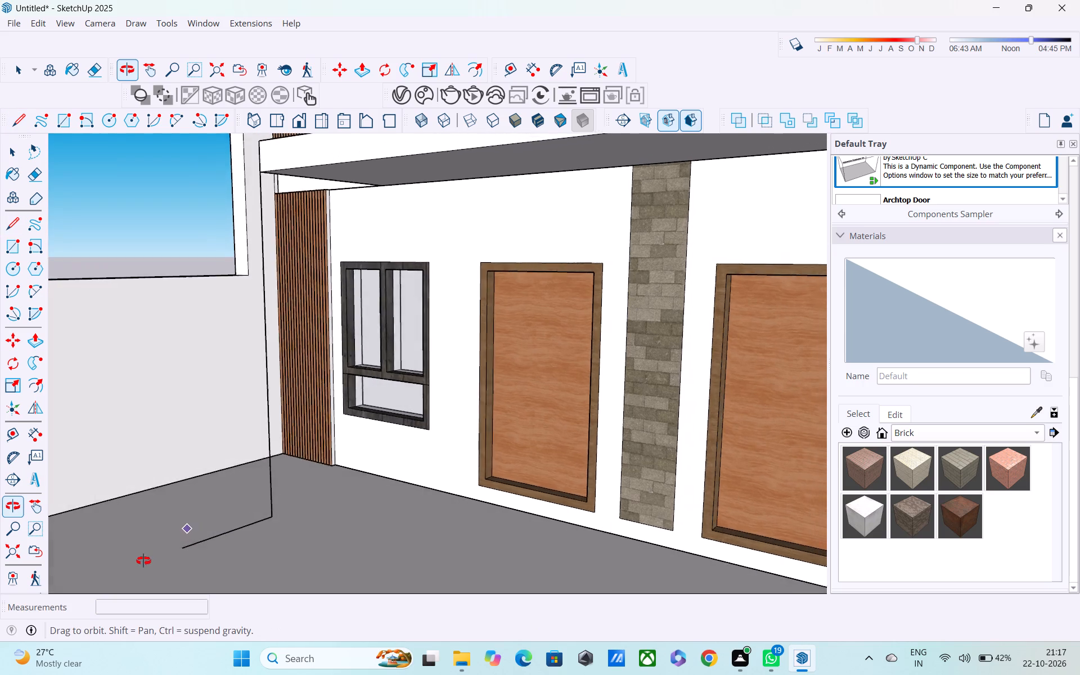
middle_click_drag(143, 561, 115, 568)
key("r")
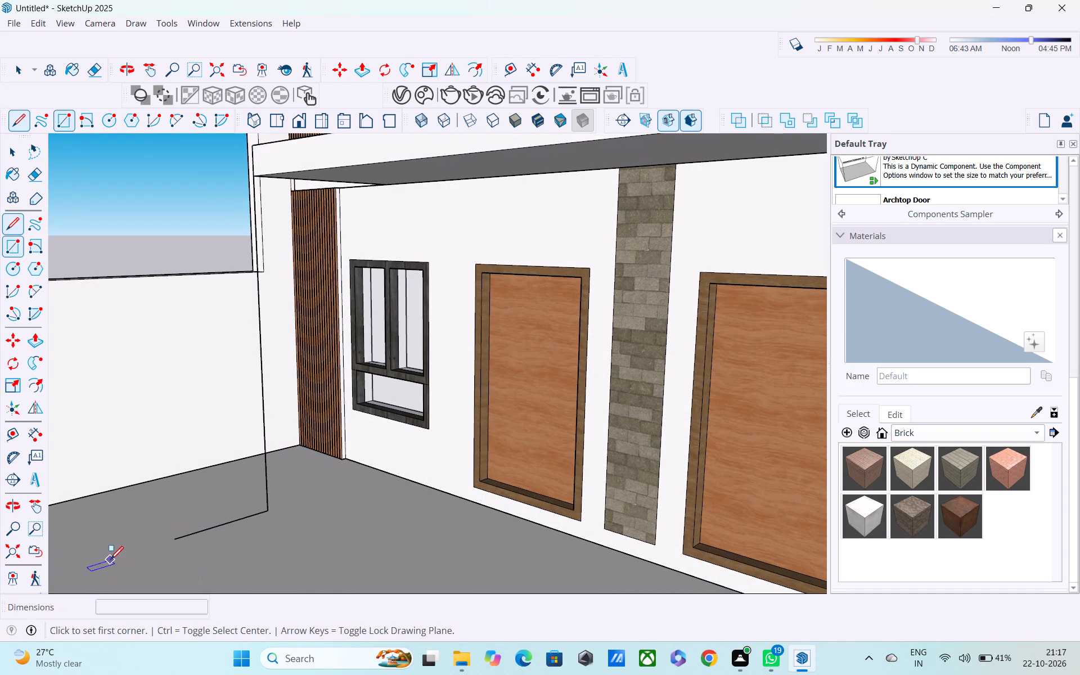
left_click(177, 530)
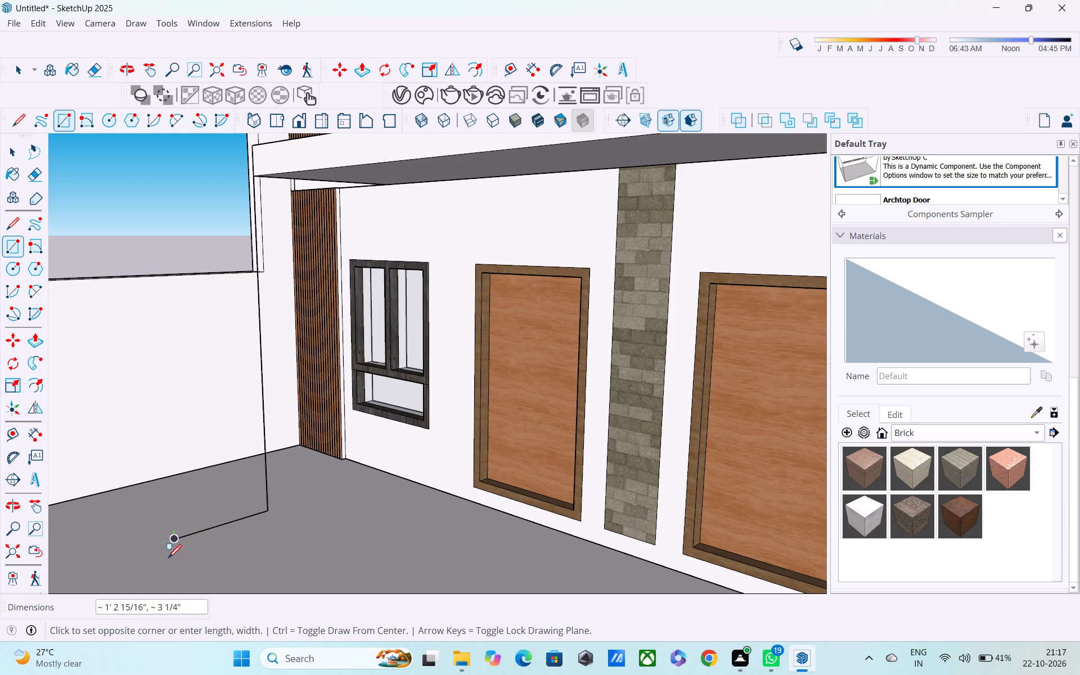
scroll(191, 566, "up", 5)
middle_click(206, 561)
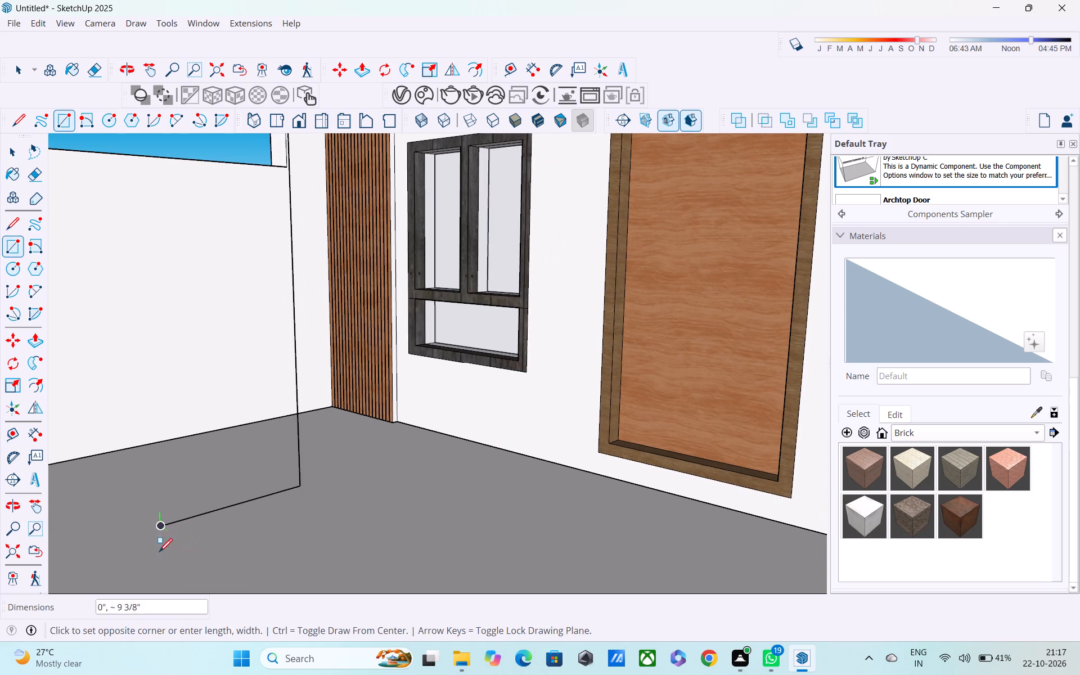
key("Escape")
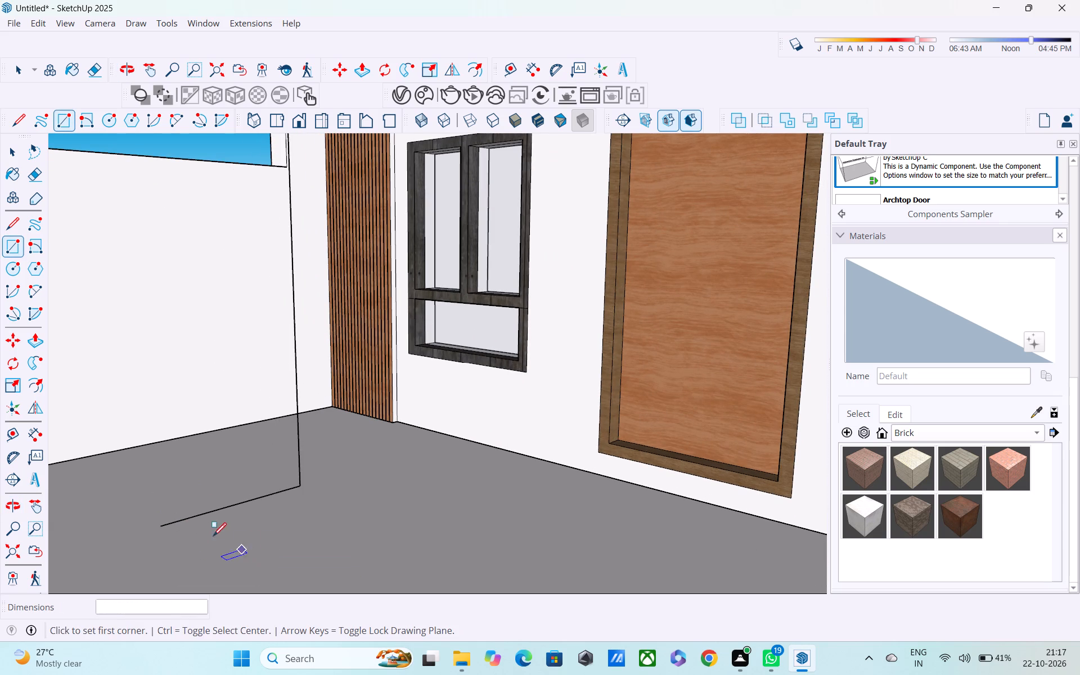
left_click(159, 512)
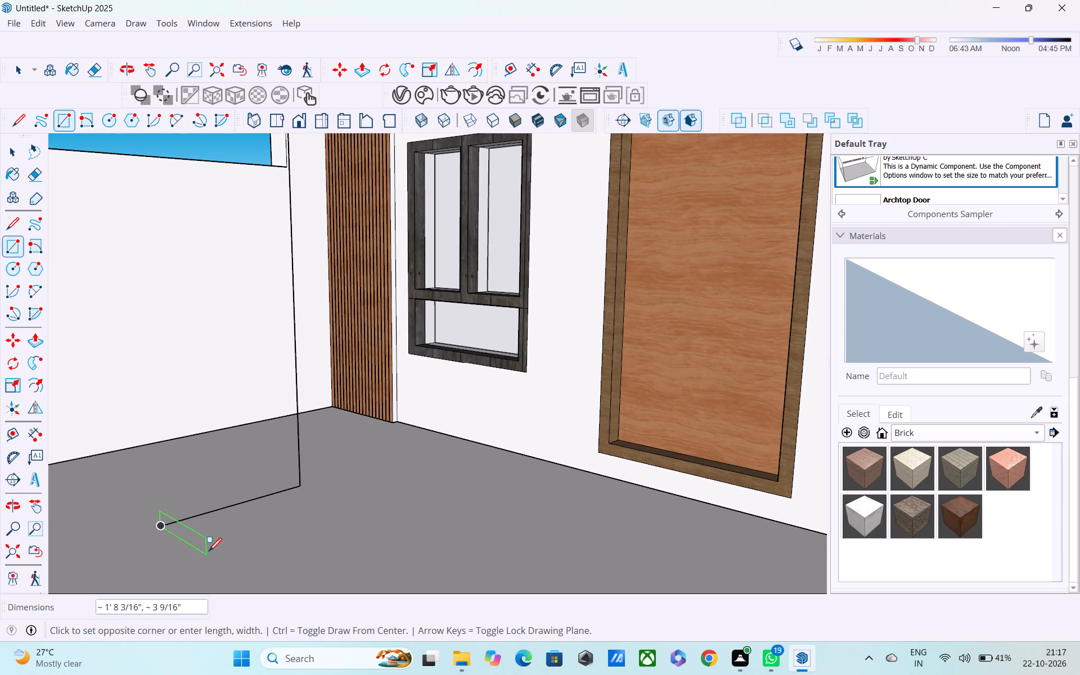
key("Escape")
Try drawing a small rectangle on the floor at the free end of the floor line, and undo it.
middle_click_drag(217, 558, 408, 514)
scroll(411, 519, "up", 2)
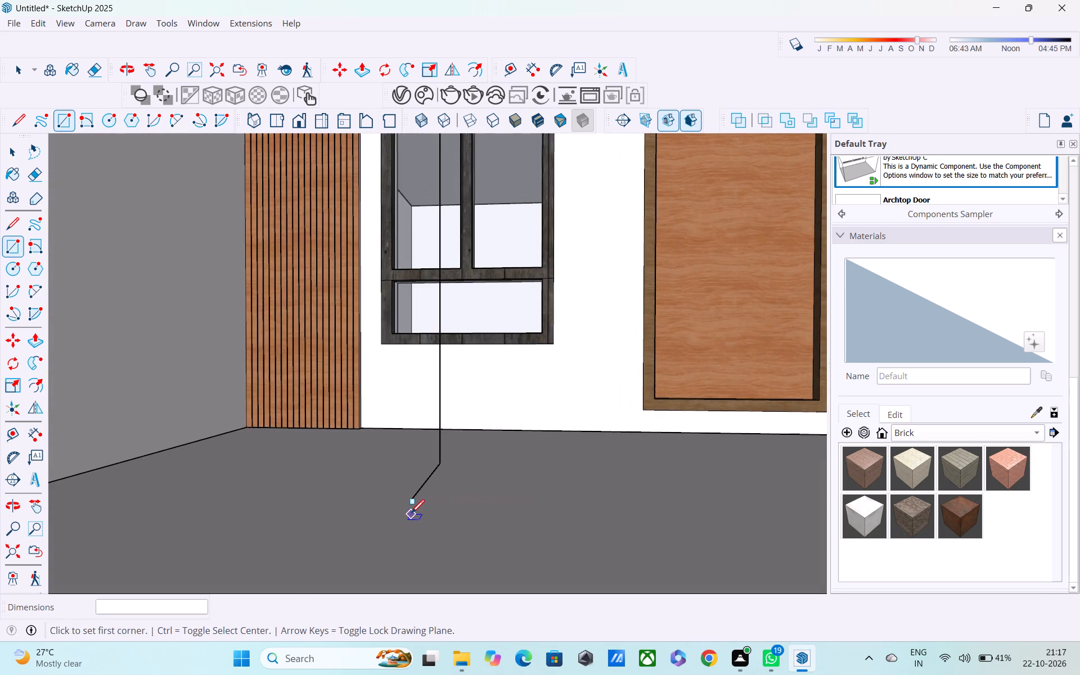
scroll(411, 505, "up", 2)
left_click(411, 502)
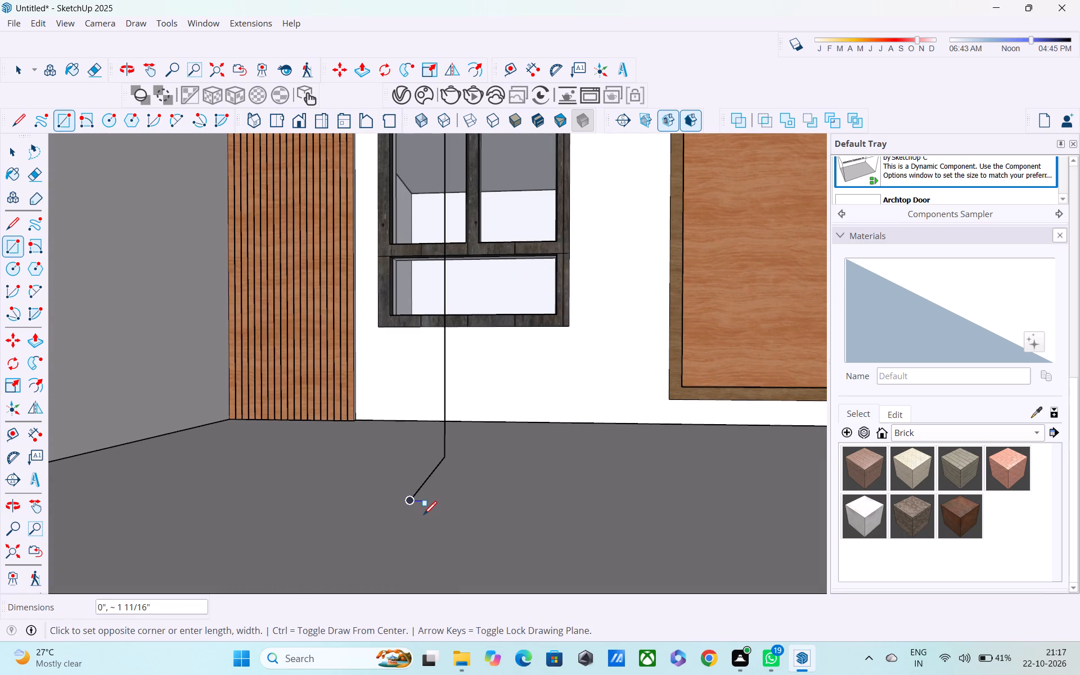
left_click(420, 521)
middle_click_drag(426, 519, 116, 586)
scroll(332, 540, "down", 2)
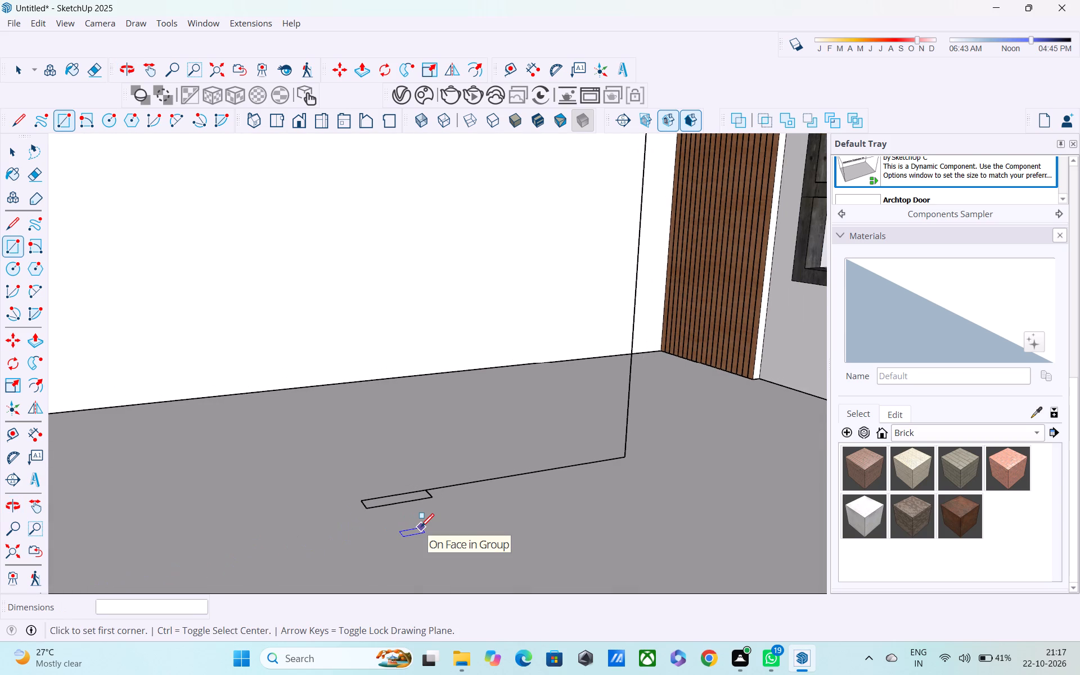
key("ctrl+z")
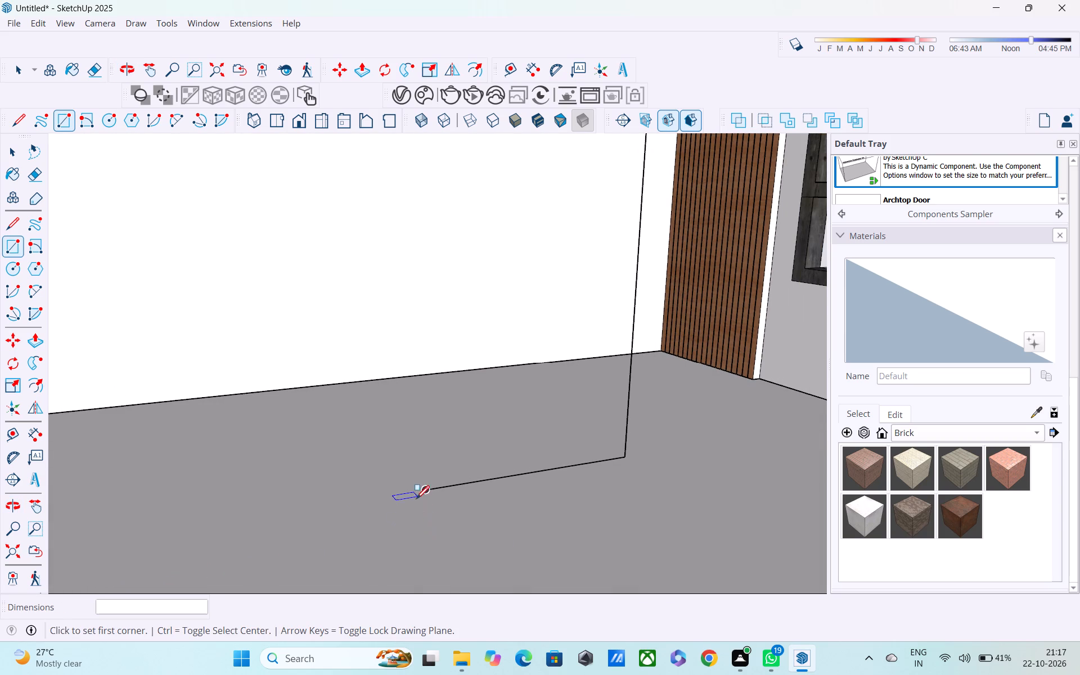
Draw a small rectangle about 2 5/8" by 1 7/8" on the floor at the free end of the floor line.
scroll(426, 490, "up", 8)
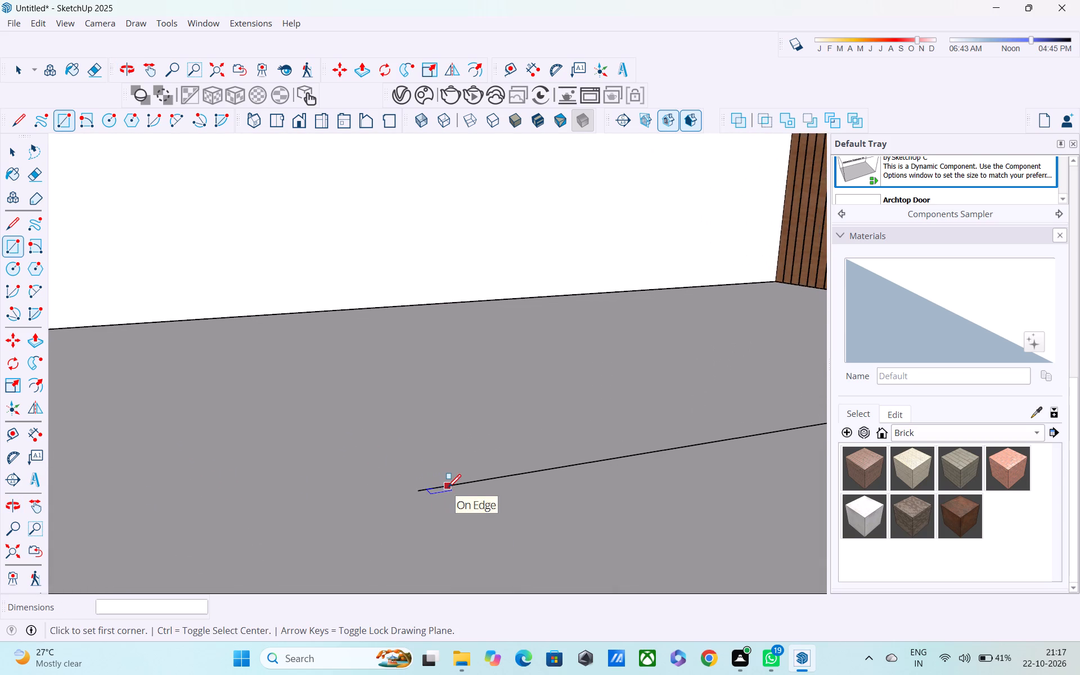
scroll(448, 489, "up", 2)
left_click(426, 494)
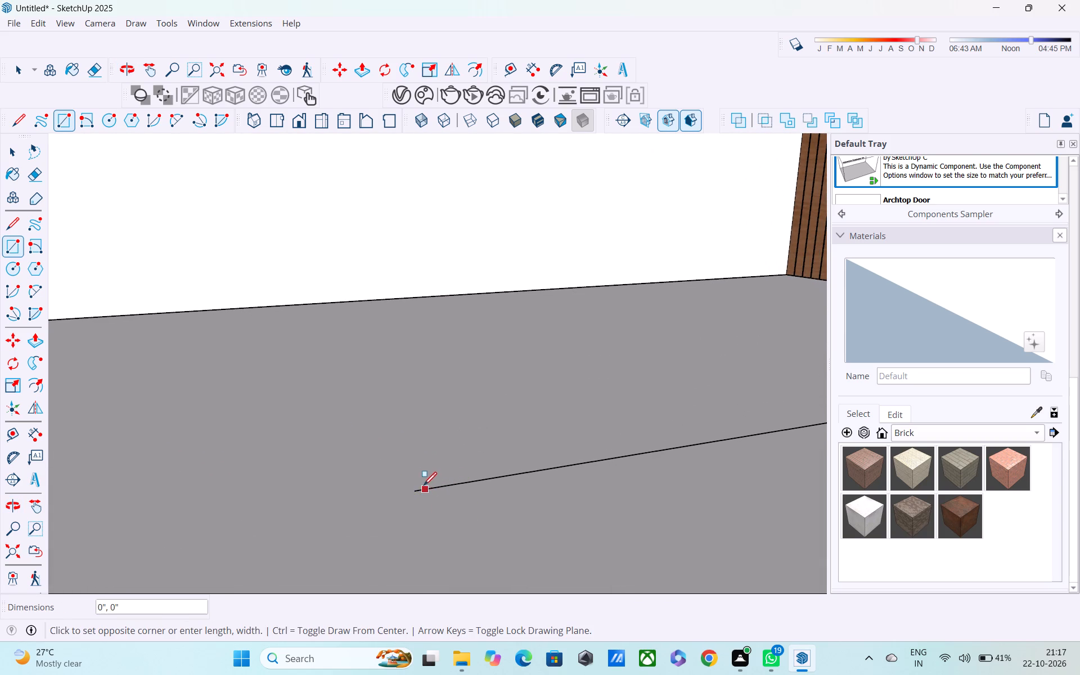
left_click(409, 516)
middle_click_drag(438, 529, 407, 525)
Copy the four edges of the small rectangle to the other end of the floor line, at the vertical line's base.
key("space")
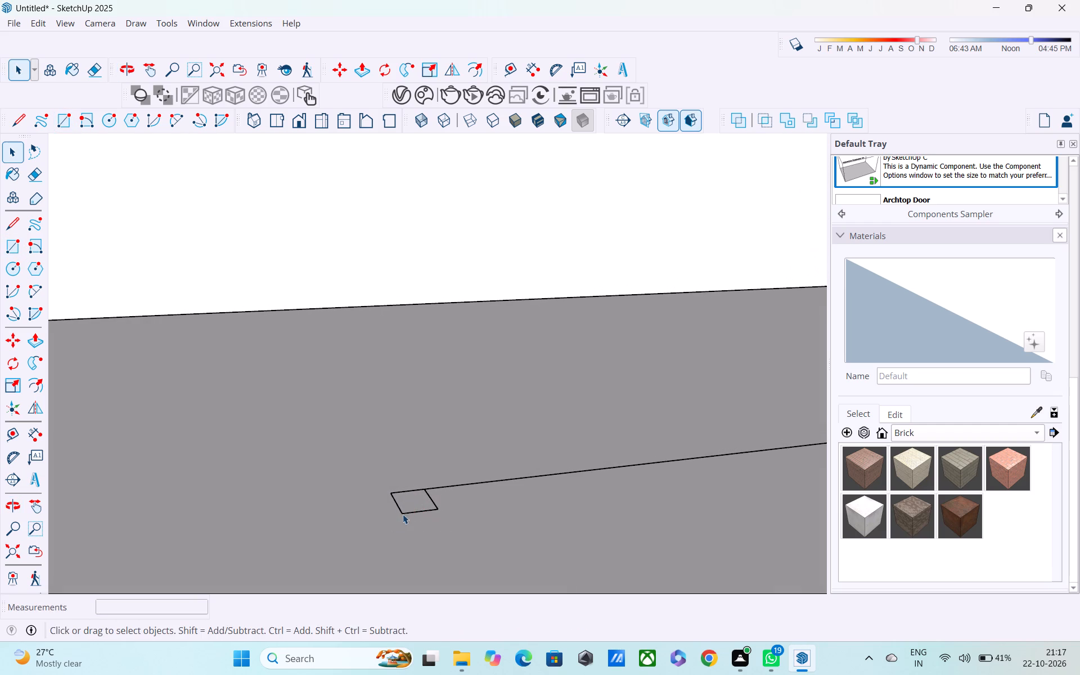
left_click(411, 513)
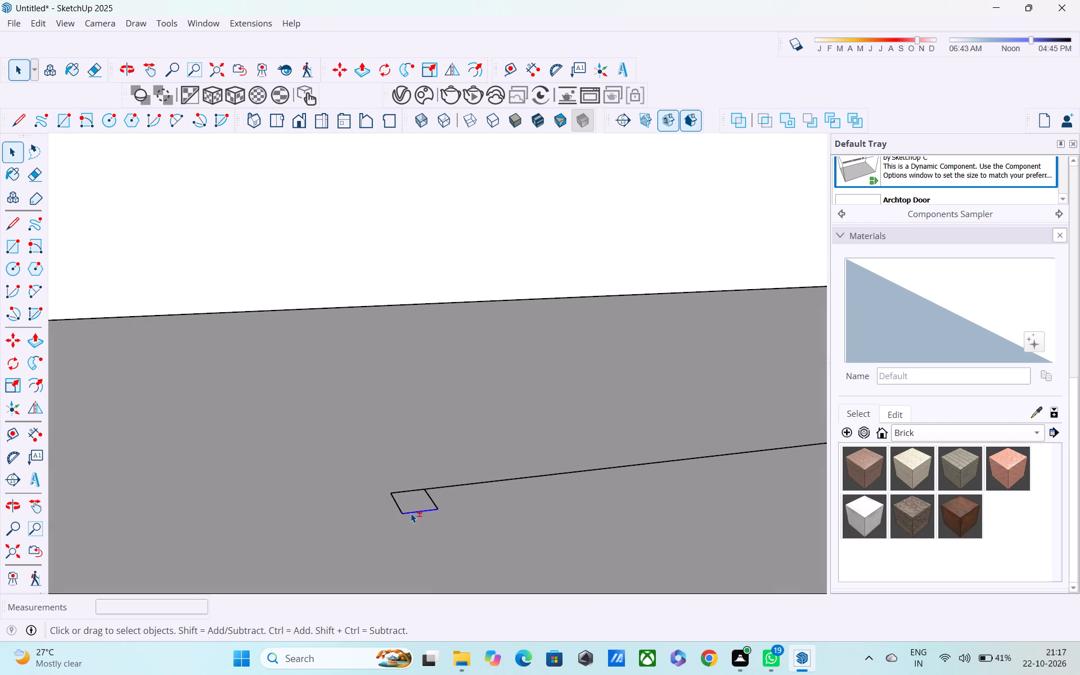
left_click(400, 493, "shift")
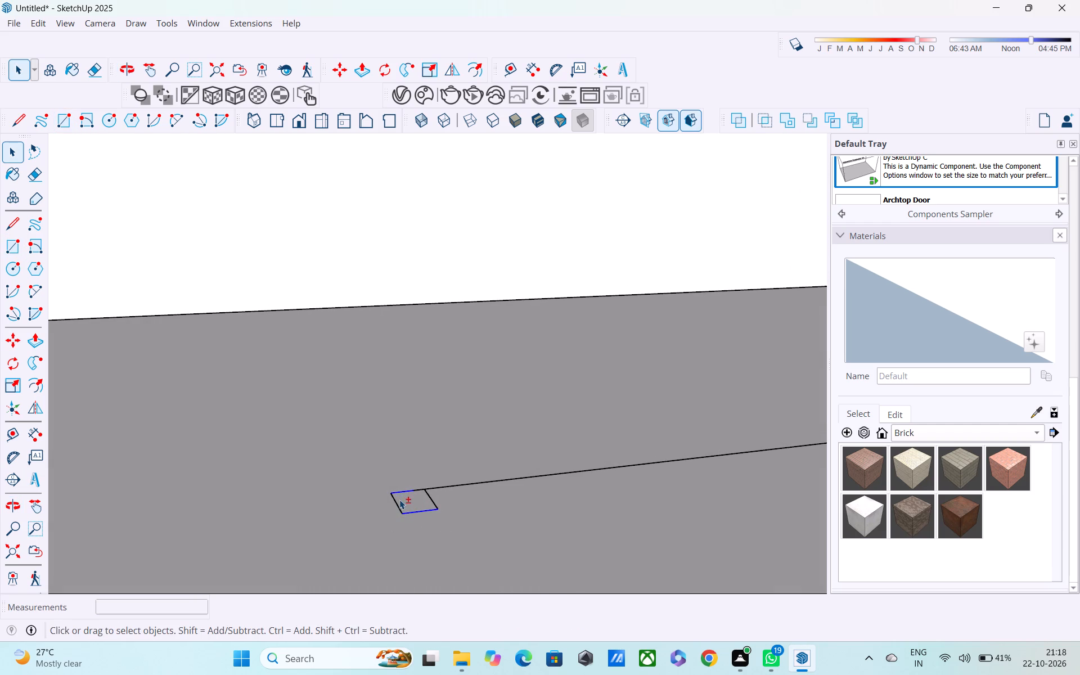
left_click(398, 503, "shift")
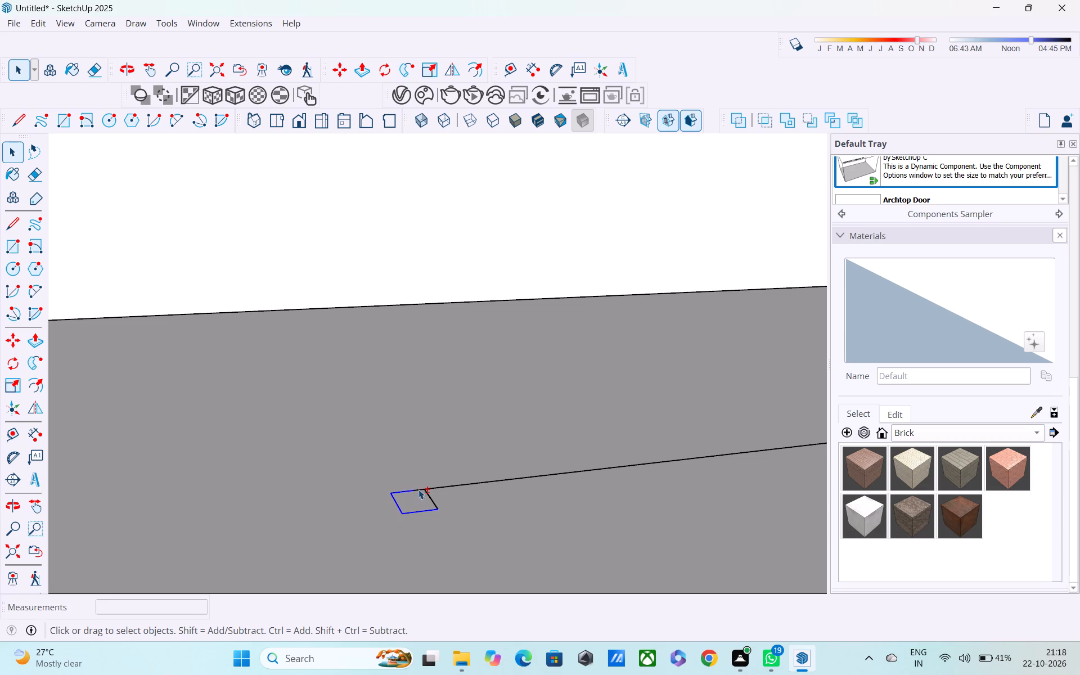
left_click(418, 489, "shift")
left_click(430, 498, "shift")
key("m")
scroll(430, 487, "up", 2)
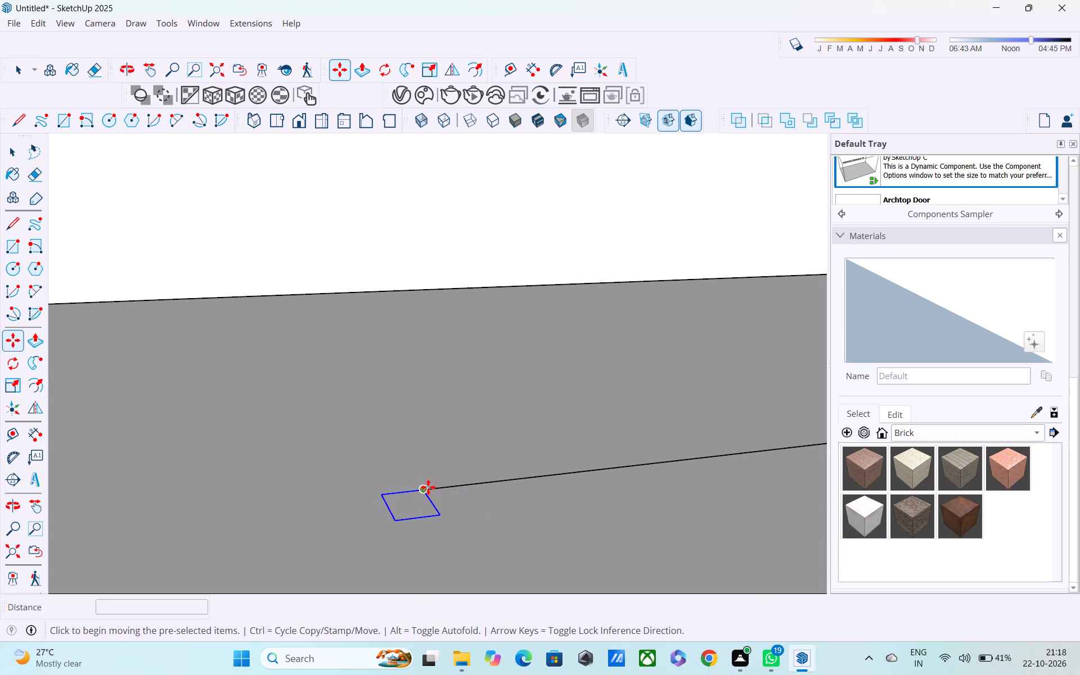
left_click(426, 490)
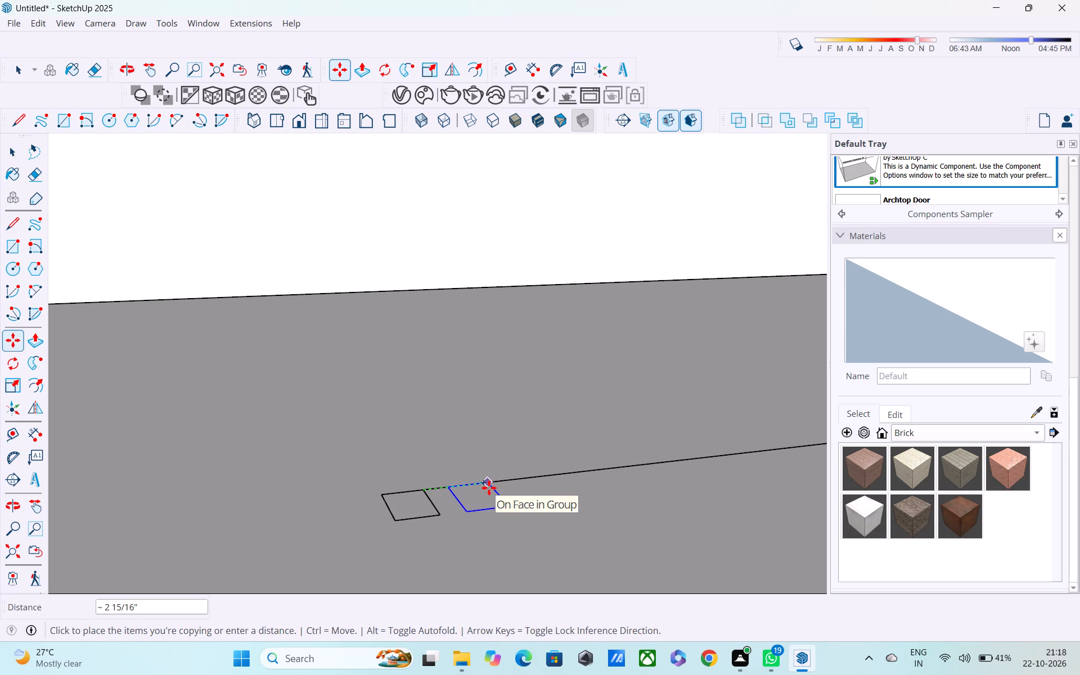
middle_click_drag(519, 488, 270, 527, "shift")
middle_click_drag(454, 493, 253, 519)
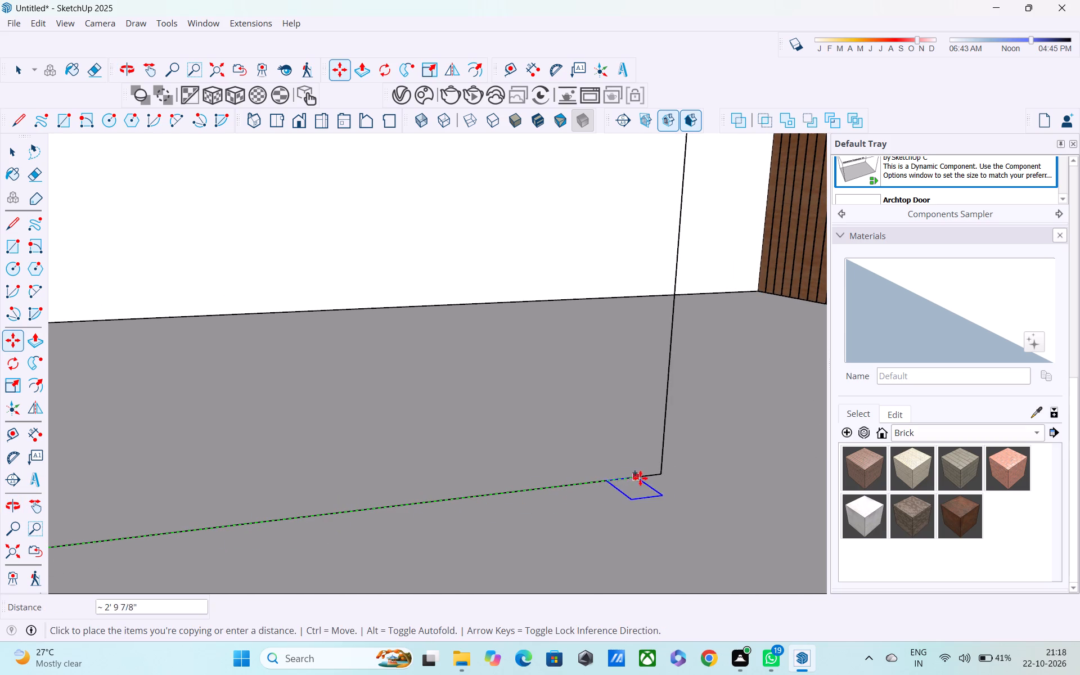
left_click(661, 472)
key("space")
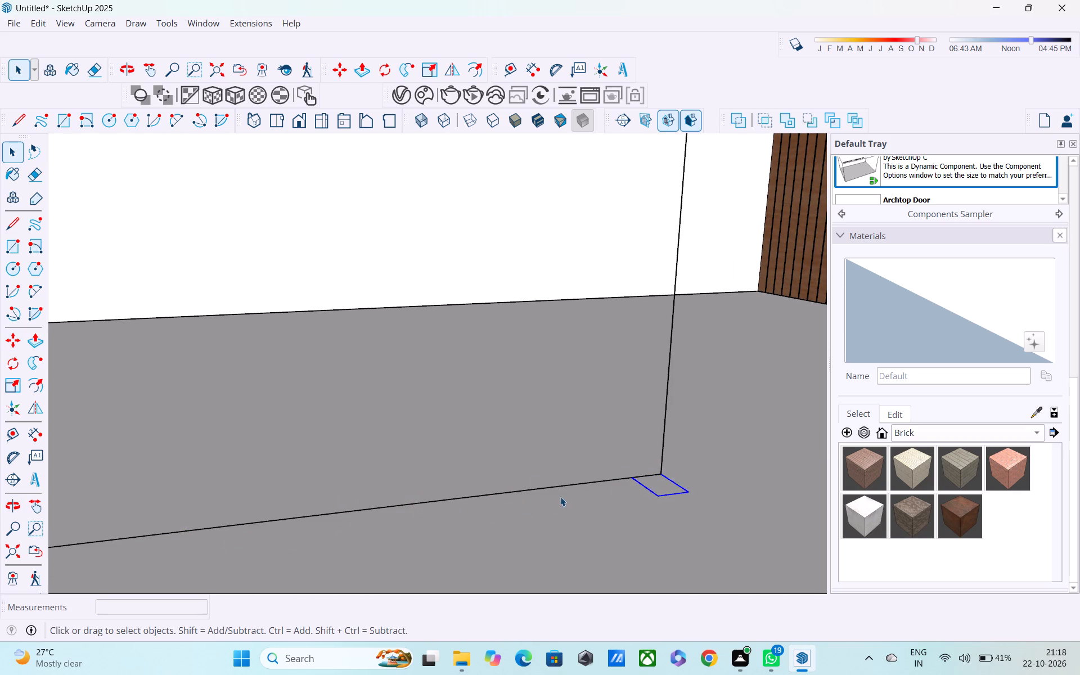
Delete the floor line between the two small rectangles and the vertical line rising from one of them.
left_click(557, 490)
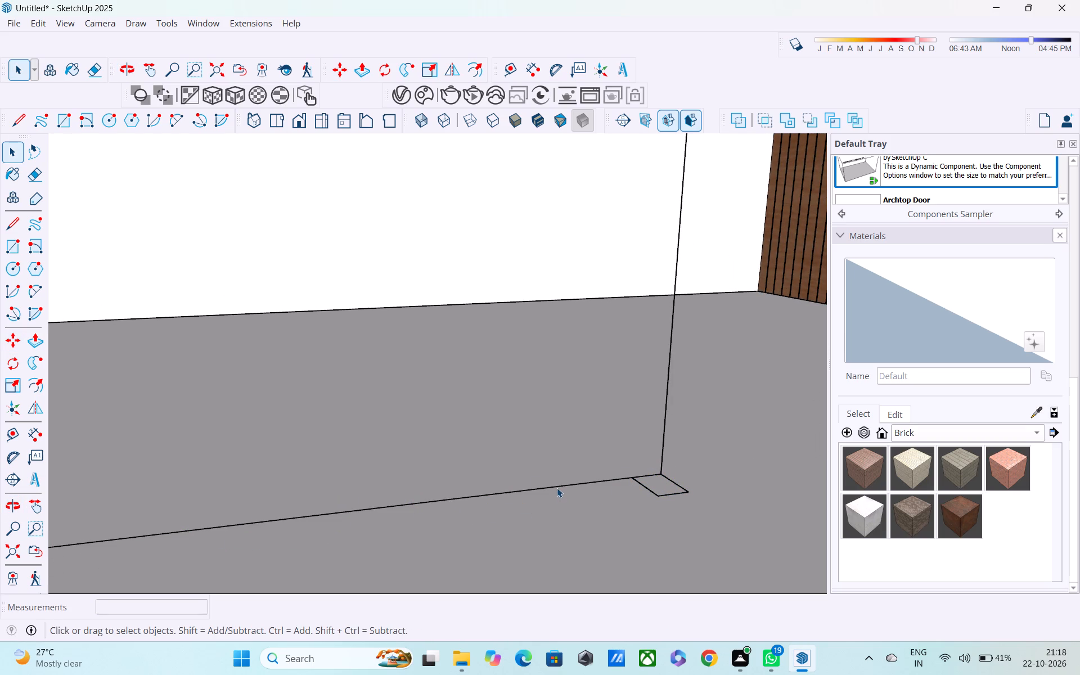
left_click(557, 488)
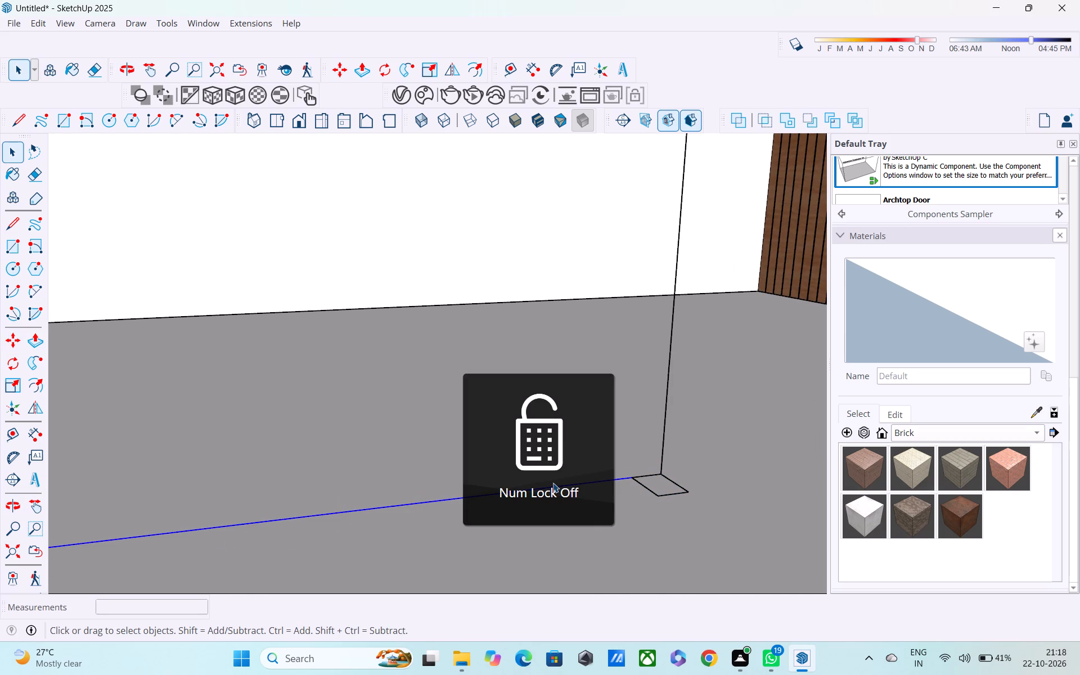
key("Delete")
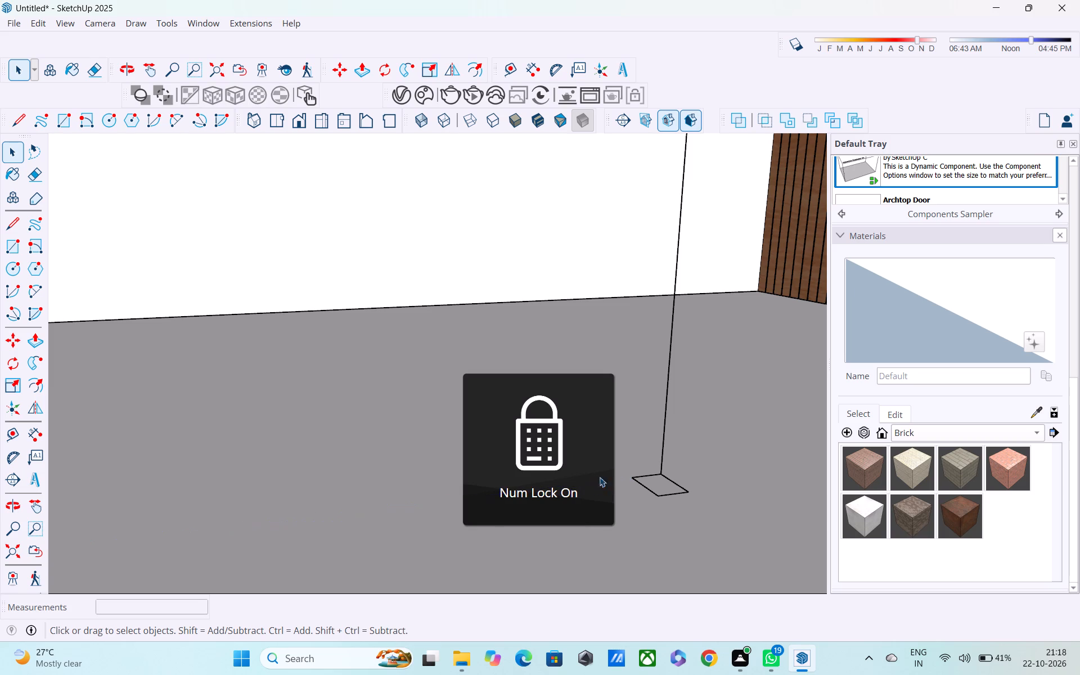
scroll(609, 470, "down", 8)
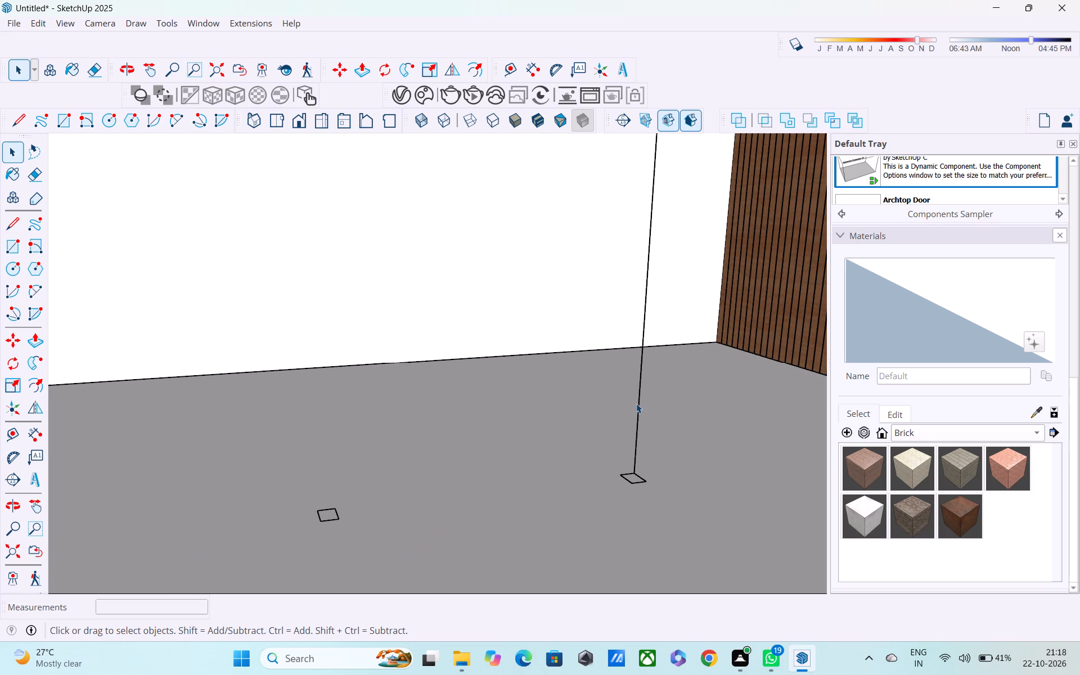
left_click(638, 411)
key("Delete")
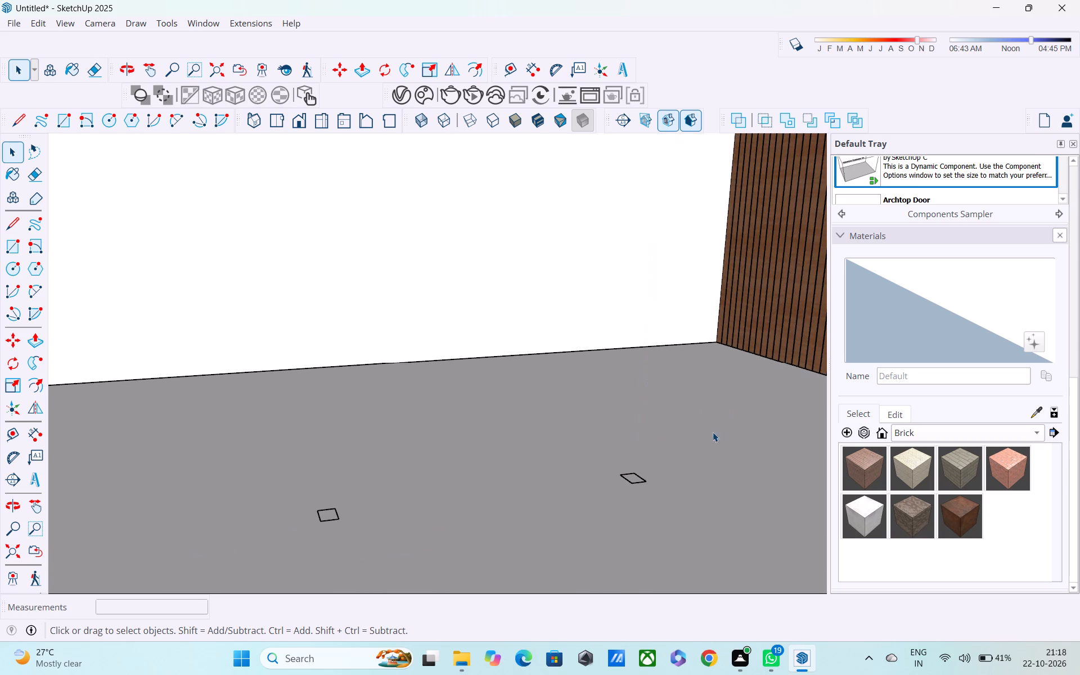
Open the floor group for editing.
key("p")
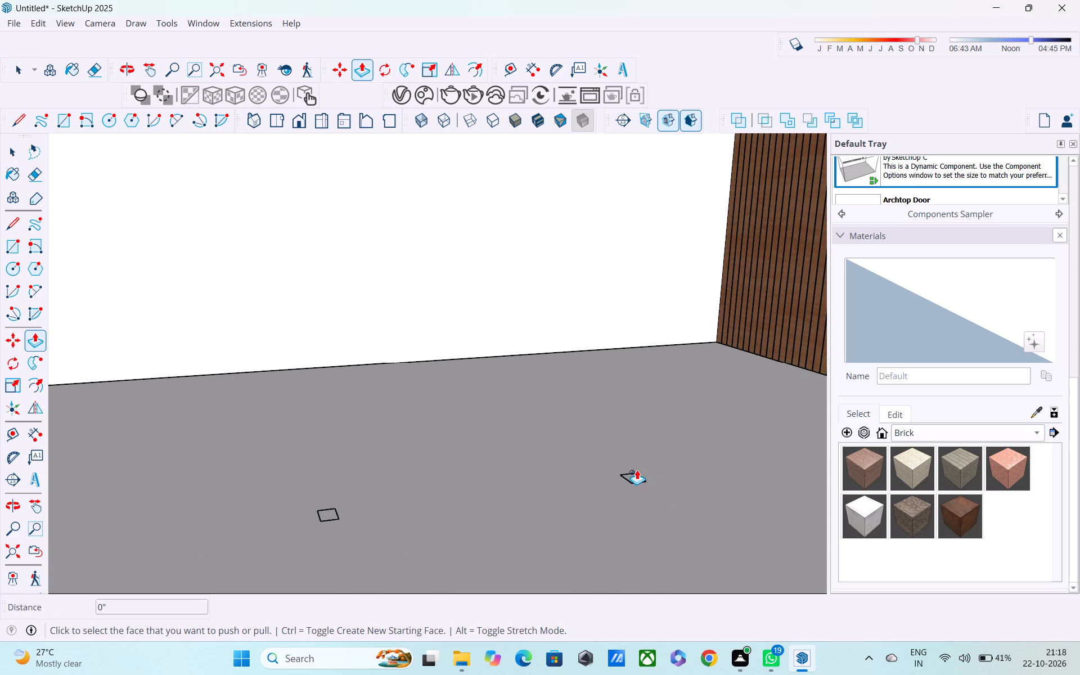
middle_click_drag(637, 475, 638, 545)
scroll(626, 498, "up", 4)
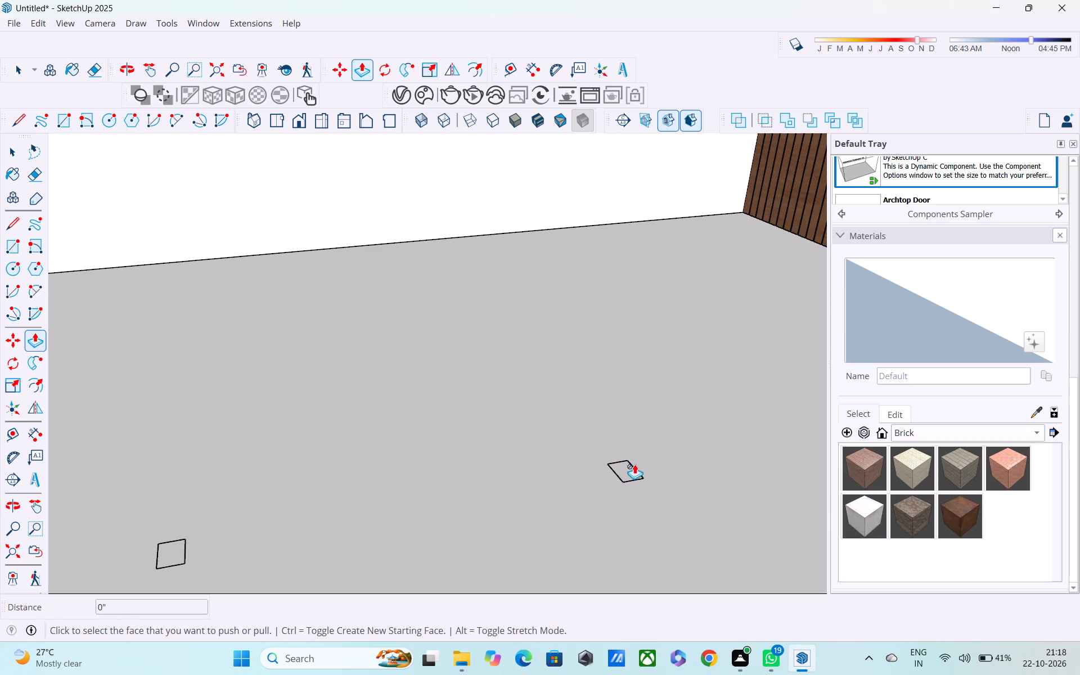
left_click(640, 463)
right_click(641, 464)
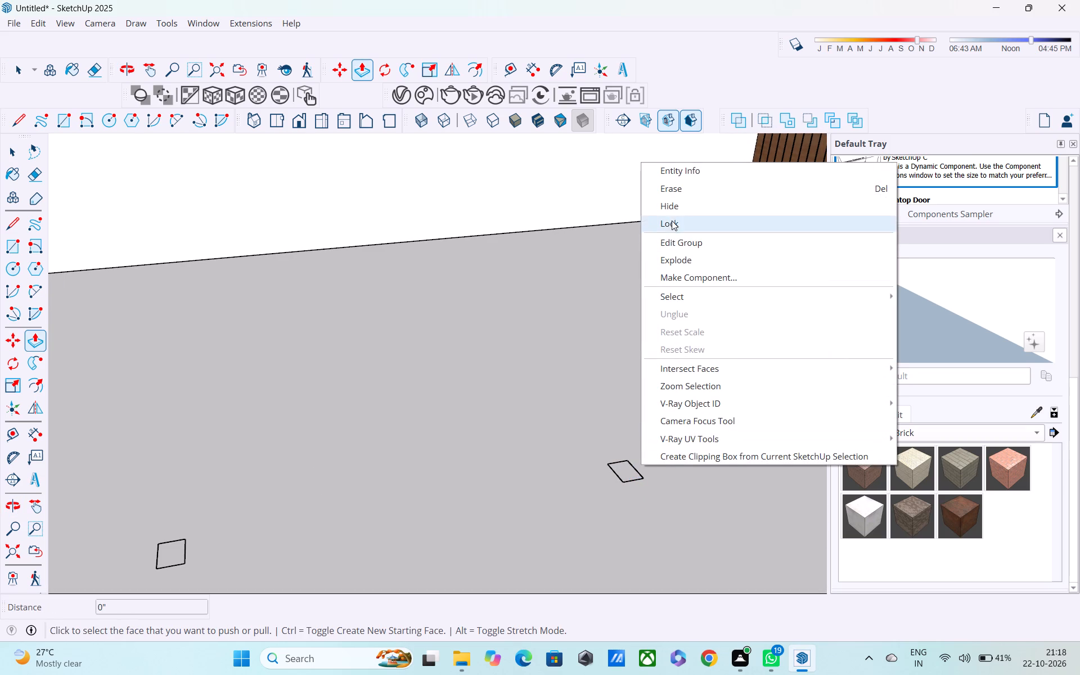
left_click(670, 242)
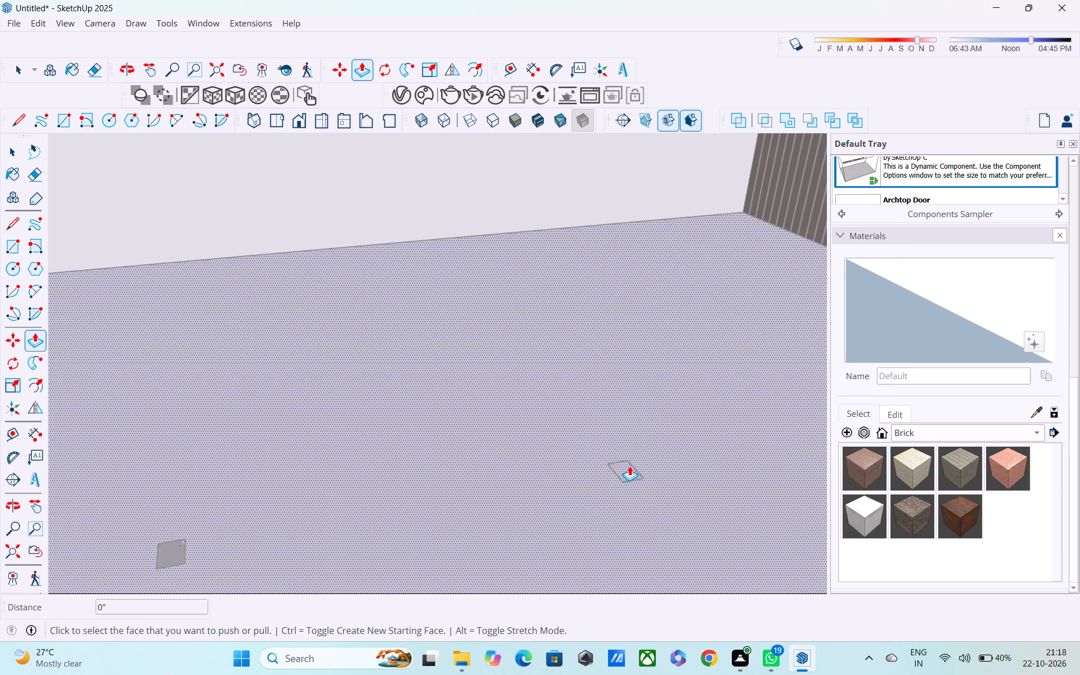
key("space")
double_click(466, 446)
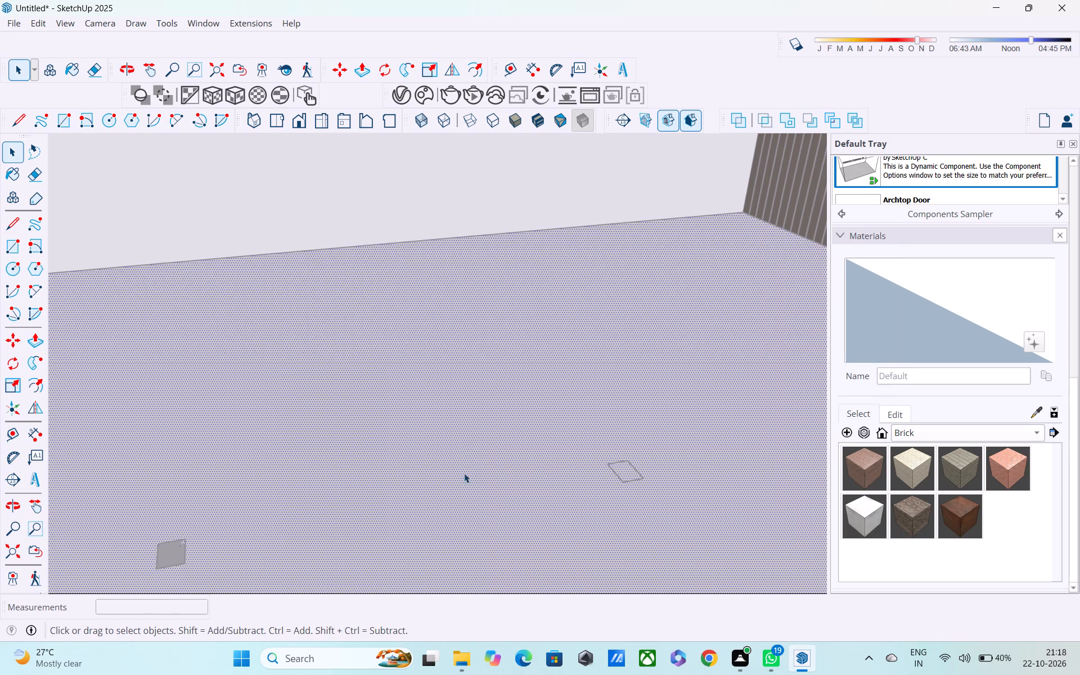
Trace the first small outline, farther from the slatted panel, with a rectangle about 2 5/8" by 1 7/8" inside the floor group.
middle_click_drag(464, 473, 490, 380)
scroll(497, 405, "down", 7)
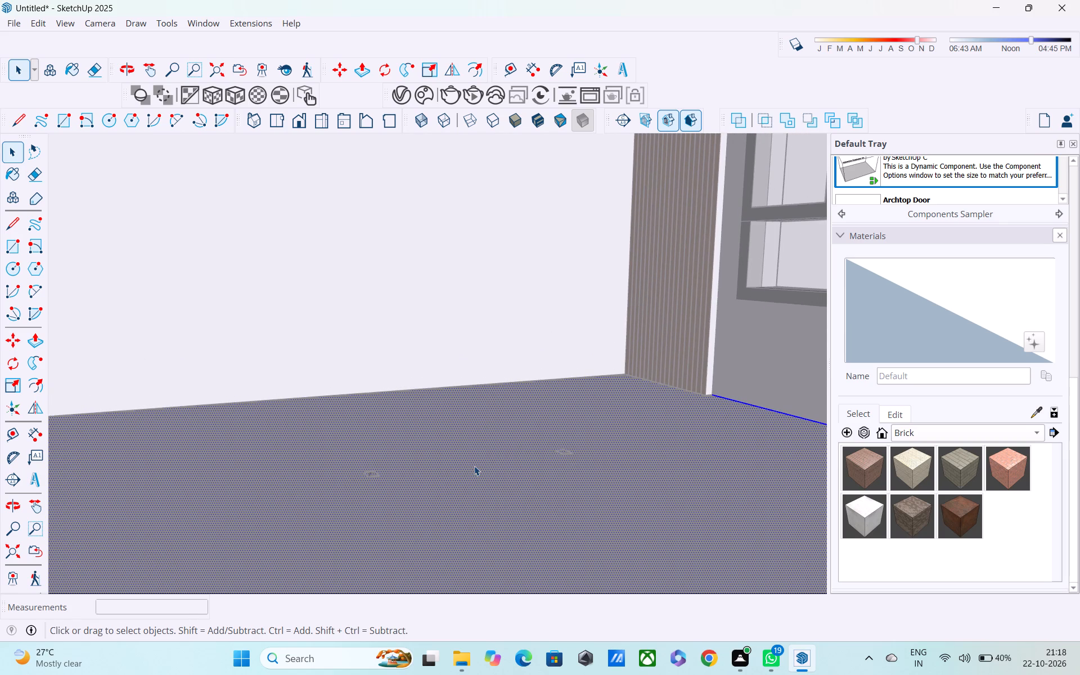
middle_click_drag(474, 467, 474, 458, "shift")
key("space")
double_click(462, 484)
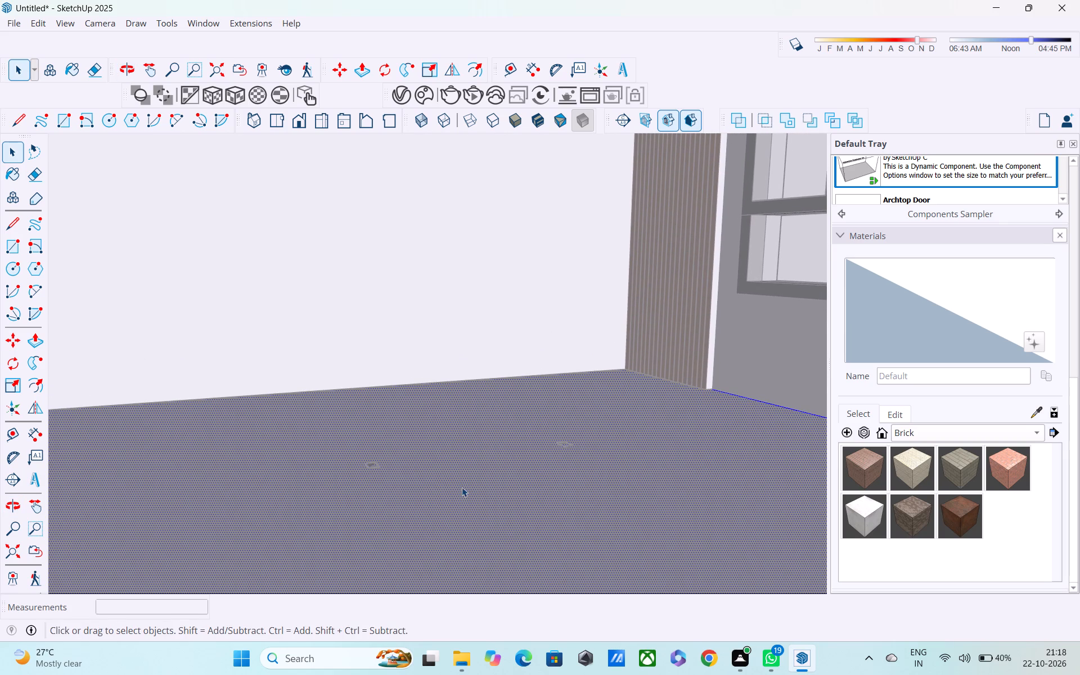
scroll(377, 466, "down", 3)
middle_click_drag(379, 465, 375, 559)
scroll(376, 450, "up", 4)
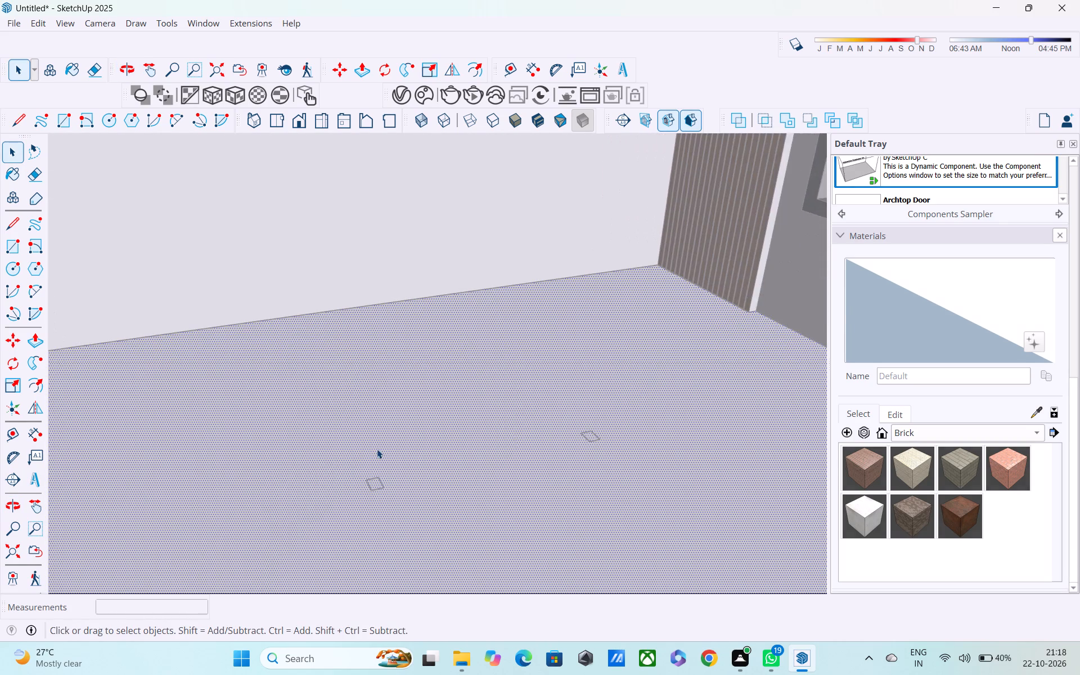
scroll(377, 449, "up", 2)
key("r")
left_click(367, 491)
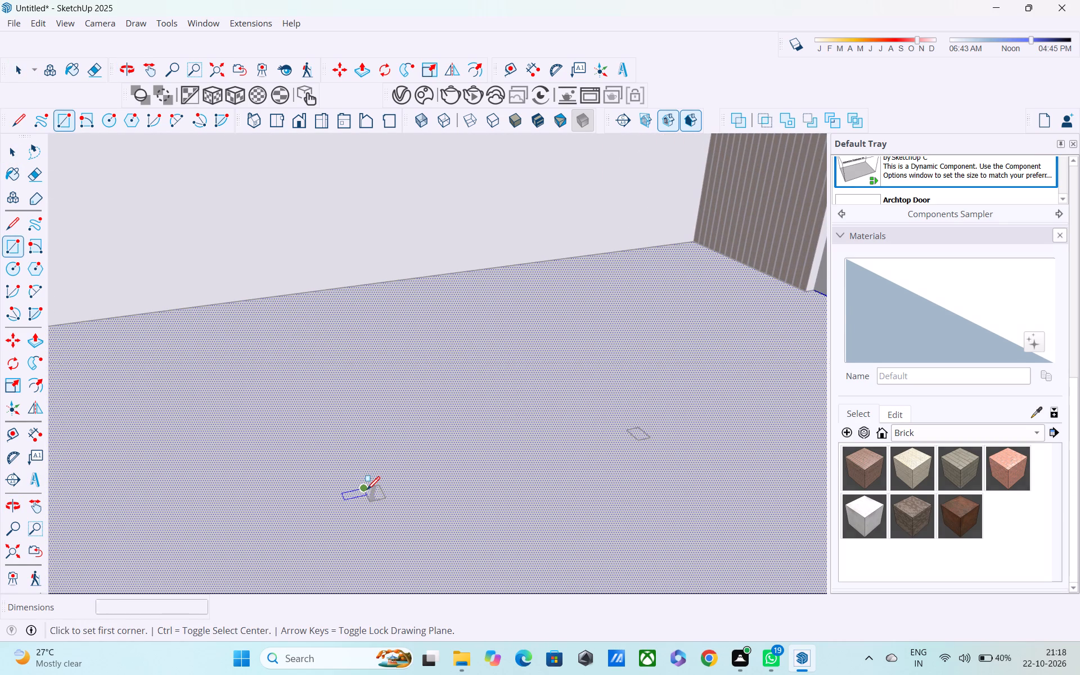
left_click(389, 498)
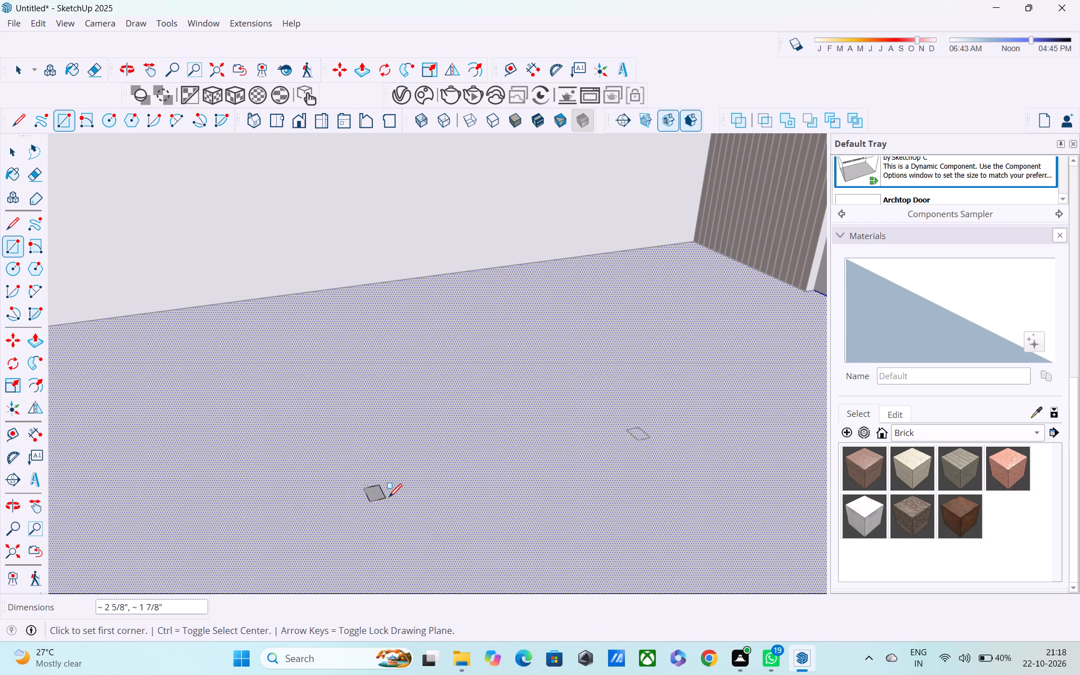
Trace the second small outline, nearer the slatted panel, with a rectangle about 2 5/8" by 1 7/8" inside the floor group.
scroll(667, 415, "up", 2)
middle_click_drag(664, 419, 600, 447)
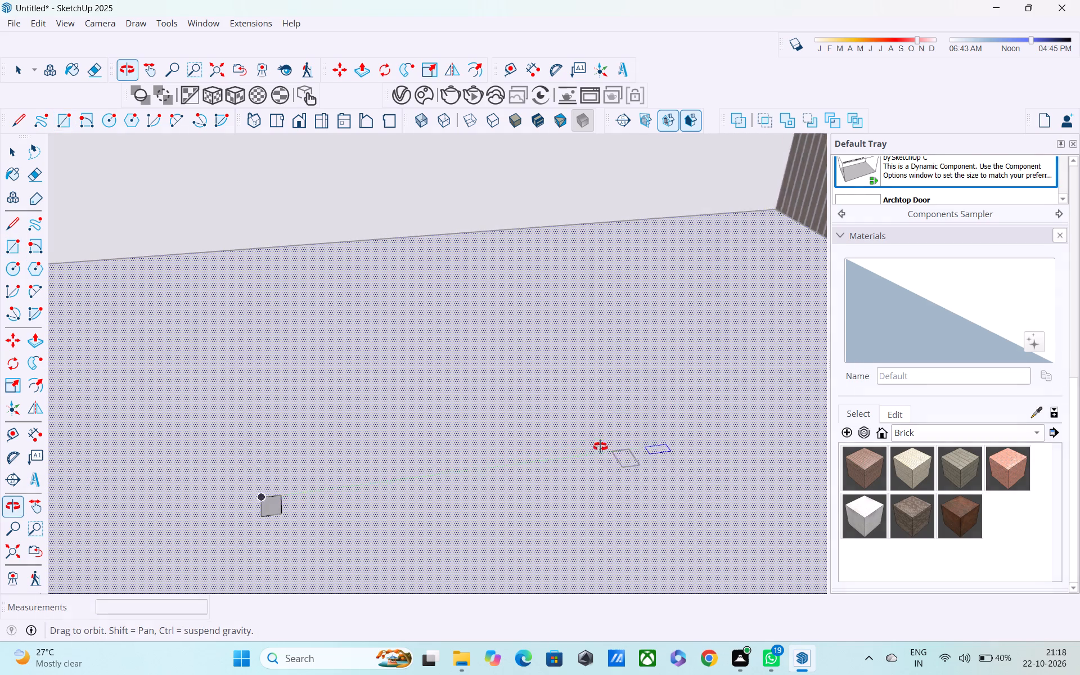
middle_click_drag(600, 447, 588, 452)
scroll(595, 451, "up", 3)
left_click(611, 468)
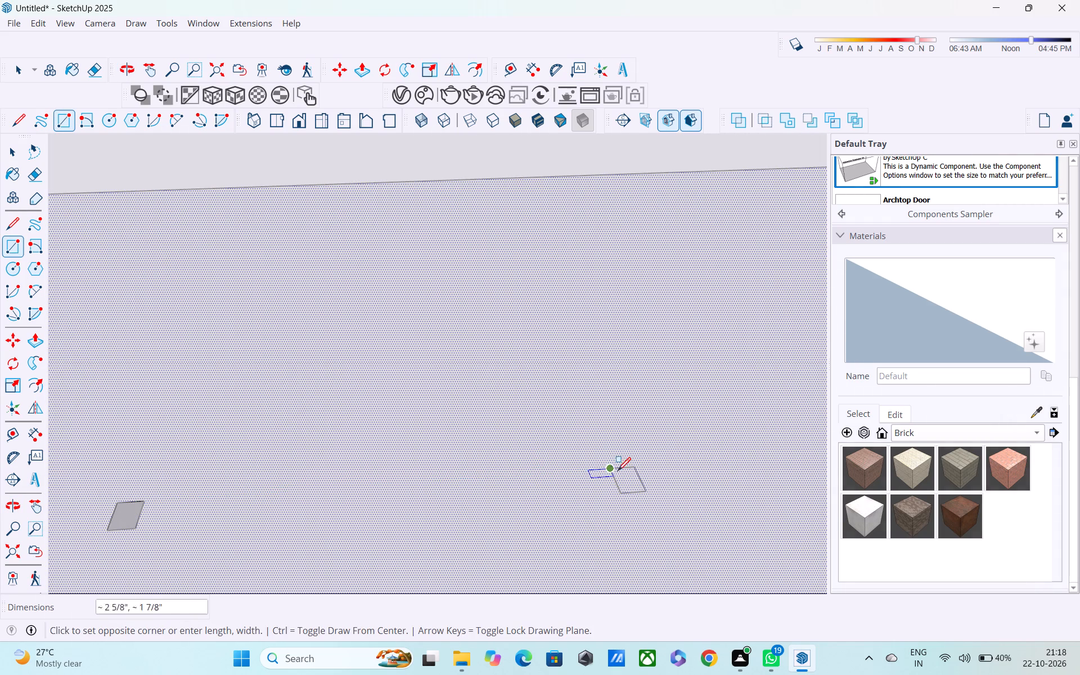
left_click(642, 489)
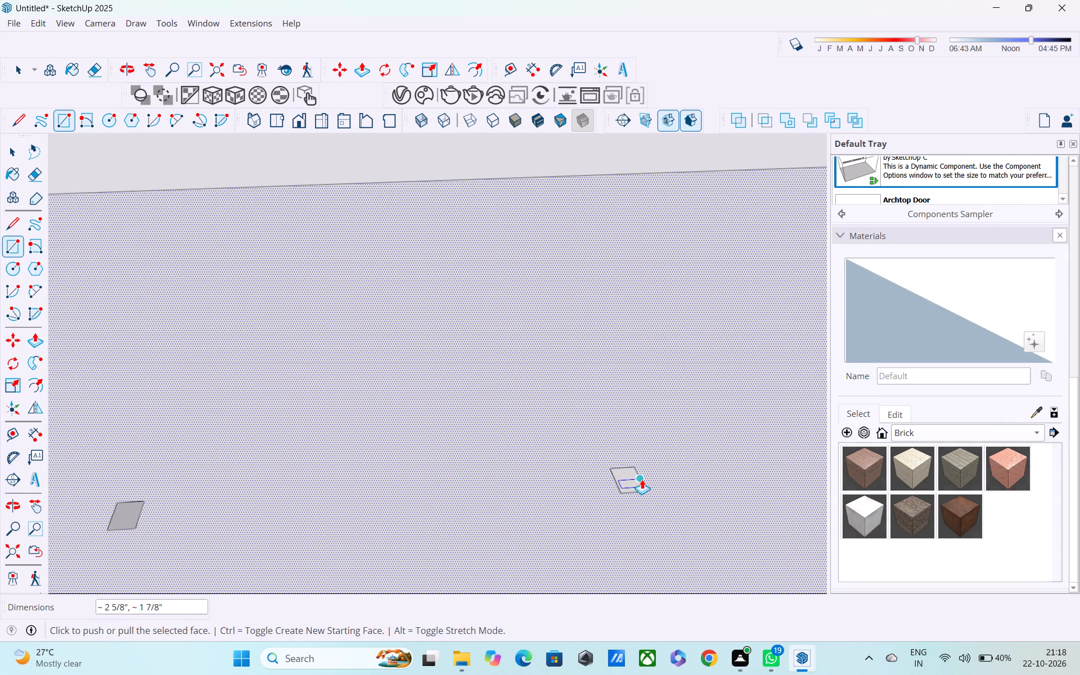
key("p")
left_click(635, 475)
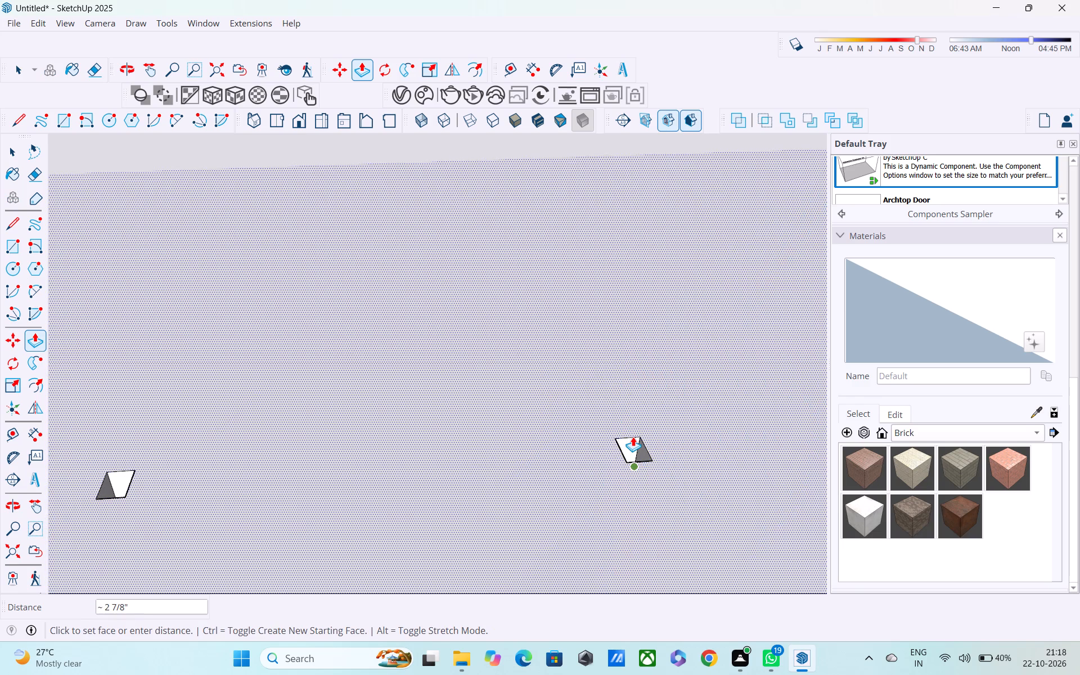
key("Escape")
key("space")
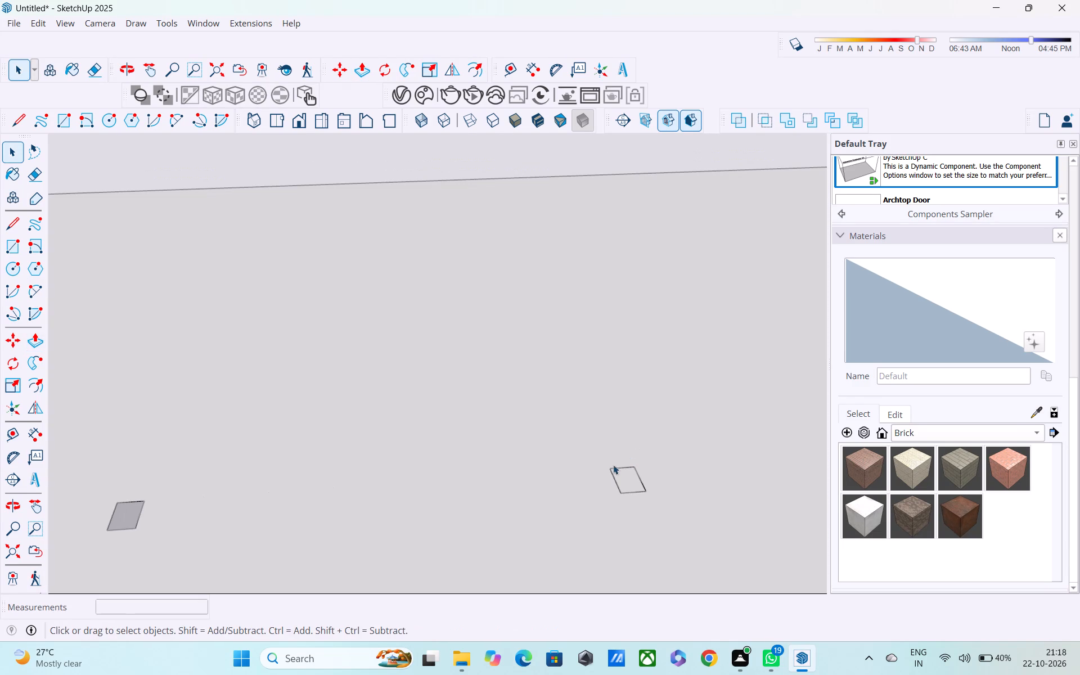
Push/Pull the small footprint nearer the slatted panel up by 3' to form a post.
key("p")
left_click(624, 475)
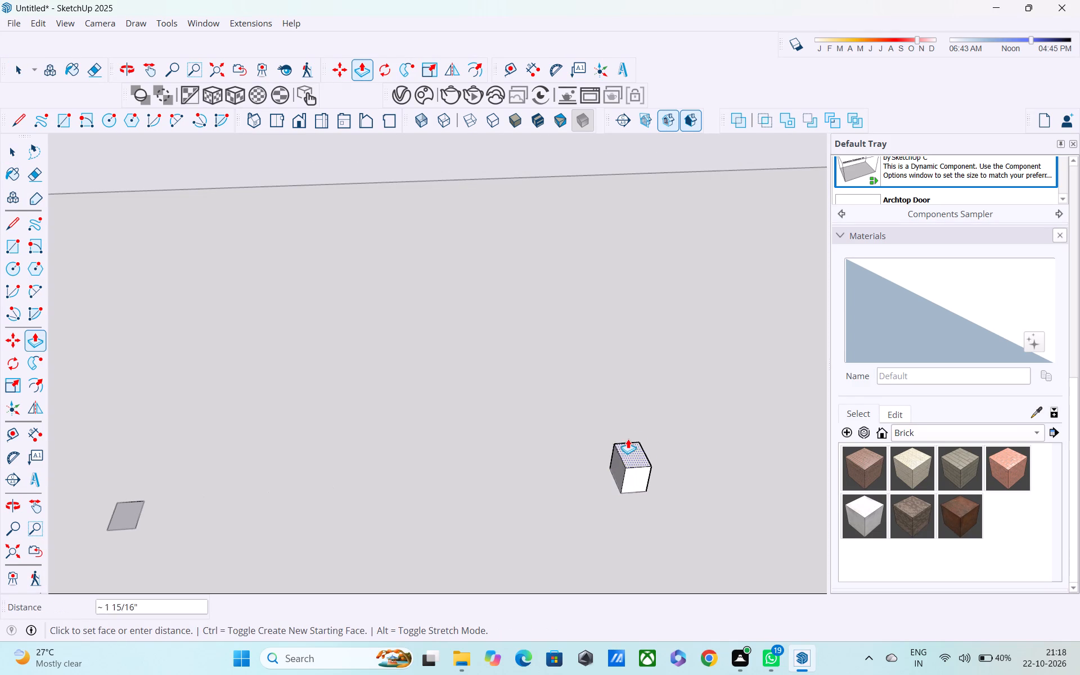
scroll(628, 436, "down", 4)
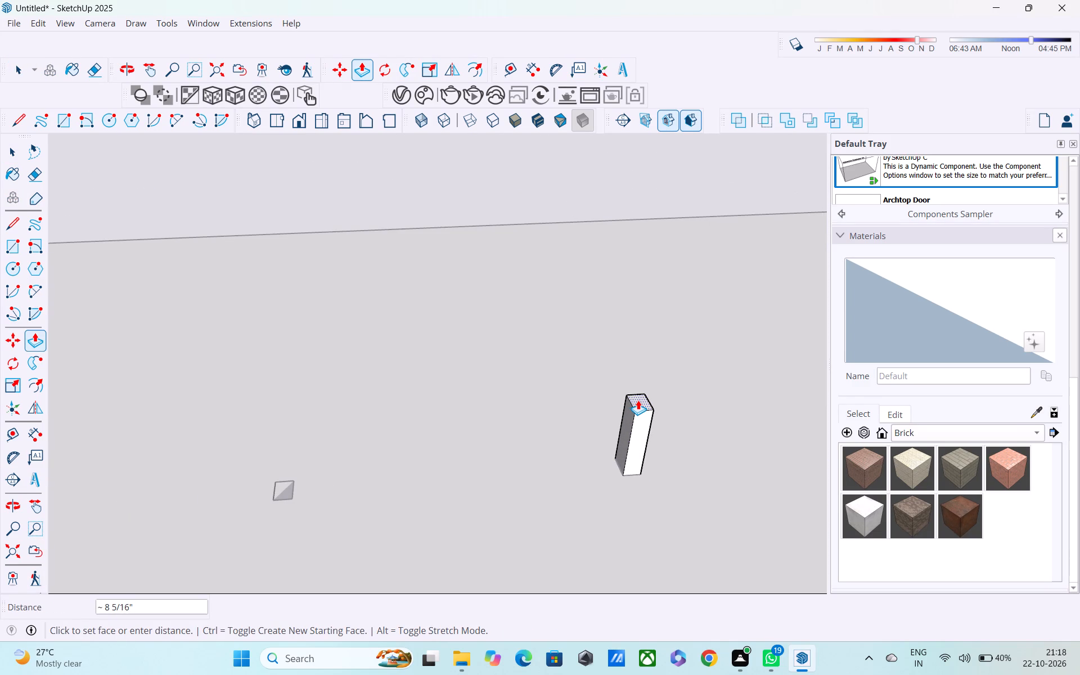
type("3'")
key("Return")
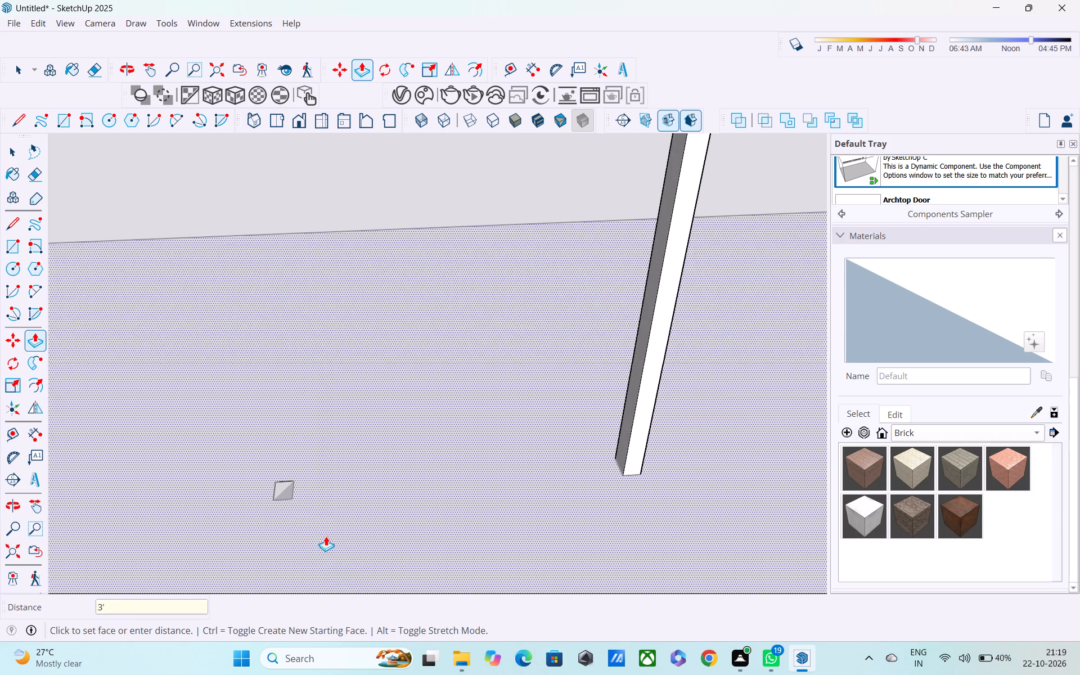
Push/Pull the small footprint farther from the slatted panel up by 3' to form the matching post.
left_click(286, 486)
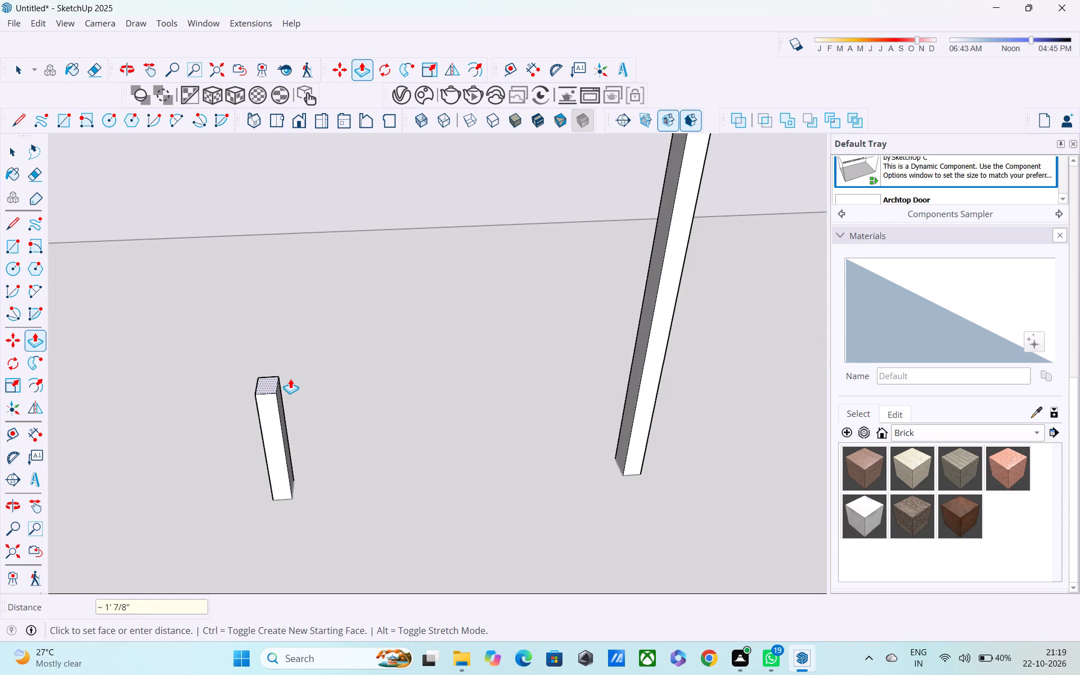
type("3'")
key("Return")
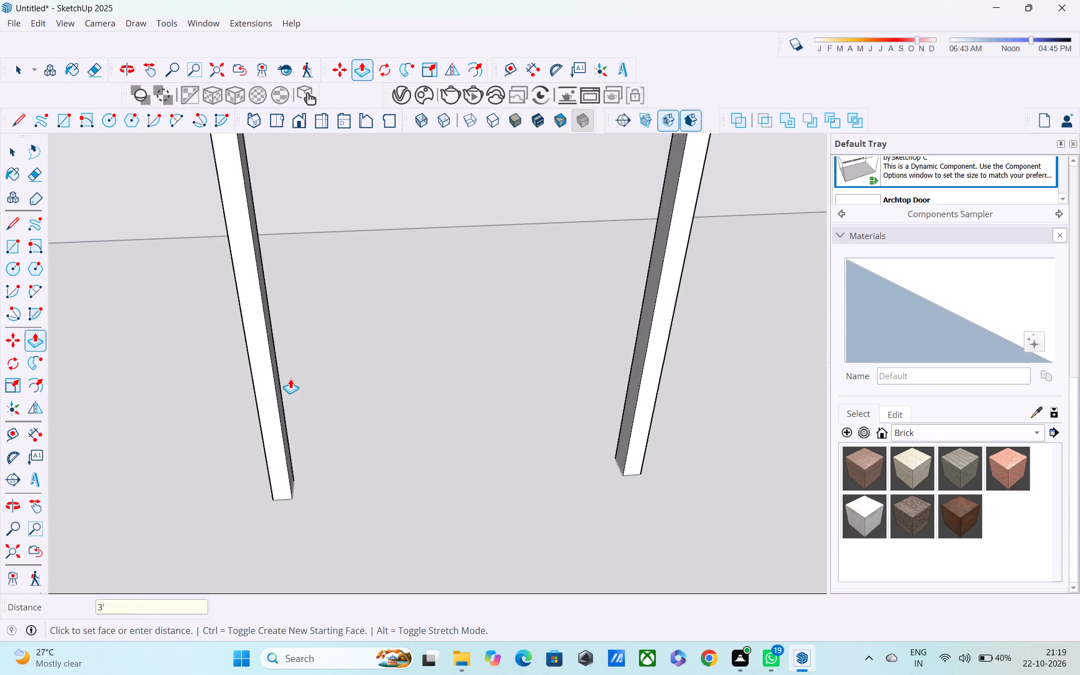
Examine the two posts from several angles and check how they sit in the room and the whole model.
scroll(291, 351, "down", 6)
middle_click_drag(337, 375, 348, 255)
scroll(381, 279, "down", 3)
middle_click_drag(391, 283, 748, 268)
middle_click_drag(748, 268, 350, 384)
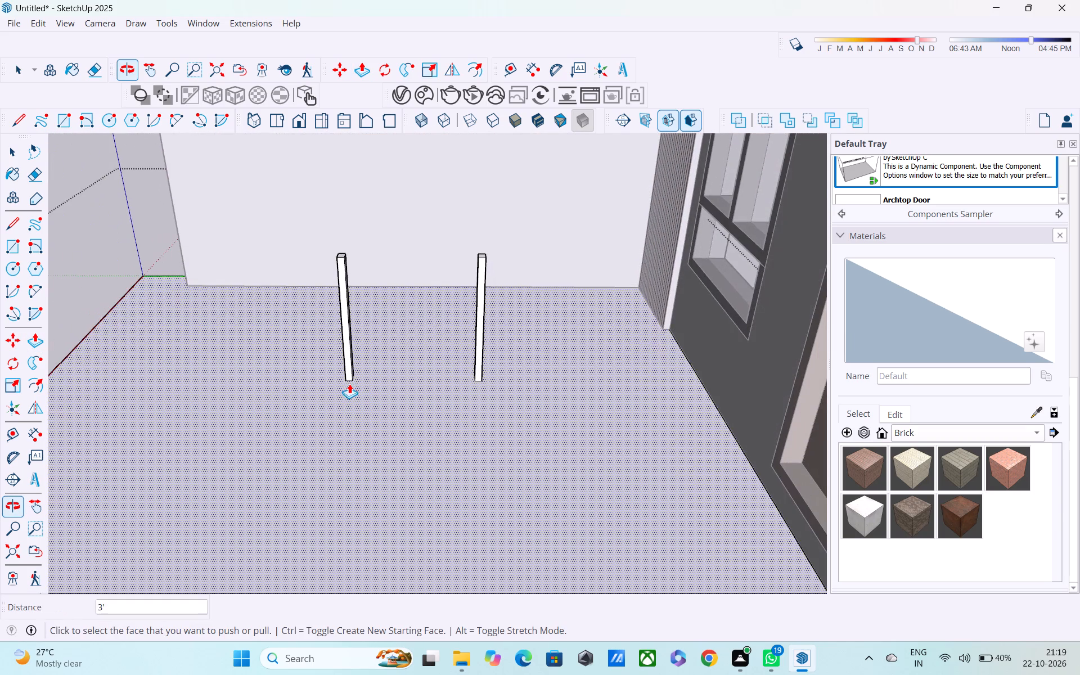
scroll(355, 381, "down", 3)
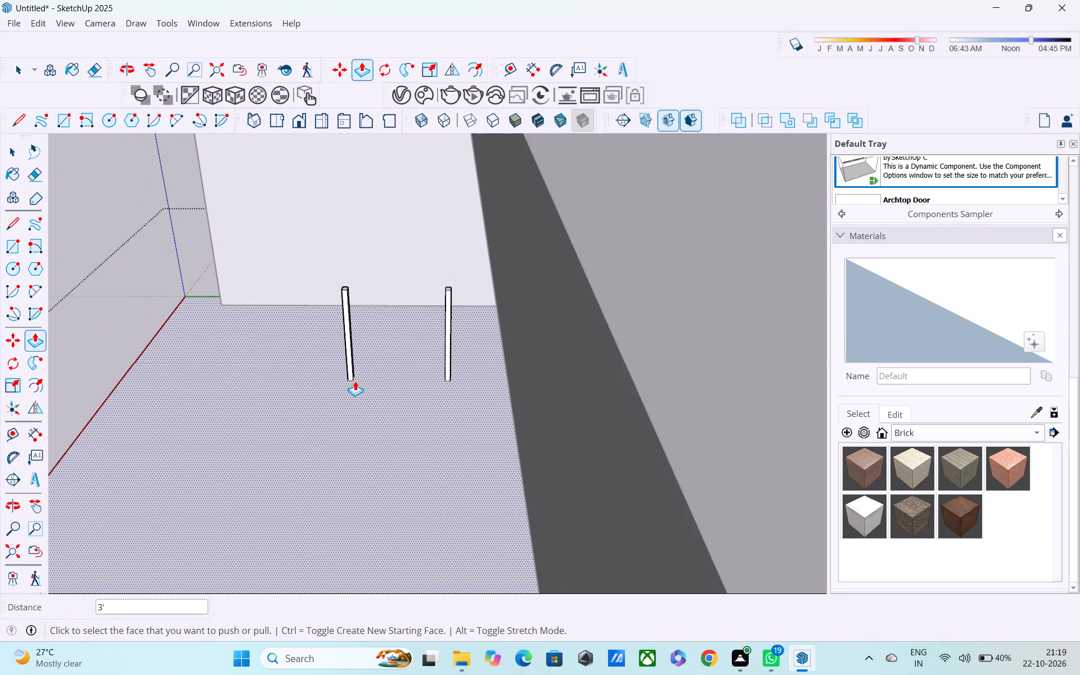
middle_click_drag(355, 381, 265, 470)
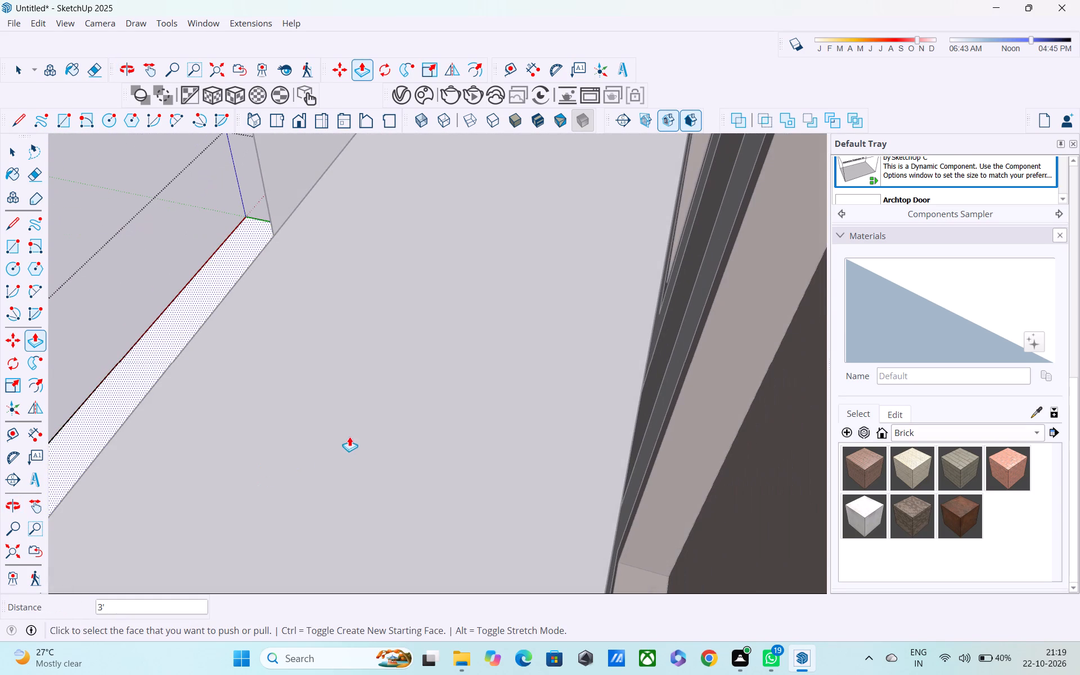
scroll(386, 418, "down", 8)
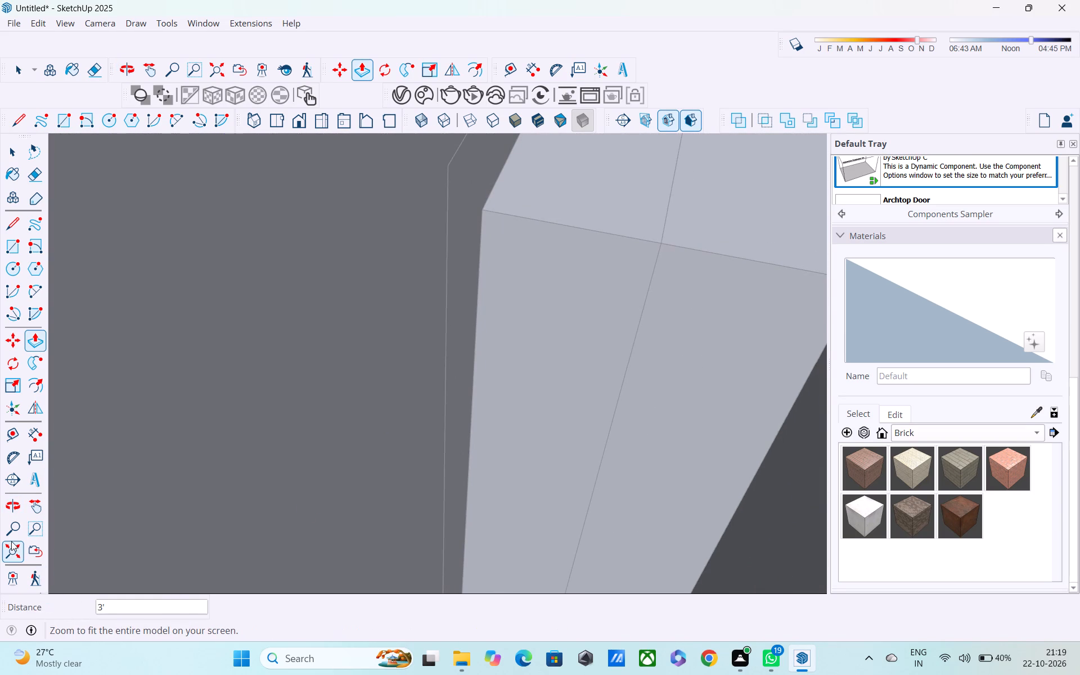
left_click(6, 556)
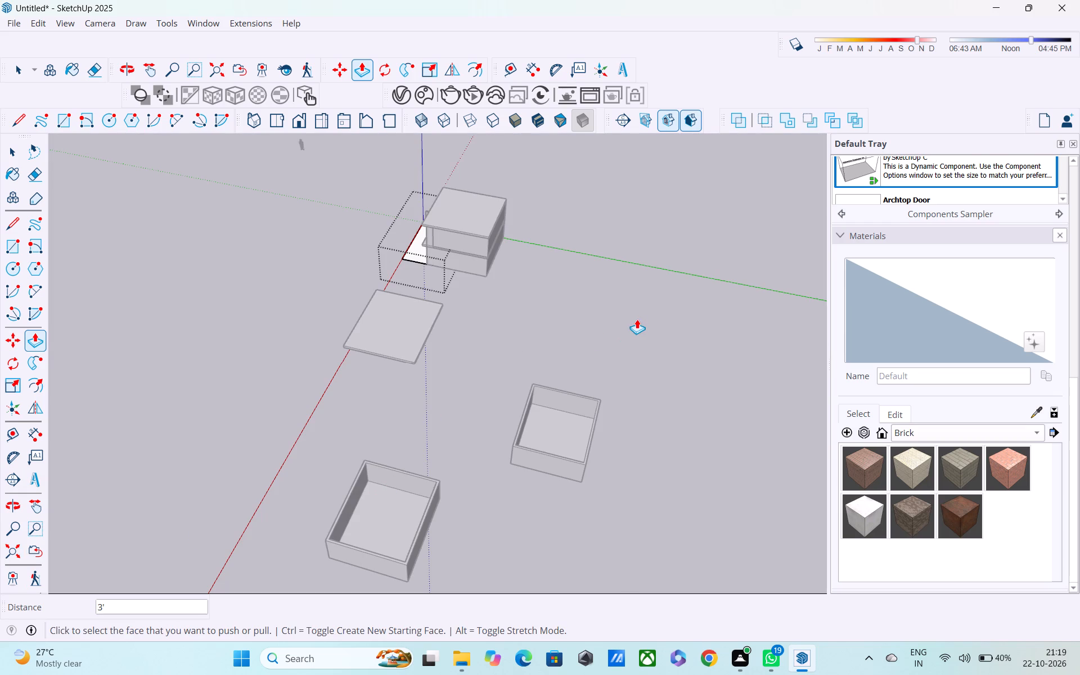
middle_click_drag(516, 299, 679, 271)
scroll(352, 252, "up", 8)
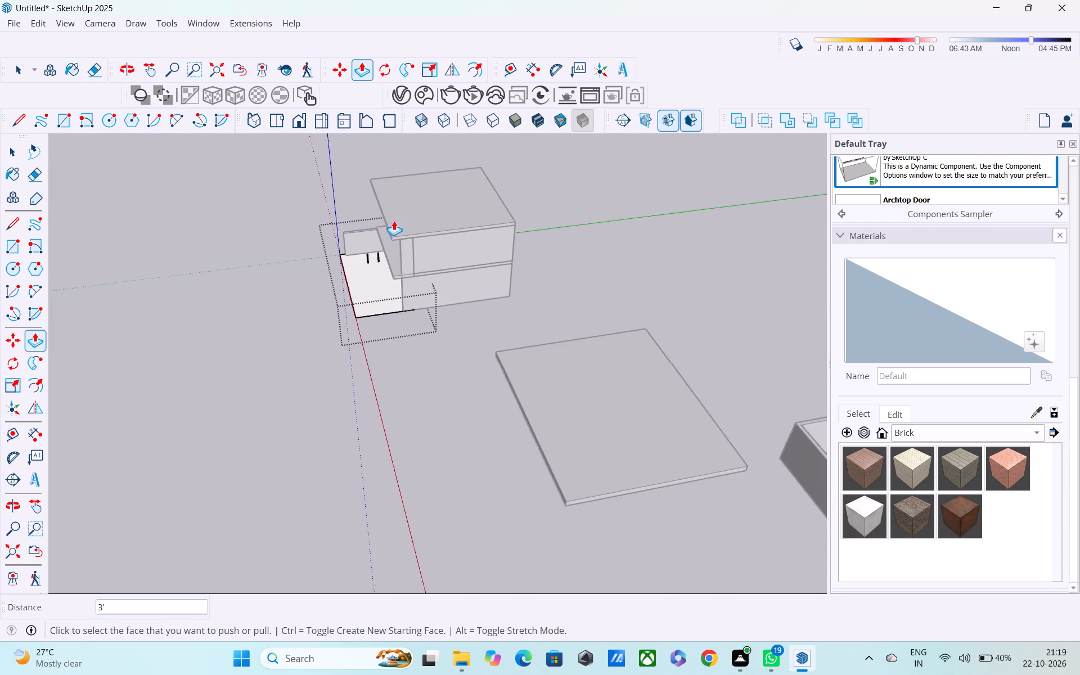
scroll(394, 220, "up", 7)
middle_click_drag(385, 255, 403, 165)
scroll(322, 312, "up", 4)
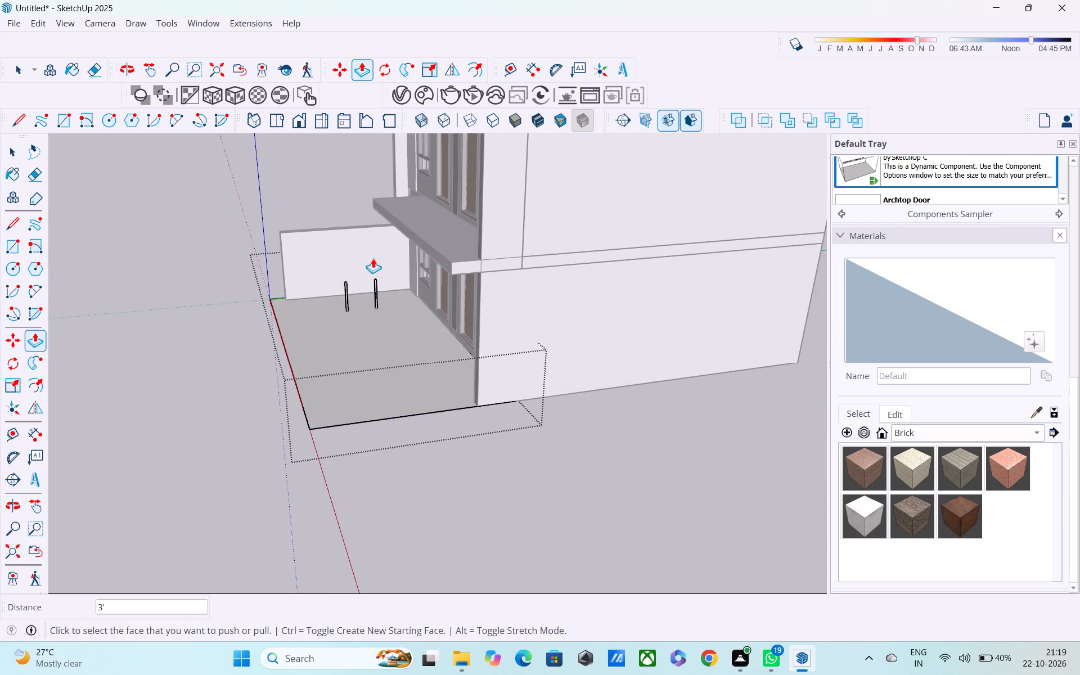
scroll(376, 257, "up", 4)
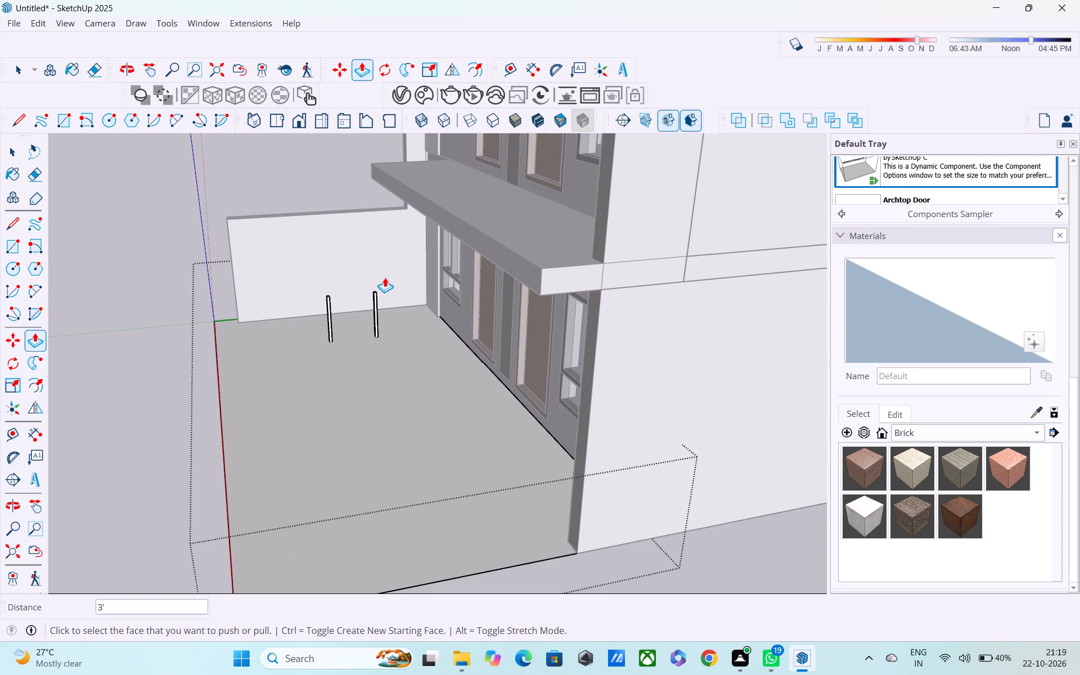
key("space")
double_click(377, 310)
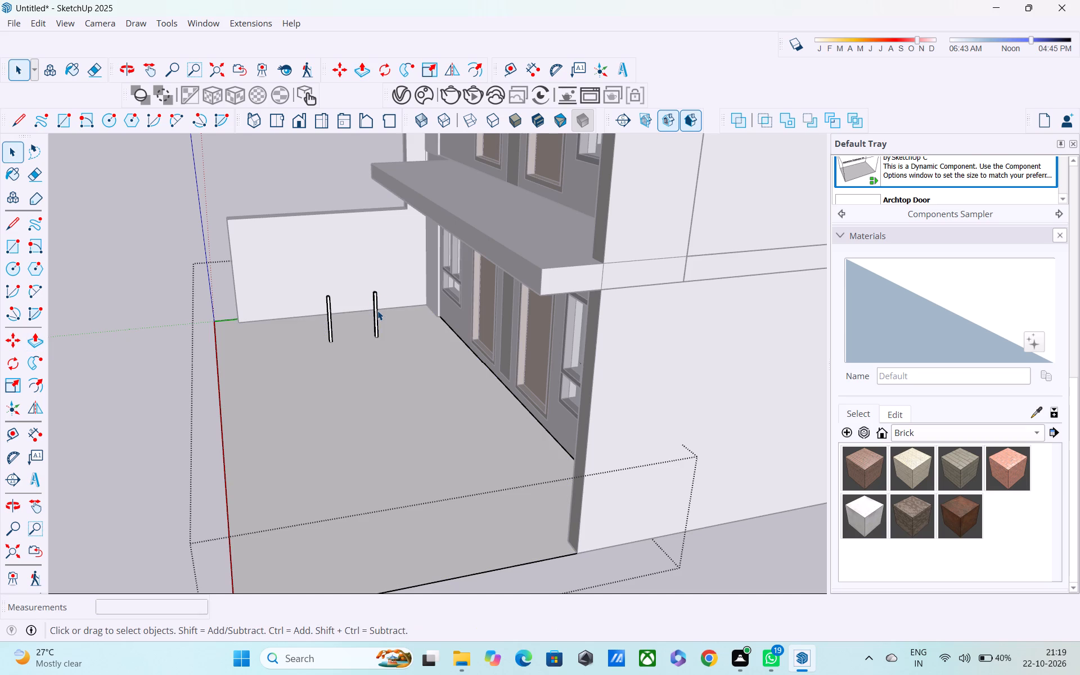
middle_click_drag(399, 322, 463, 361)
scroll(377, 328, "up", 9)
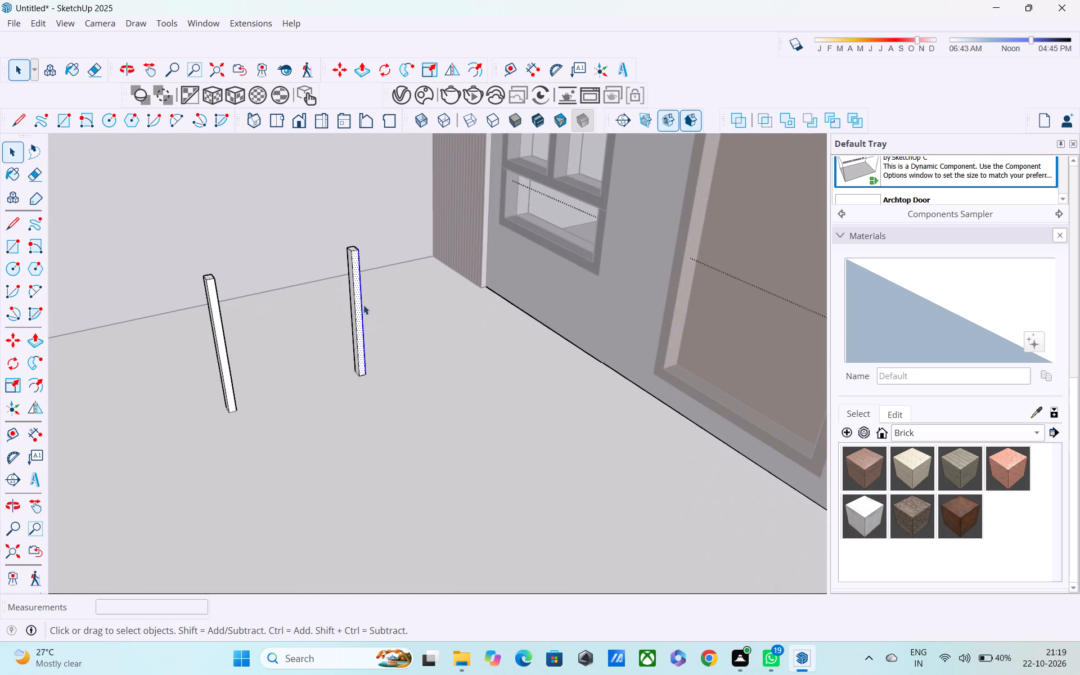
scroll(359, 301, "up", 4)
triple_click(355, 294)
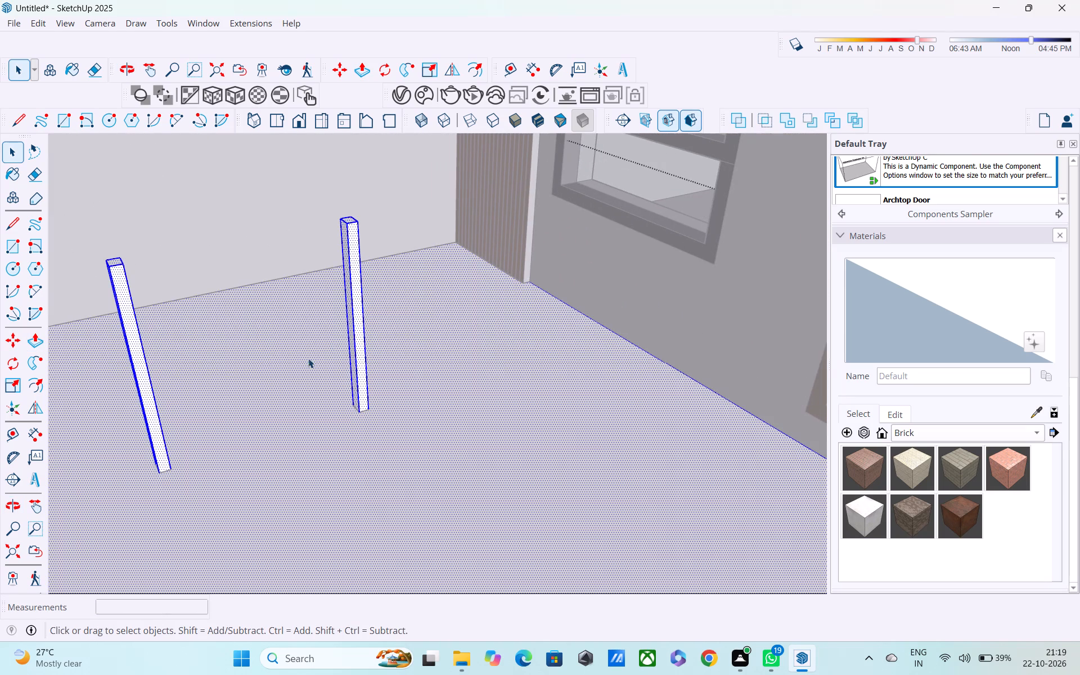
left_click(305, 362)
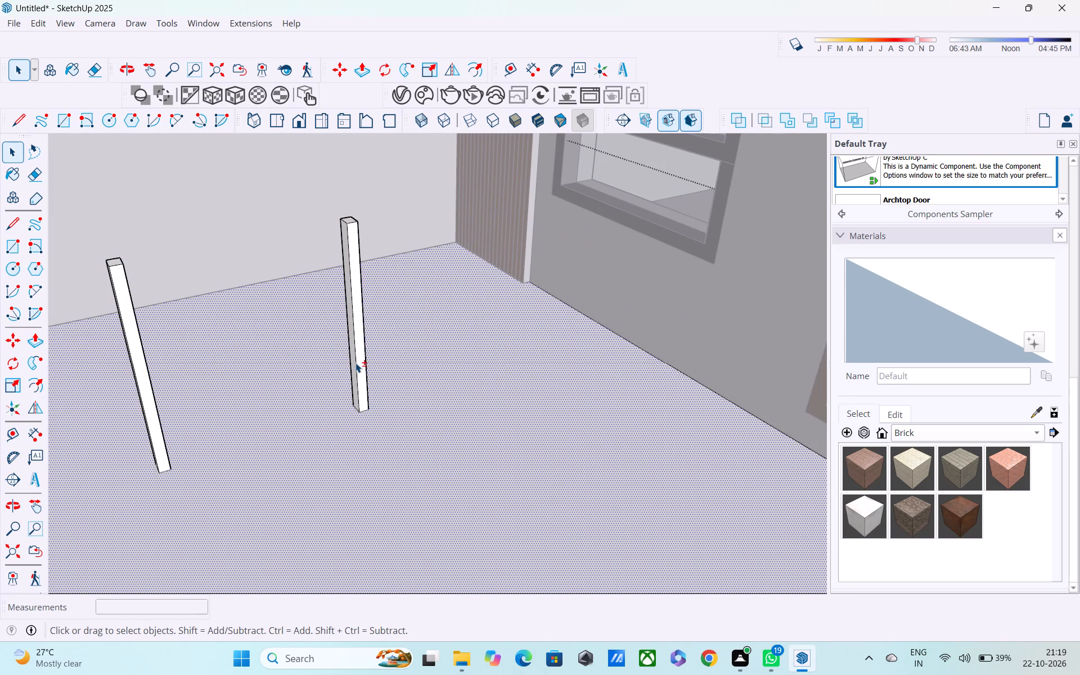
Copy the post nearer the slatted panel to a clear spot on the floor about 2' 9" from the original.
double_click(354, 362, "shift")
double_click(358, 353, "shift")
middle_click_drag(360, 352, 108, 372)
scroll(554, 232, "up", 3)
scroll(388, 302, "up", 3, "shift")
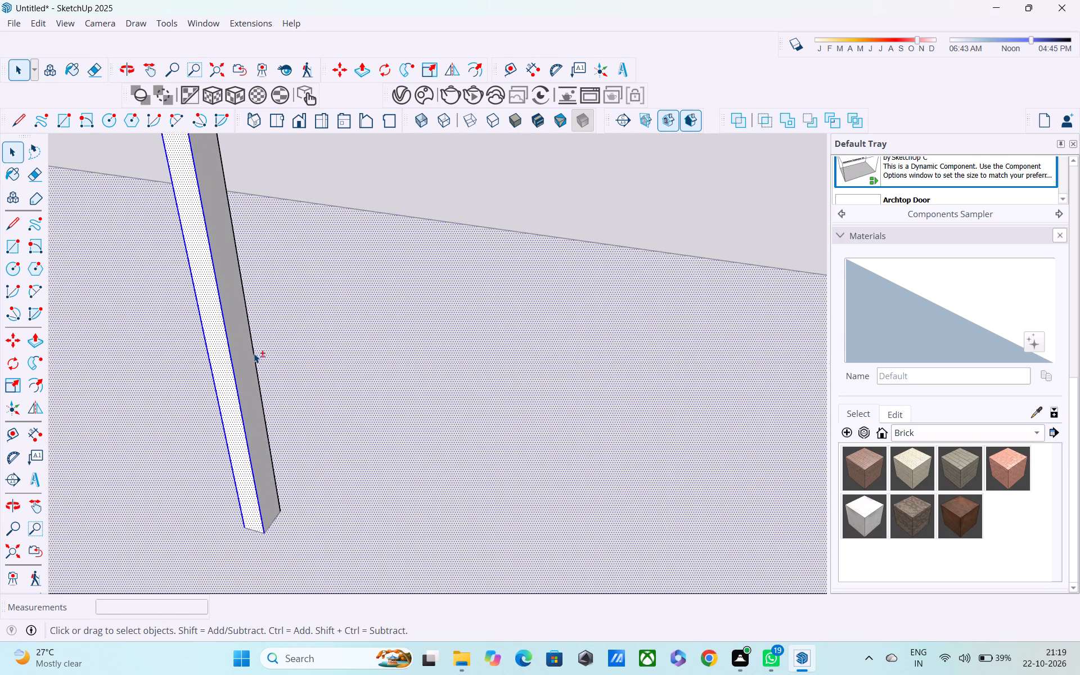
left_click(253, 355, "shift")
left_click(244, 361, "shift")
middle_click_drag(251, 357, 215, 377)
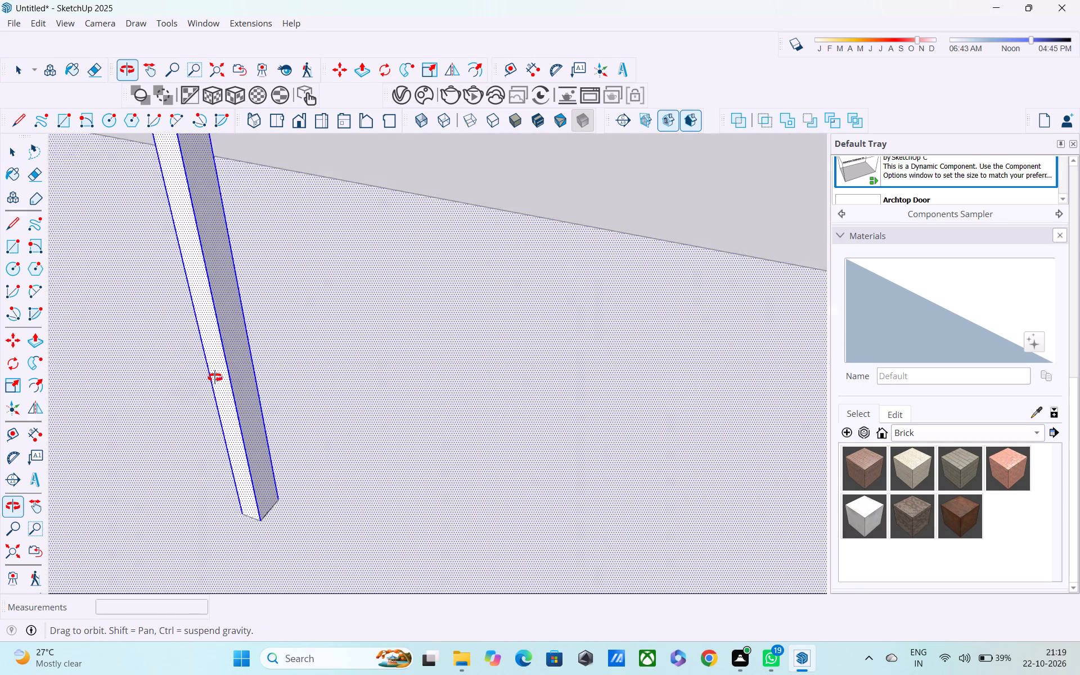
middle_click_drag(215, 377, 50, 454)
middle_click_drag(249, 377, 136, 433, "shift")
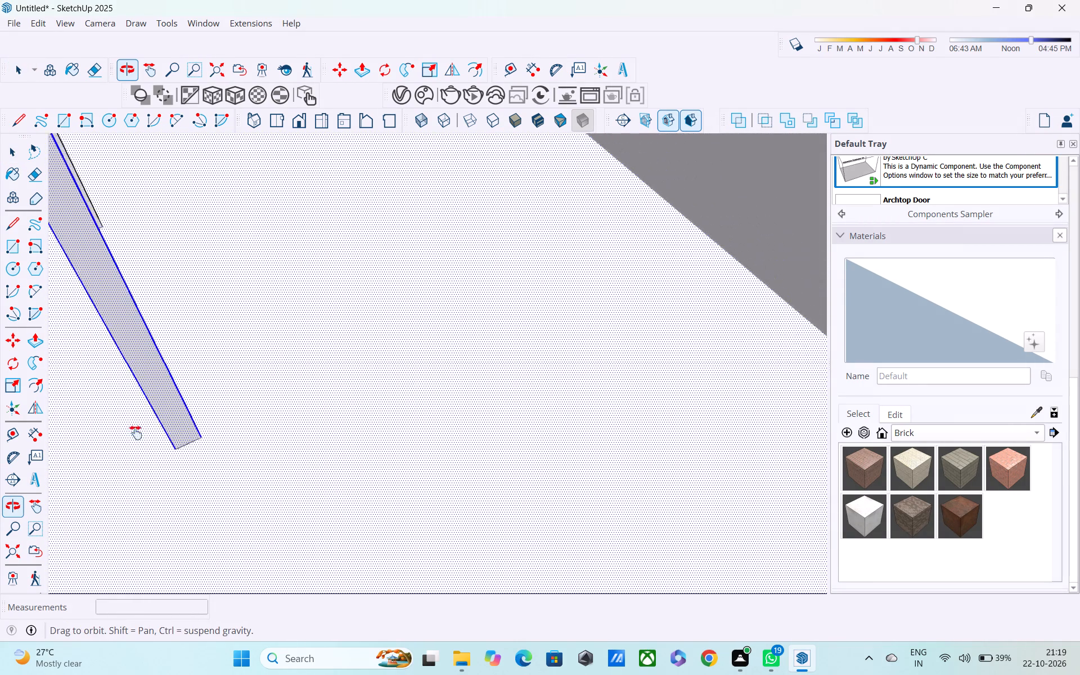
middle_click_drag(136, 433, 287, 537, "shift")
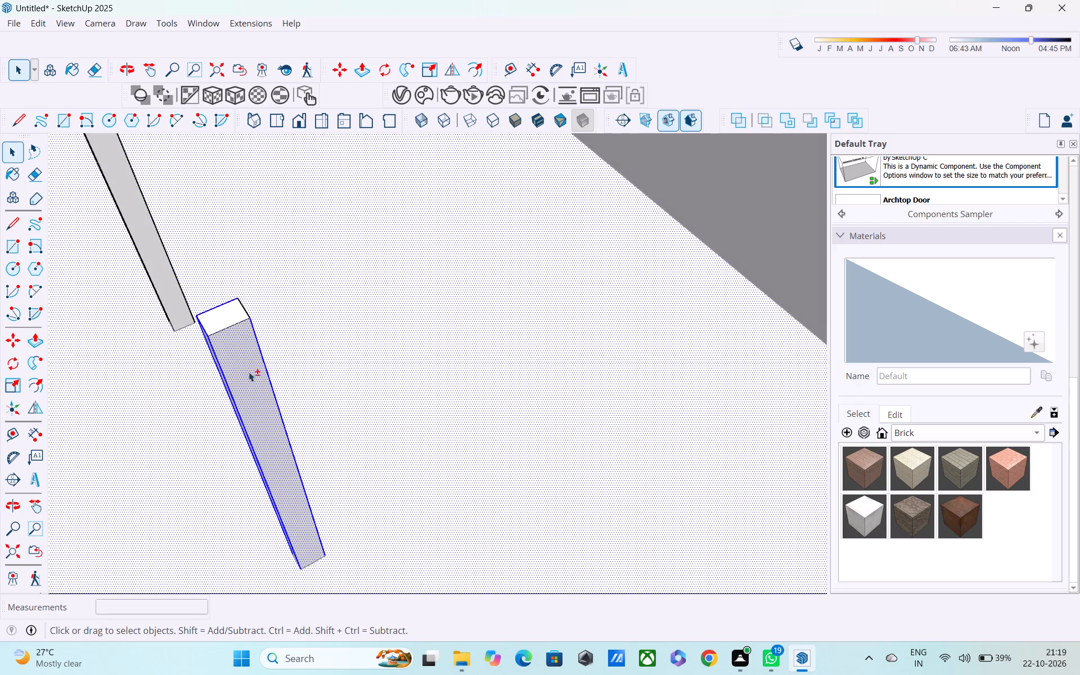
left_click(227, 320, "shift")
middle_click_drag(254, 348, 470, 425)
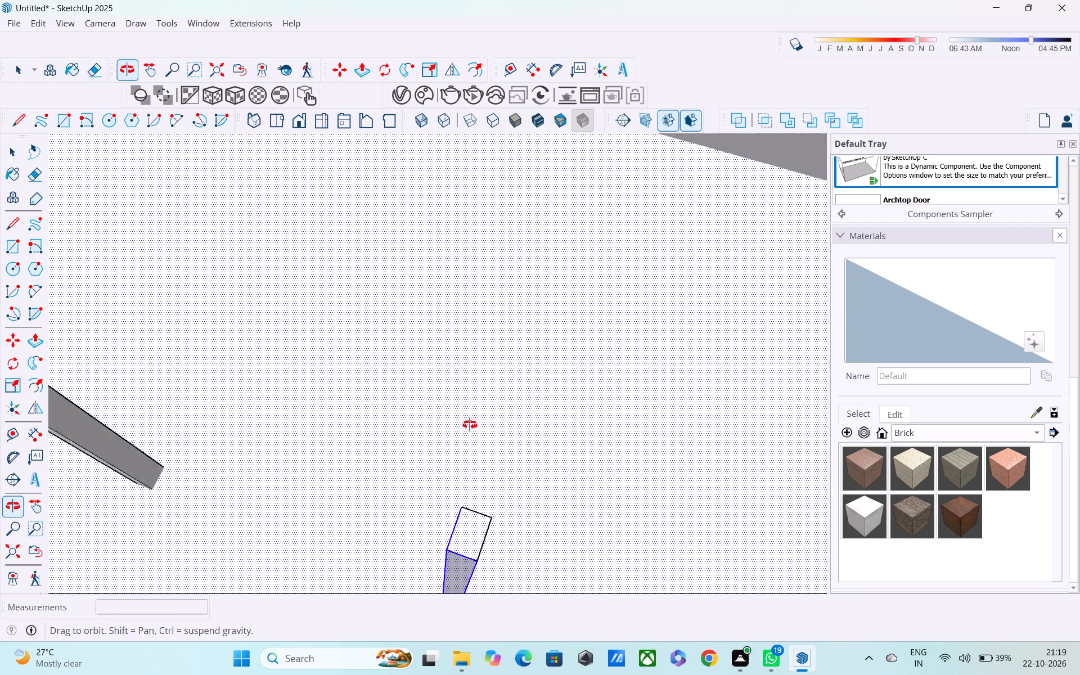
middle_click_drag(470, 425, 573, 546)
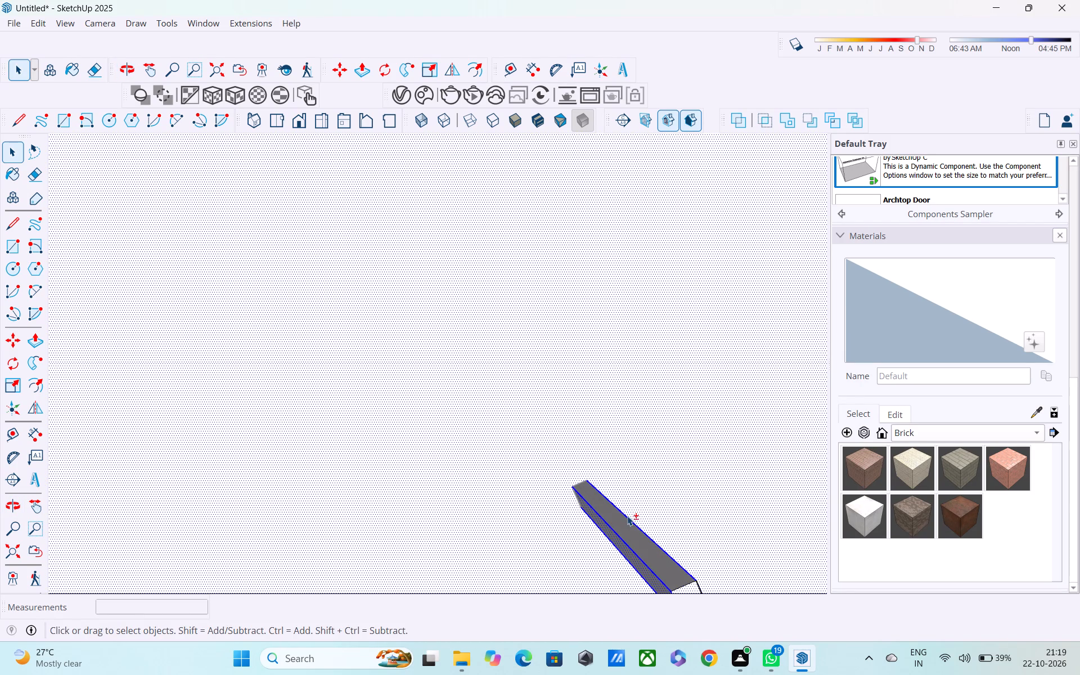
left_click(628, 528, "shift")
scroll(630, 530, "down", 1, "shift")
middle_click_drag(629, 534, 604, 497, "shift")
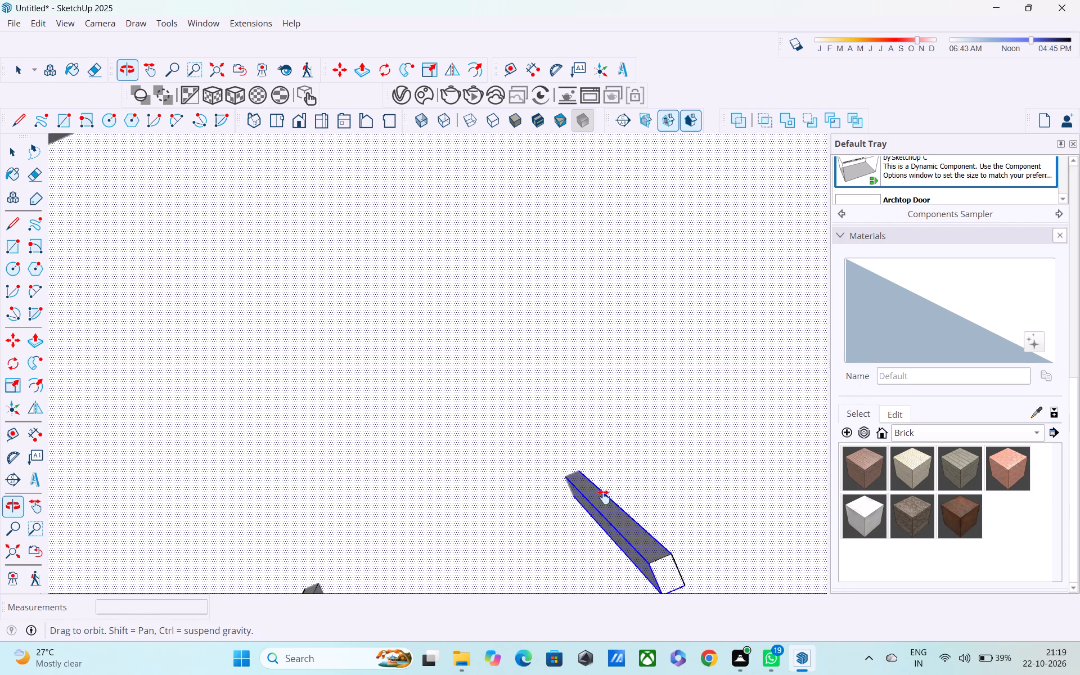
middle_click_drag(604, 497, 553, 397, "shift")
scroll(593, 422, "up", 4, "shift")
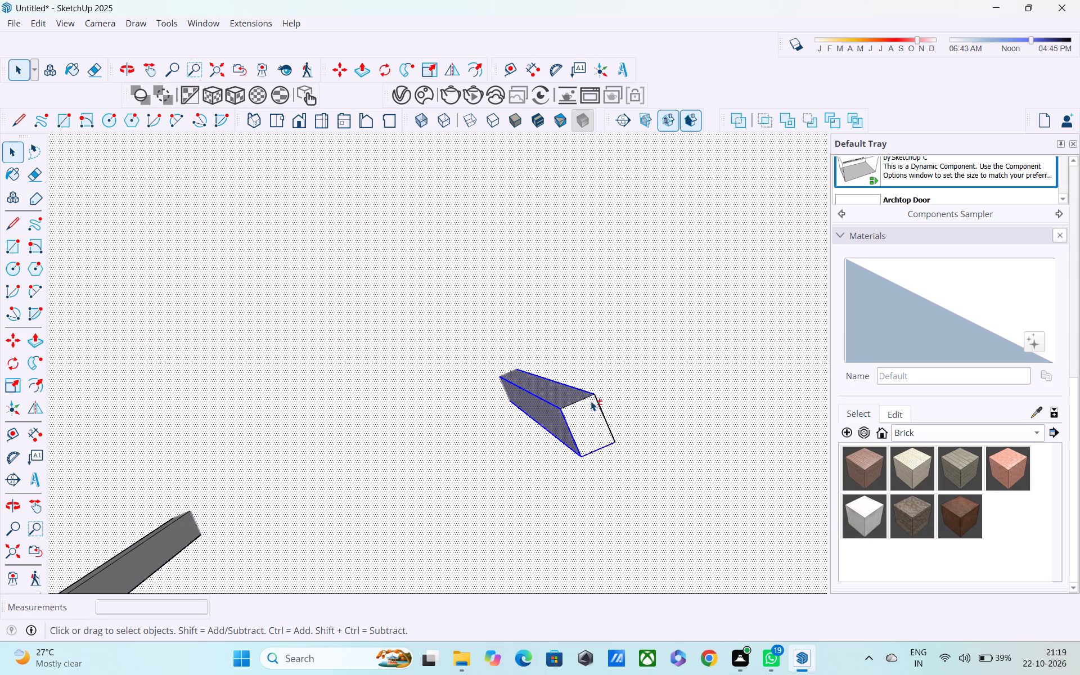
left_click(589, 397, "shift")
left_click(605, 422, "shift")
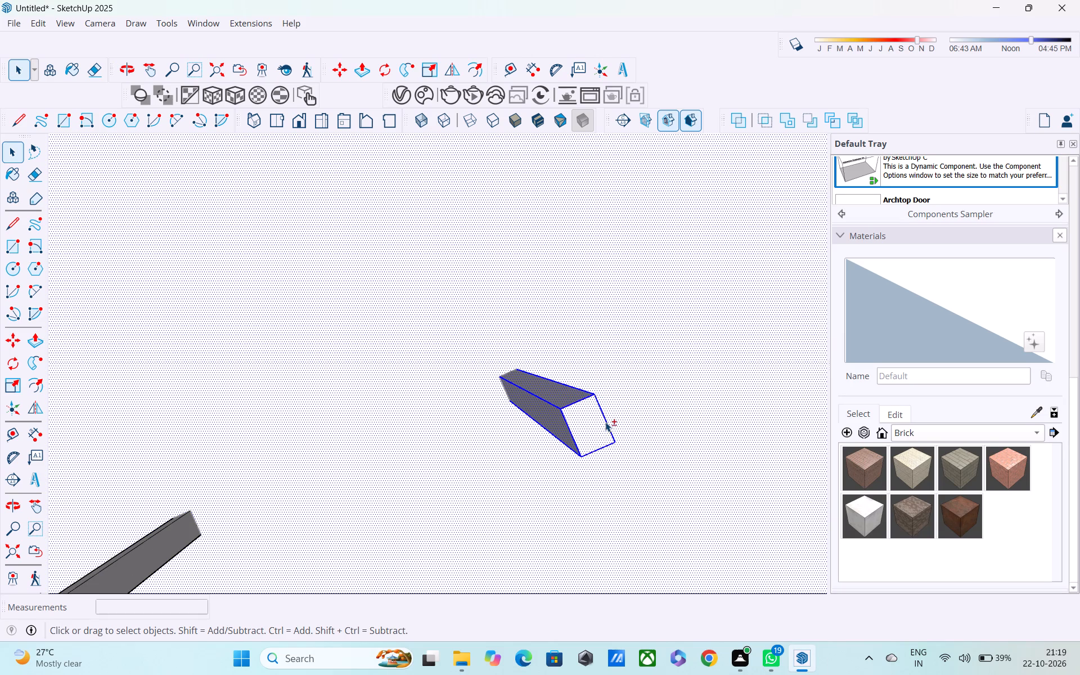
middle_click_drag(573, 427, 635, 241)
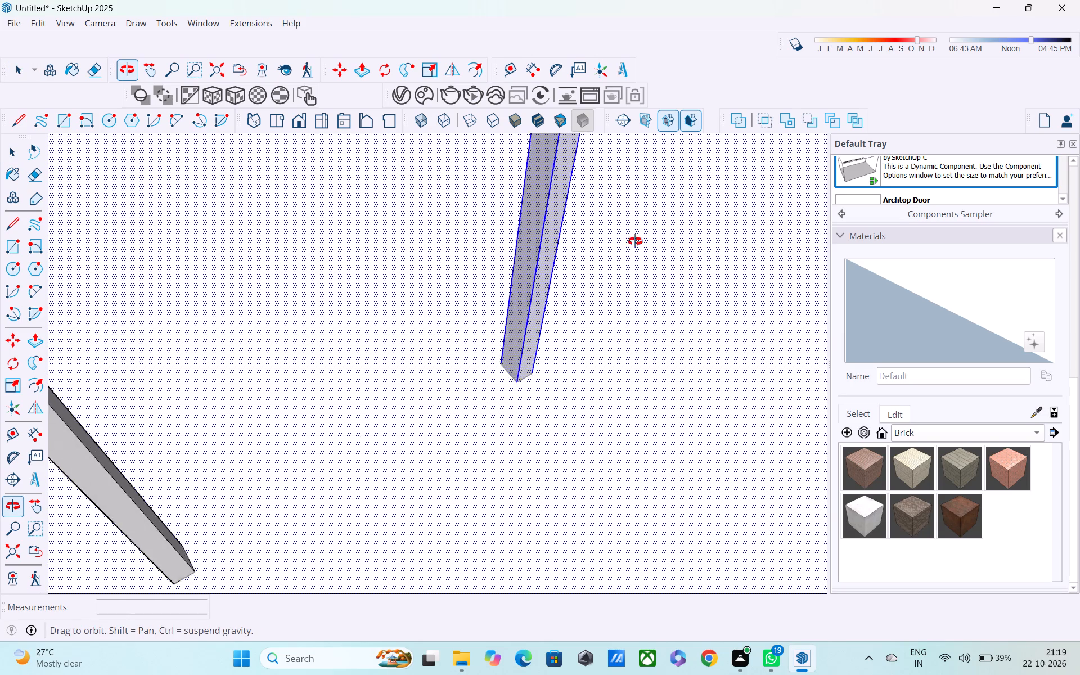
middle_click_drag(635, 241, 451, 268)
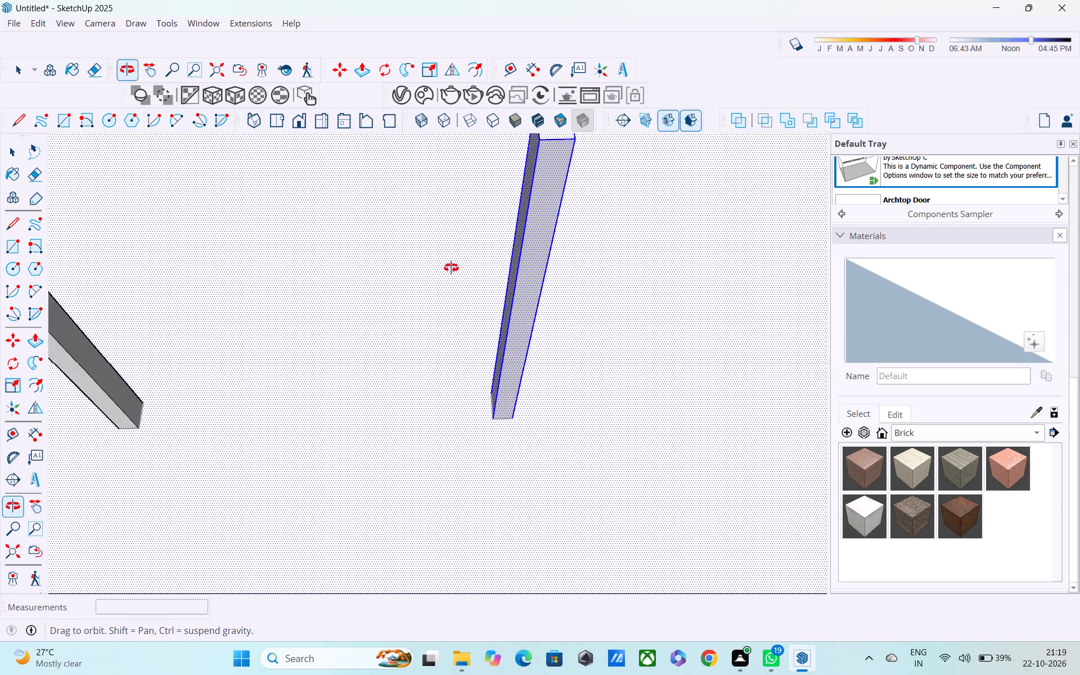
middle_click_drag(451, 268, 441, 260)
key("m")
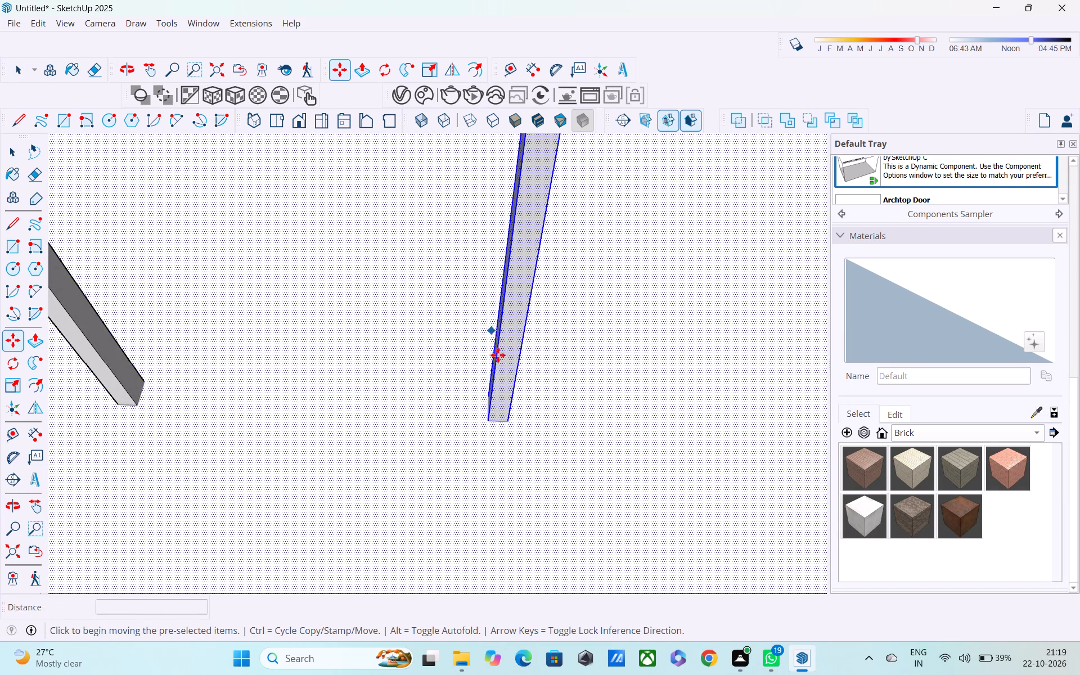
left_click(490, 418)
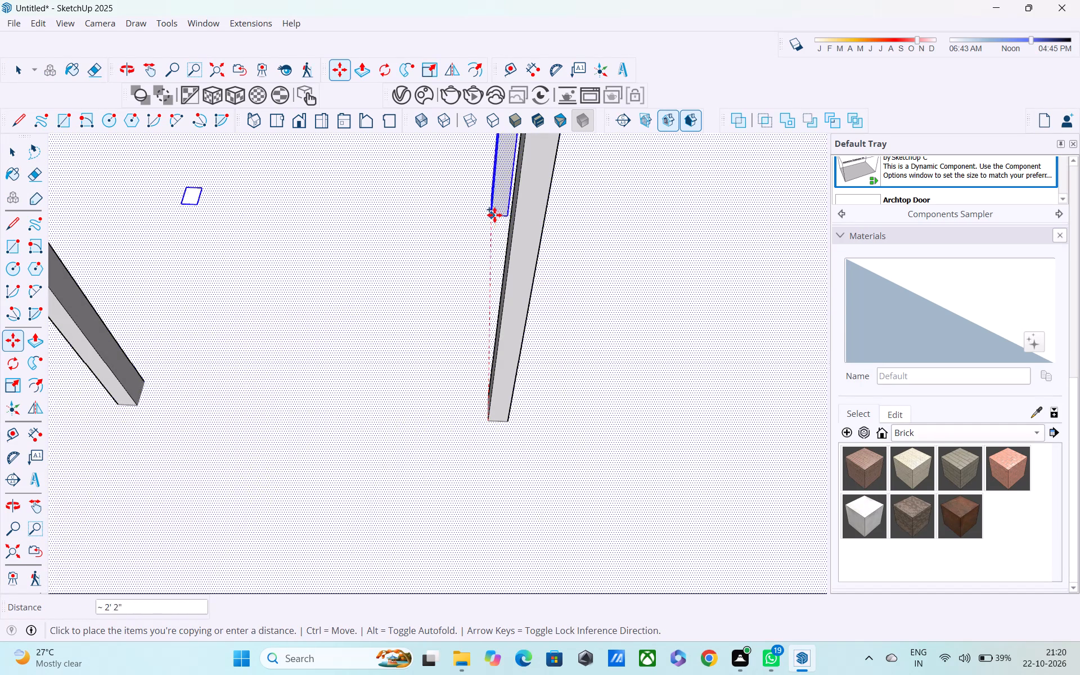
scroll(494, 215, "down", 2)
middle_click_drag(488, 212, 177, 260)
scroll(186, 261, "down", 3)
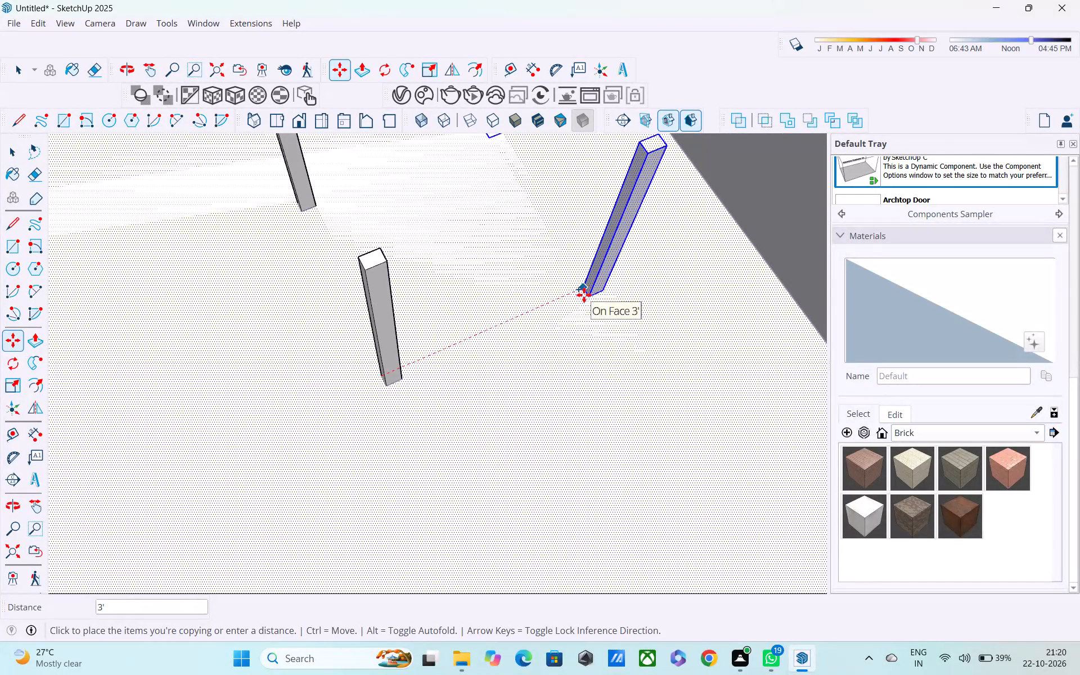
middle_click_drag(584, 295, 490, 370, "shift")
scroll(490, 370, "down", 2)
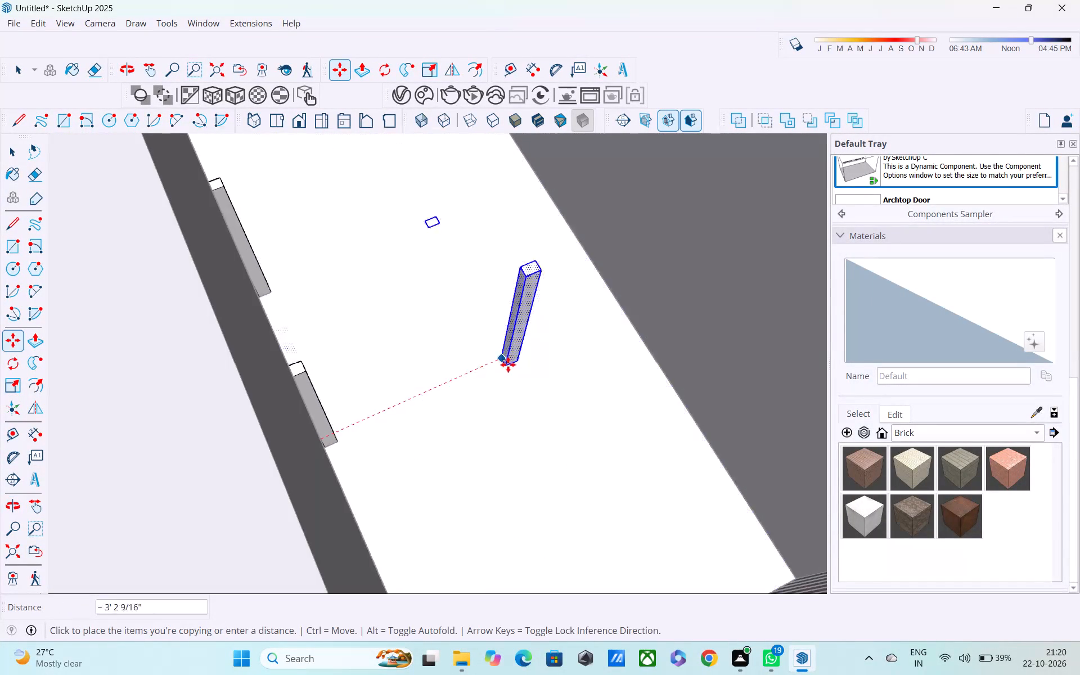
scroll(520, 359, "down", 1)
middle_click_drag(513, 359, 348, 364)
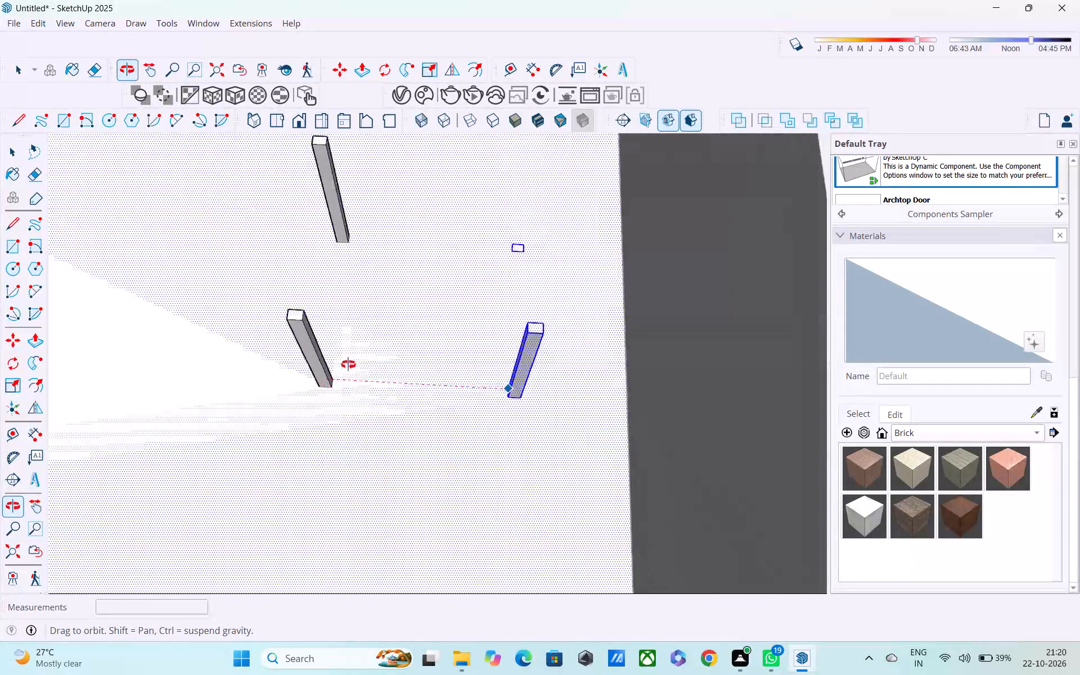
middle_click_drag(348, 364, 315, 368)
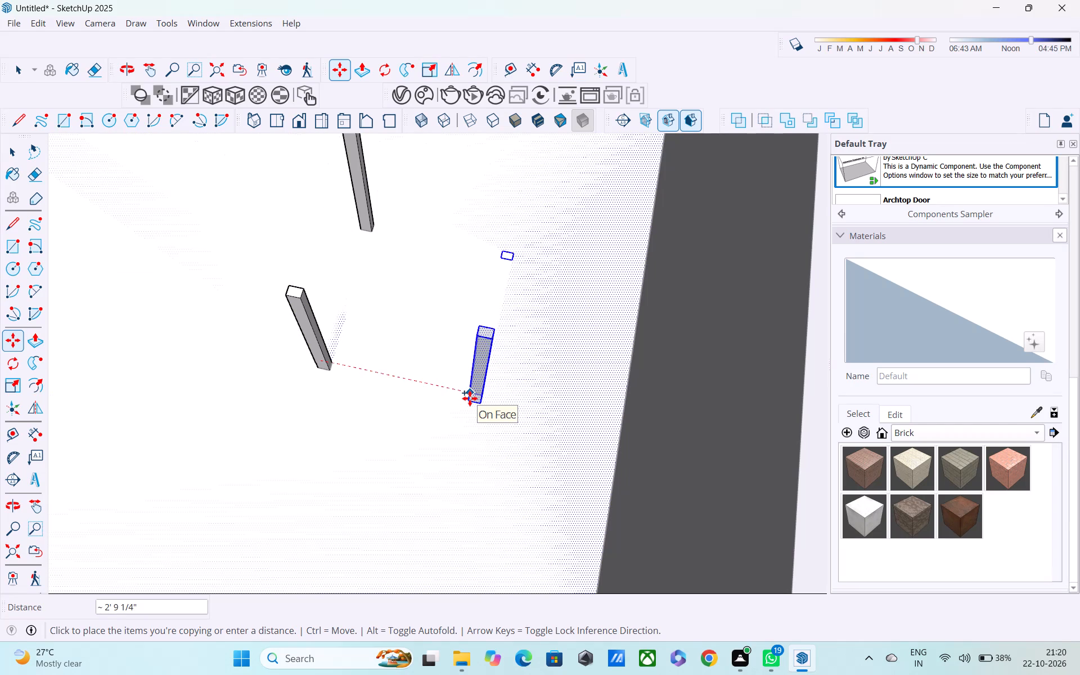
left_click(473, 398)
middle_click_drag(508, 399, 493, 384)
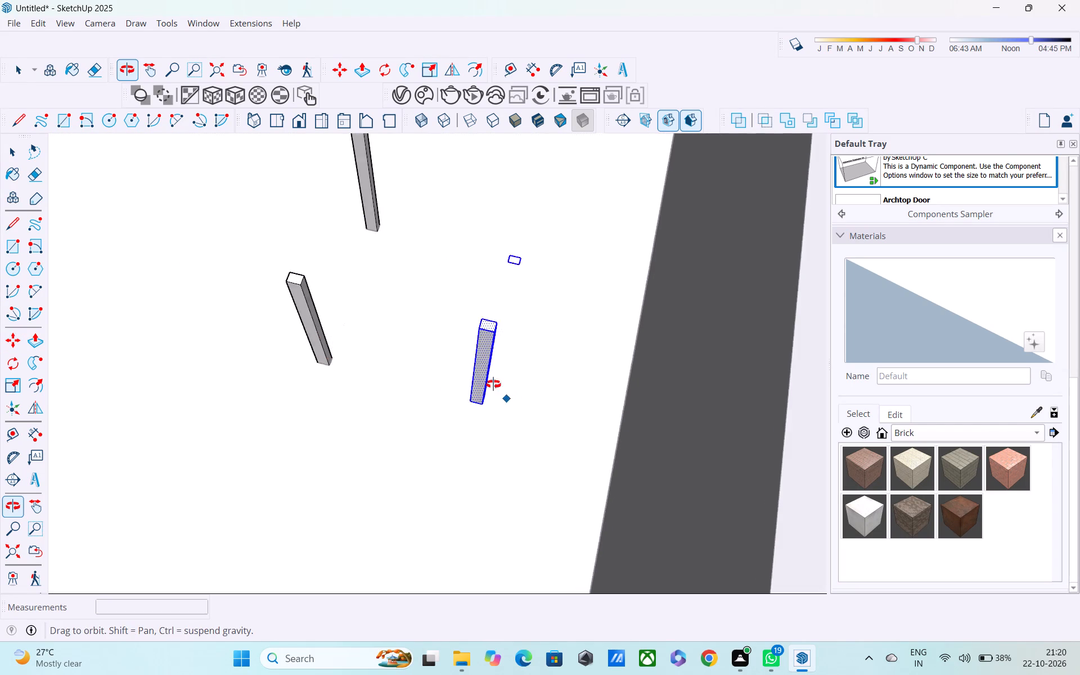
middle_click_drag(493, 384, 443, 408)
key("space")
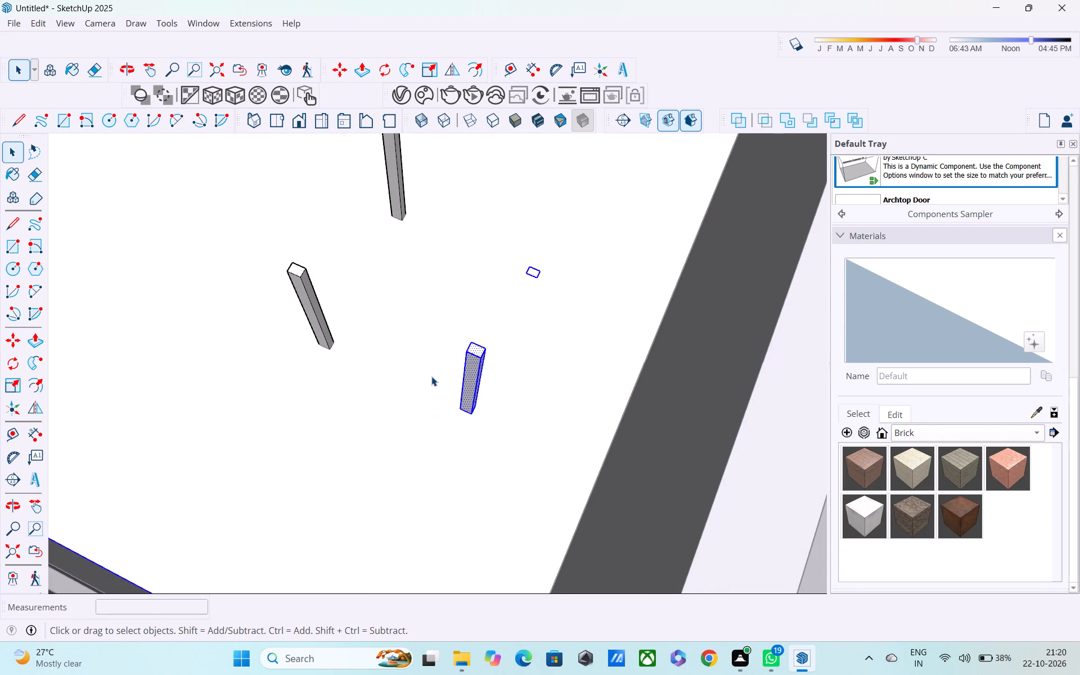
Push/Pull the top face of the copied post up by about 7' 8 7/16", nearly to the first-floor slab's height.
key("p")
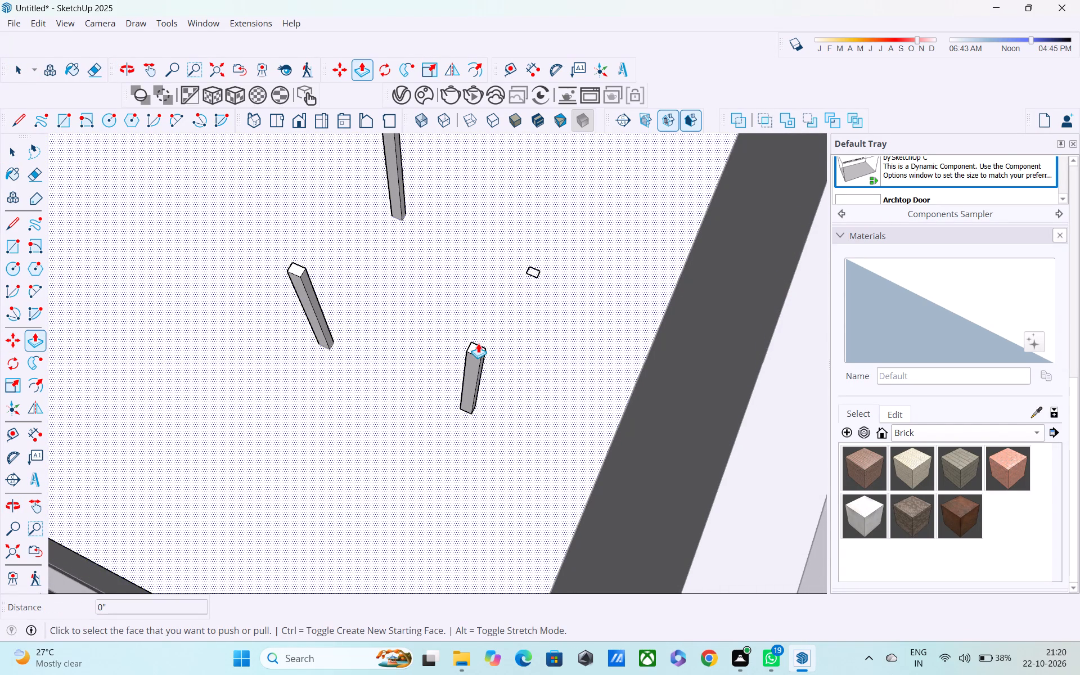
left_click(478, 345)
scroll(484, 288, "down", 4)
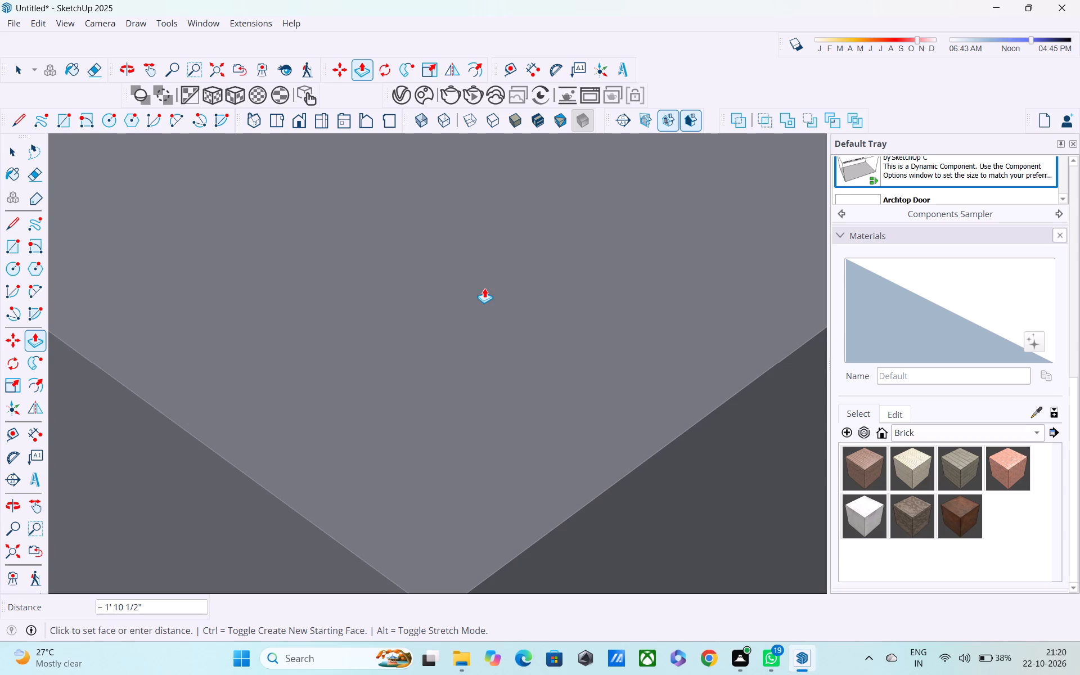
scroll(484, 288, "down", 2)
middle_click_drag(484, 288, 390, 341)
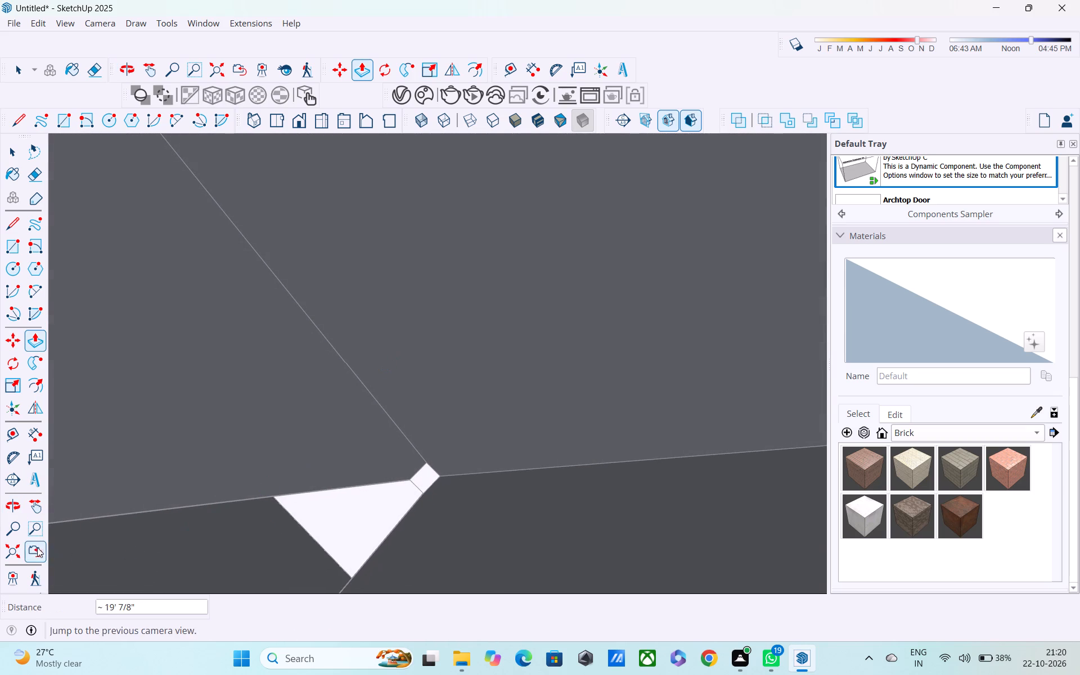
left_click(16, 548)
middle_click_drag(499, 432, 115, 432)
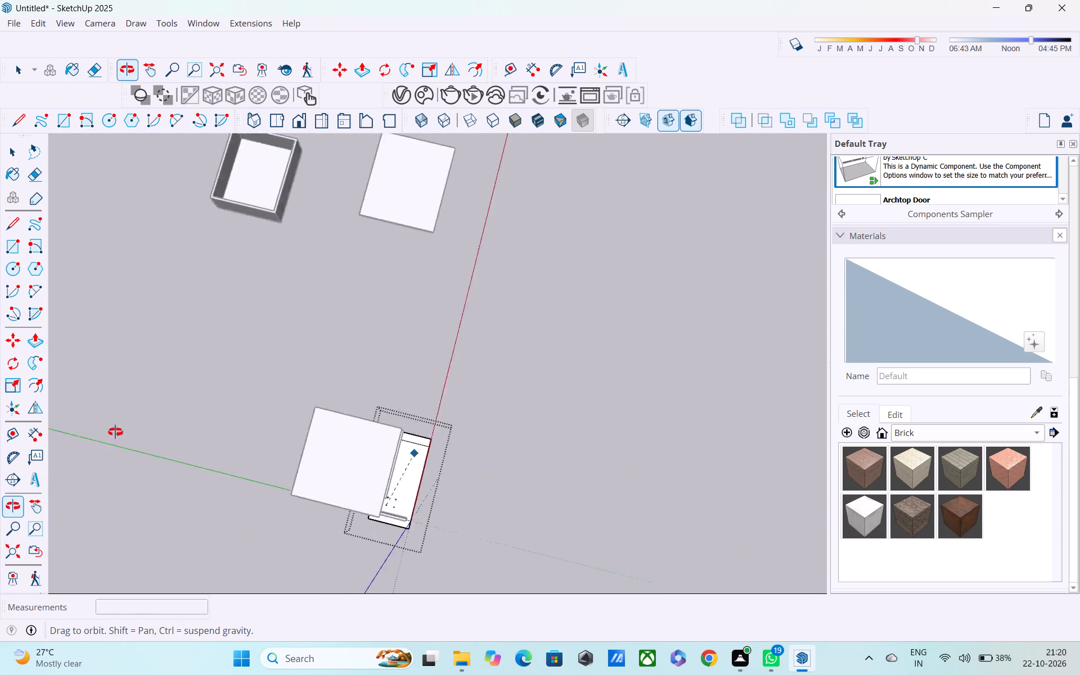
middle_click_drag(115, 432, 39, 427)
scroll(335, 445, "up", 6)
scroll(277, 454, "up", 2)
middle_click_drag(276, 454, 252, 393)
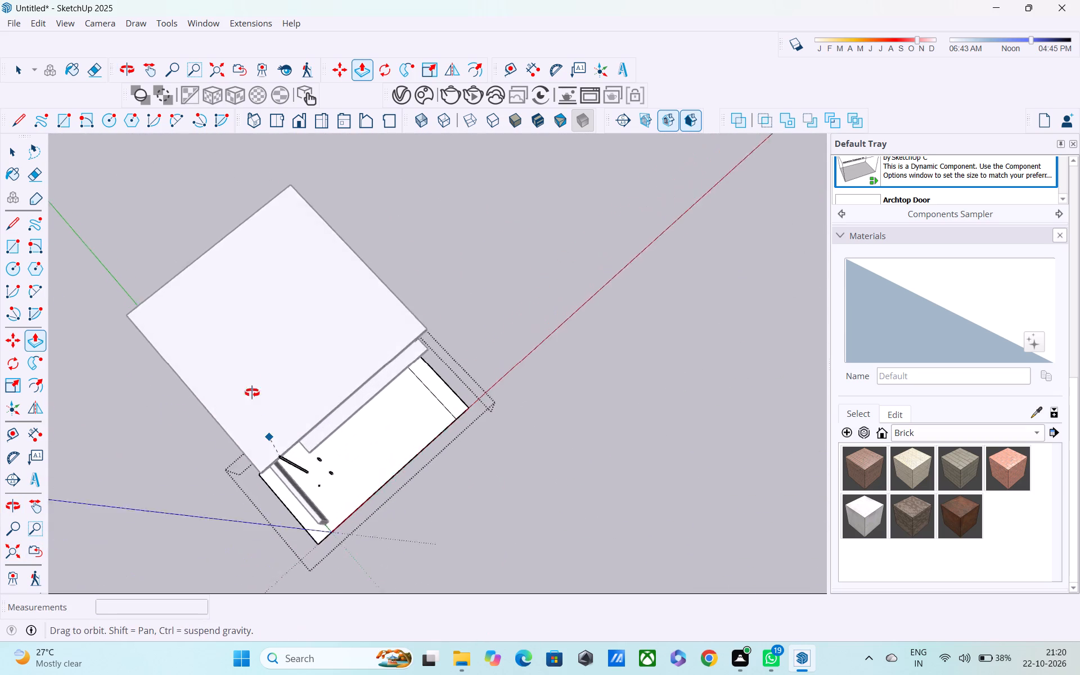
middle_click_drag(252, 393, 251, 303)
scroll(295, 429, "up", 3)
middle_click_drag(294, 448, 268, 352)
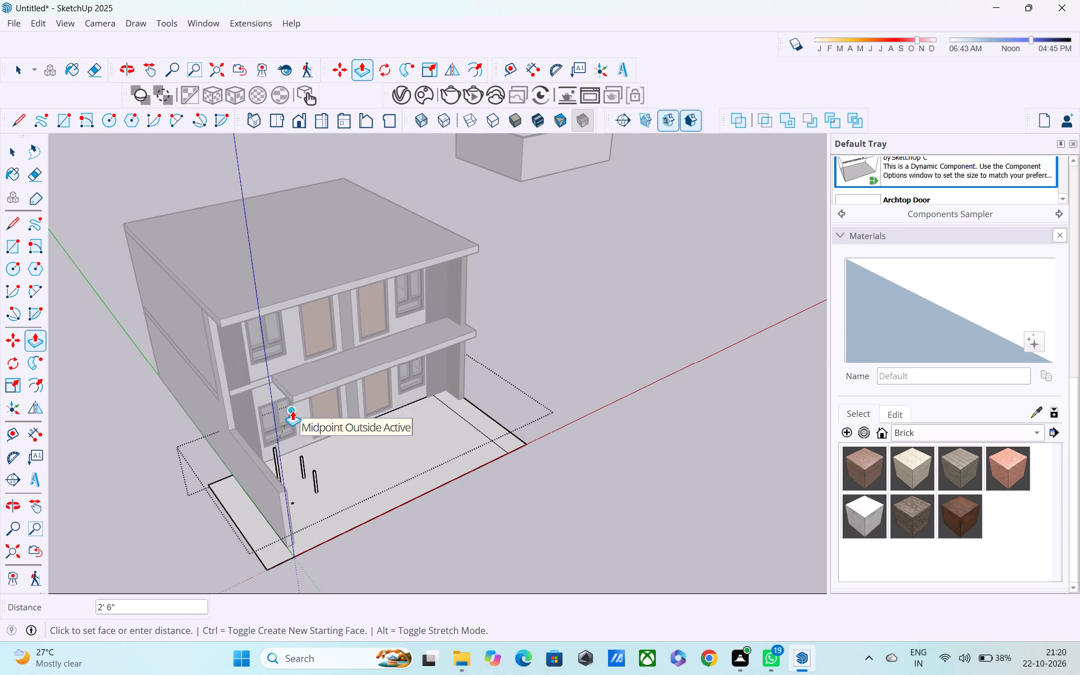
middle_click_drag(292, 411, 343, 533, "shift")
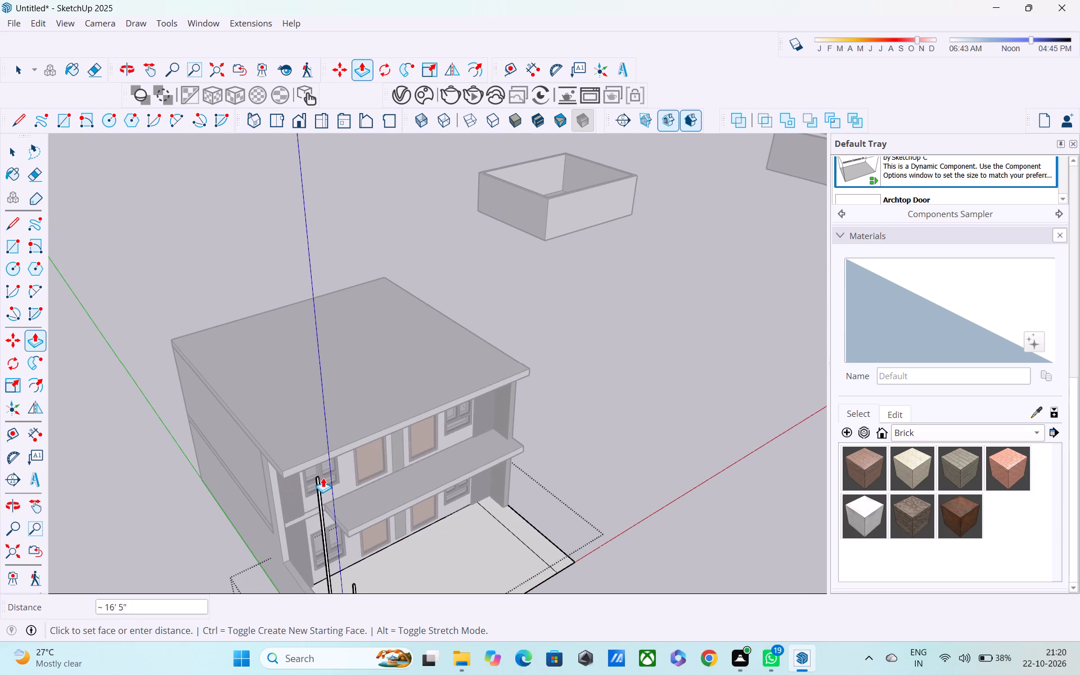
middle_click_drag(332, 493, 137, 411)
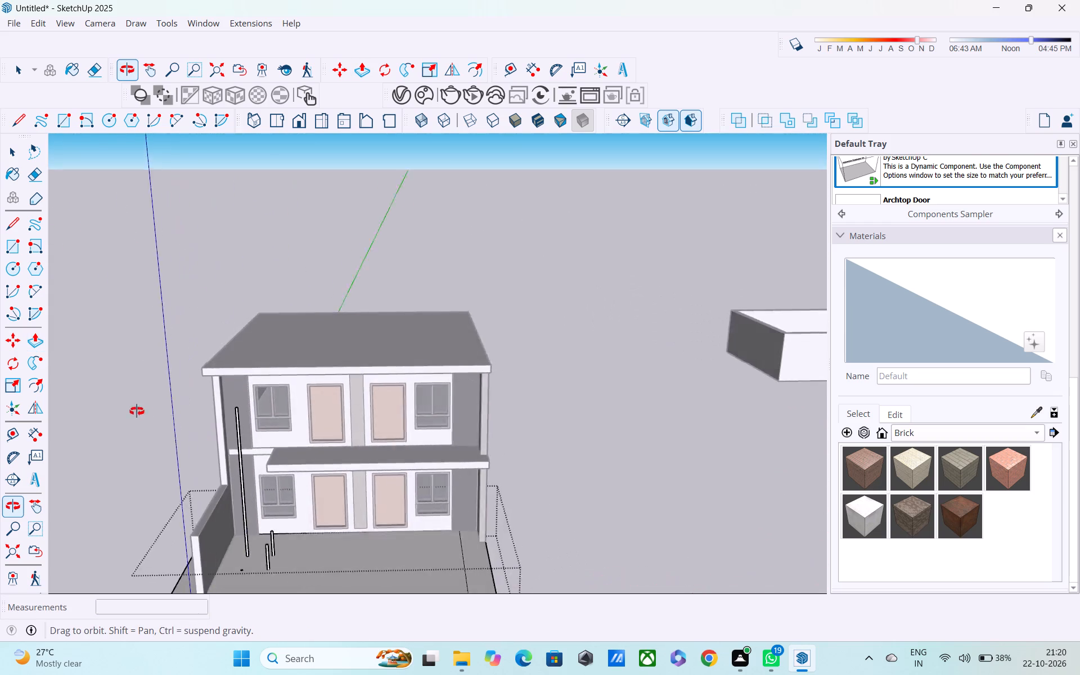
middle_click_drag(137, 411, 192, 447)
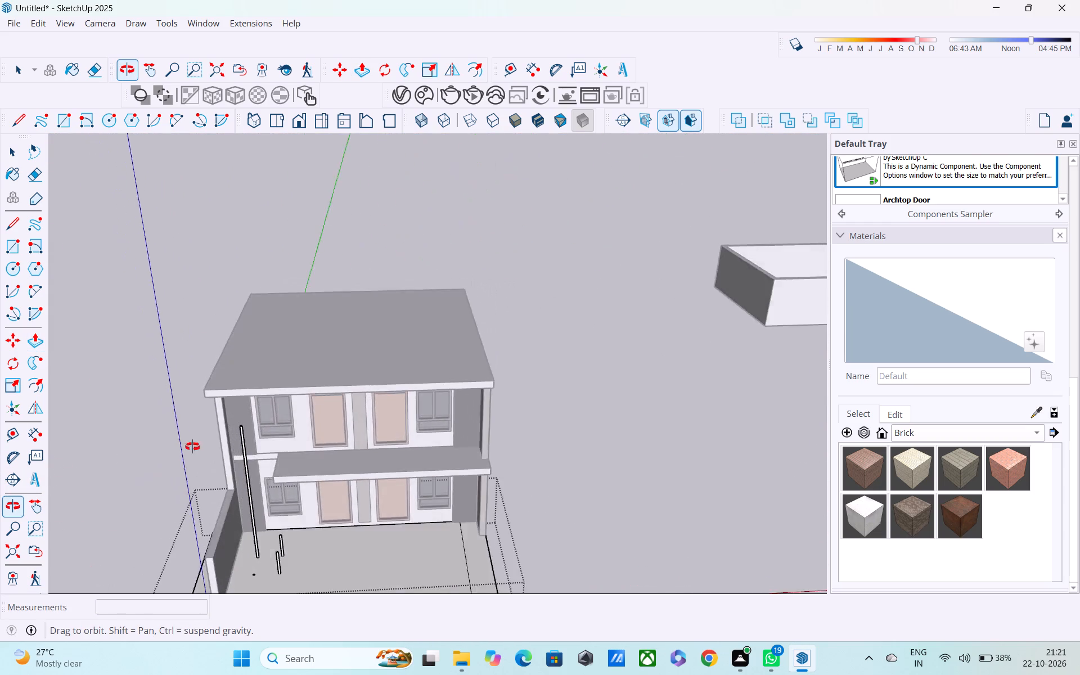
middle_click_drag(192, 447, 209, 440)
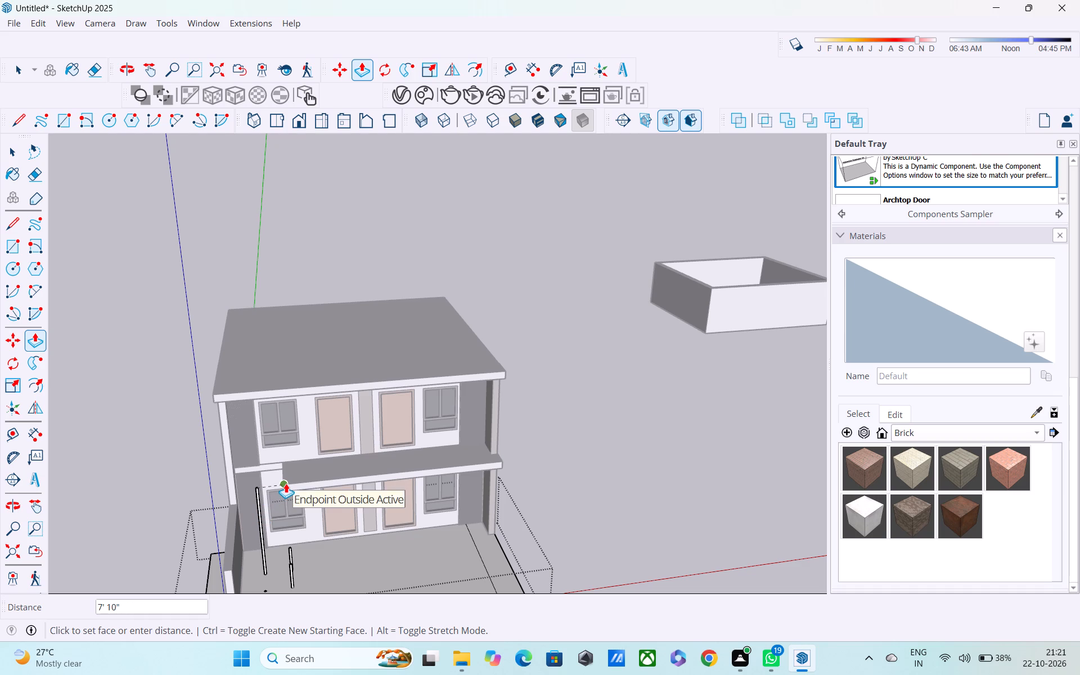
left_click(270, 488)
Examine the tall post and the two short posts against the house facade, side wall and projecting slab.
middle_click_drag(254, 505, 212, 490)
scroll(251, 505, "up", 1)
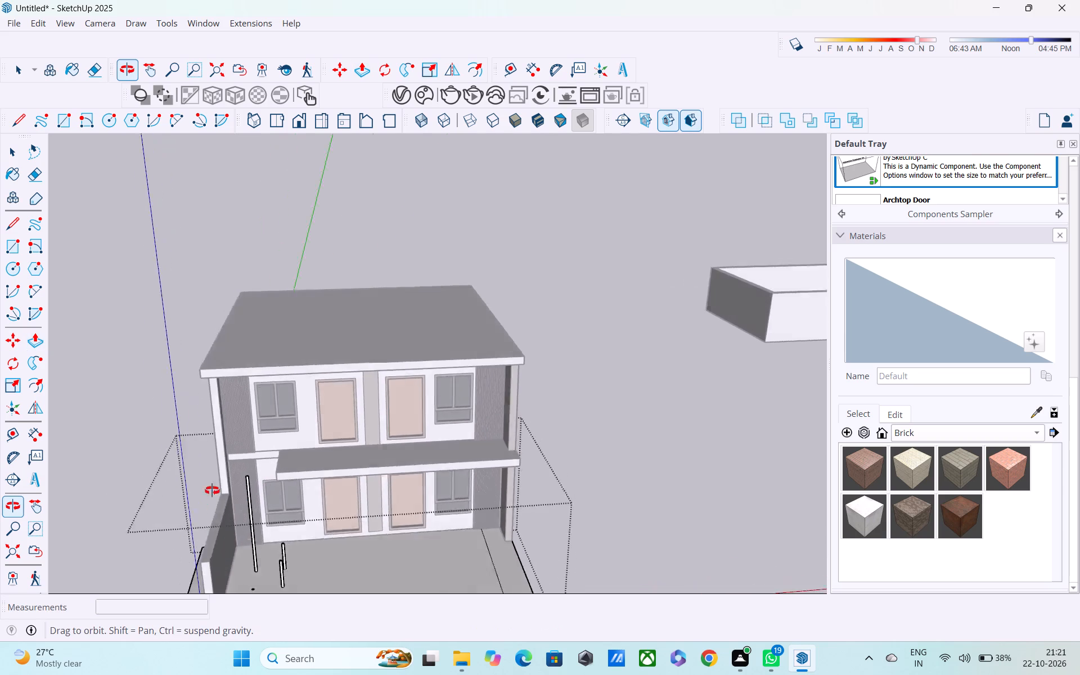
middle_click_drag(212, 490, 221, 486)
scroll(229, 487, "down", 1)
scroll(261, 540, "up", 2)
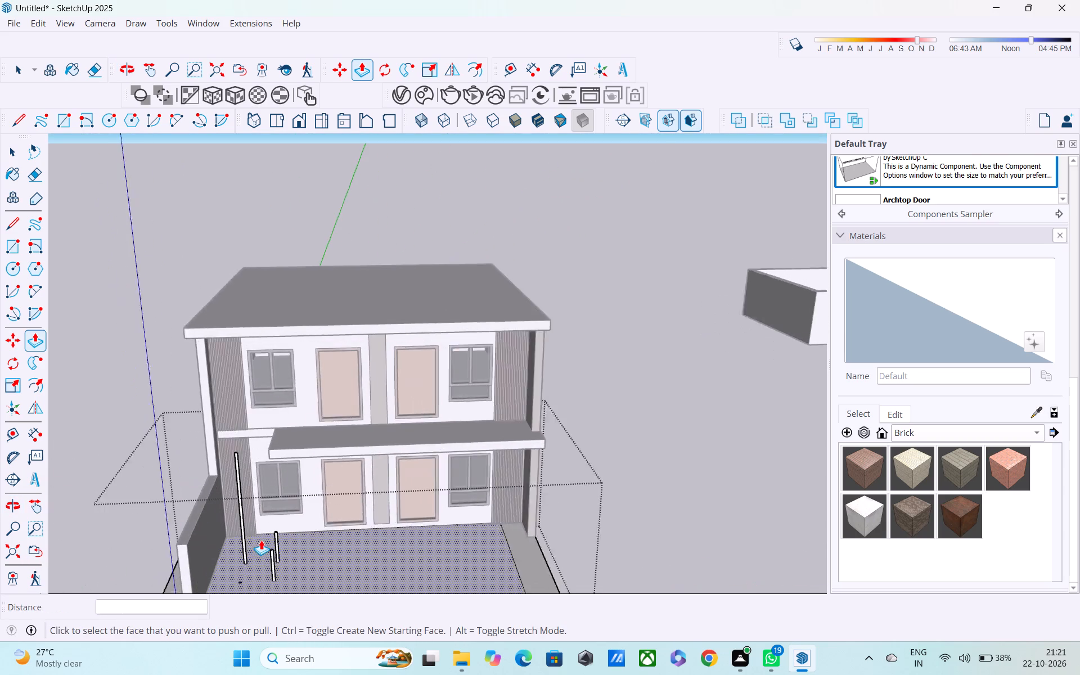
scroll(261, 540, "up", 1)
middle_click_drag(257, 533, 36, 495)
scroll(197, 514, "up", 4)
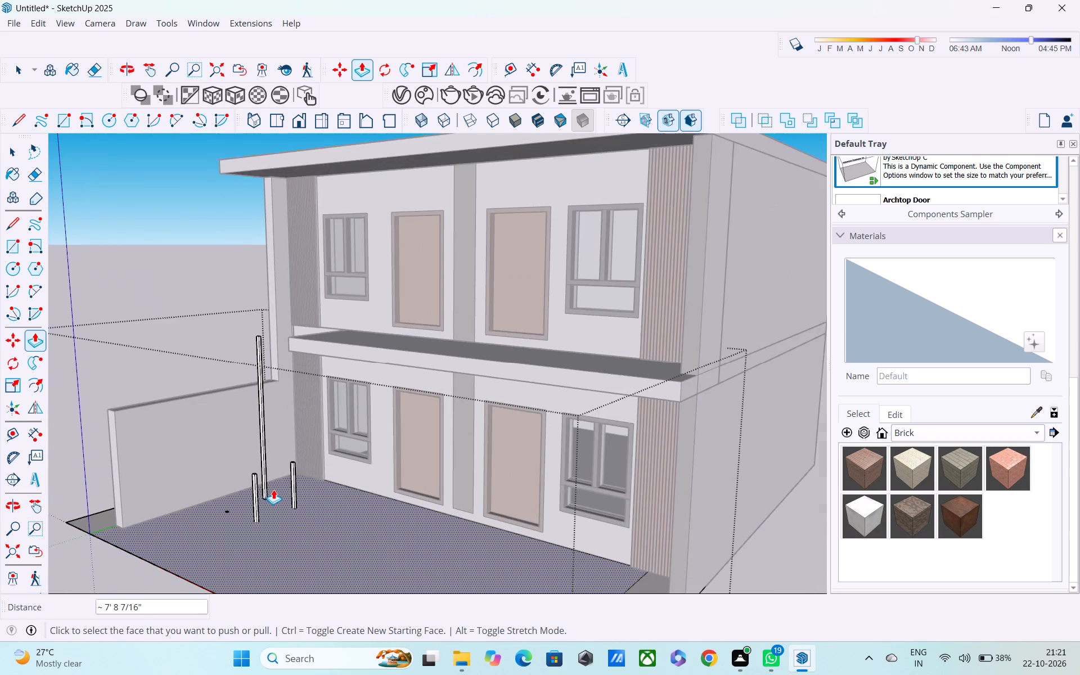
scroll(273, 489, "up", 2)
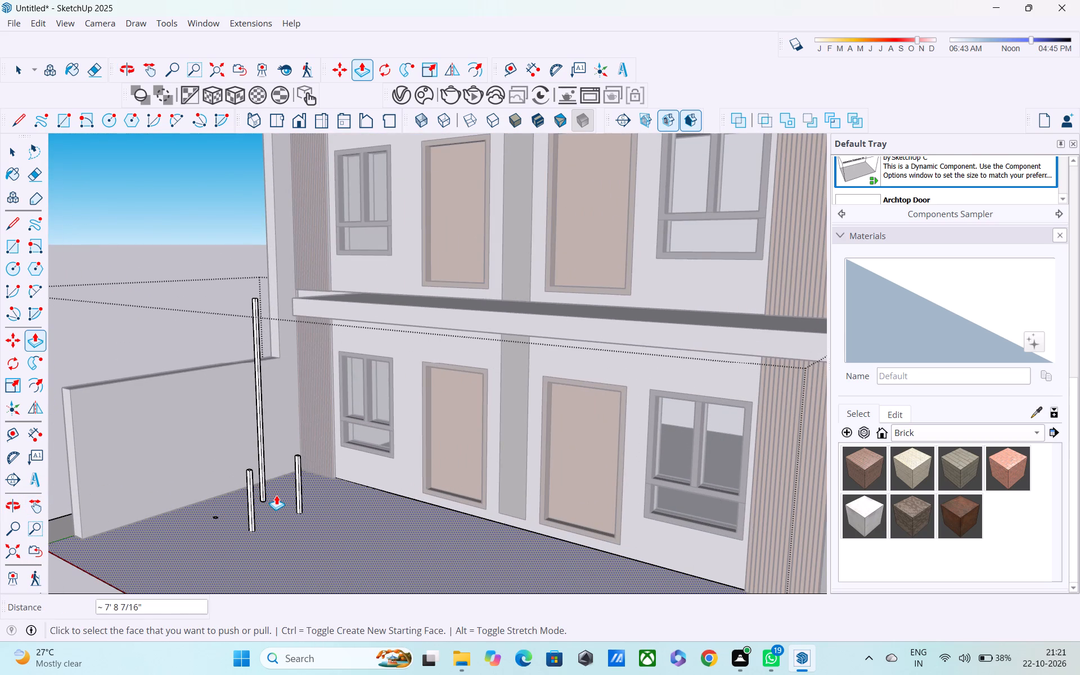
middle_click_drag(276, 495, 190, 520)
scroll(297, 491, "up", 3)
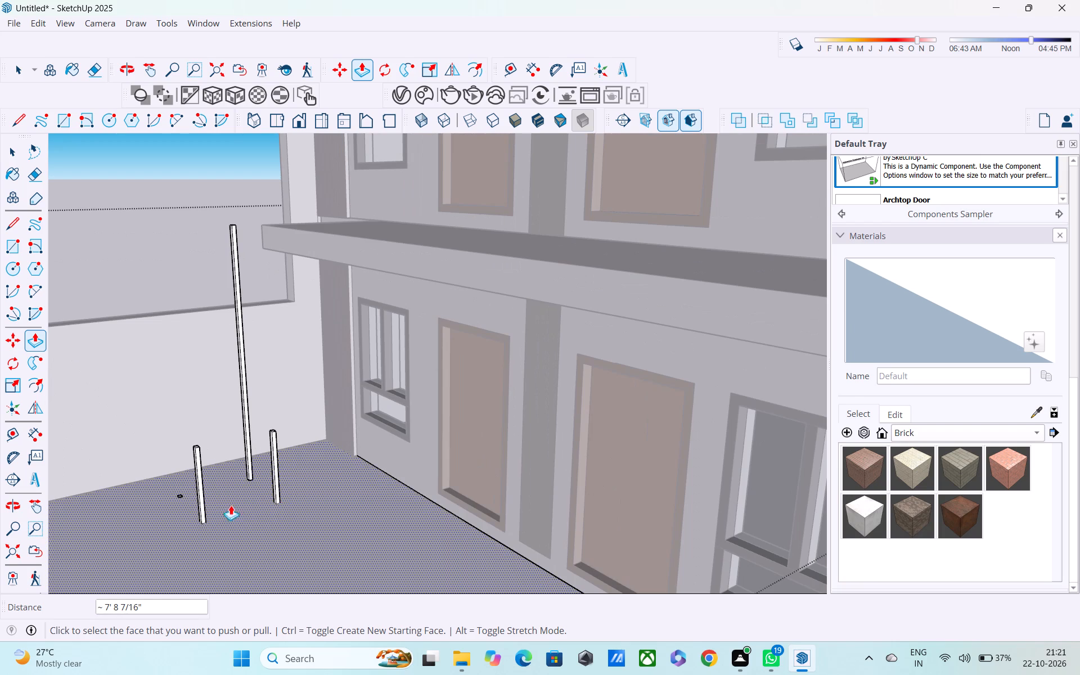
scroll(220, 503, "up", 2)
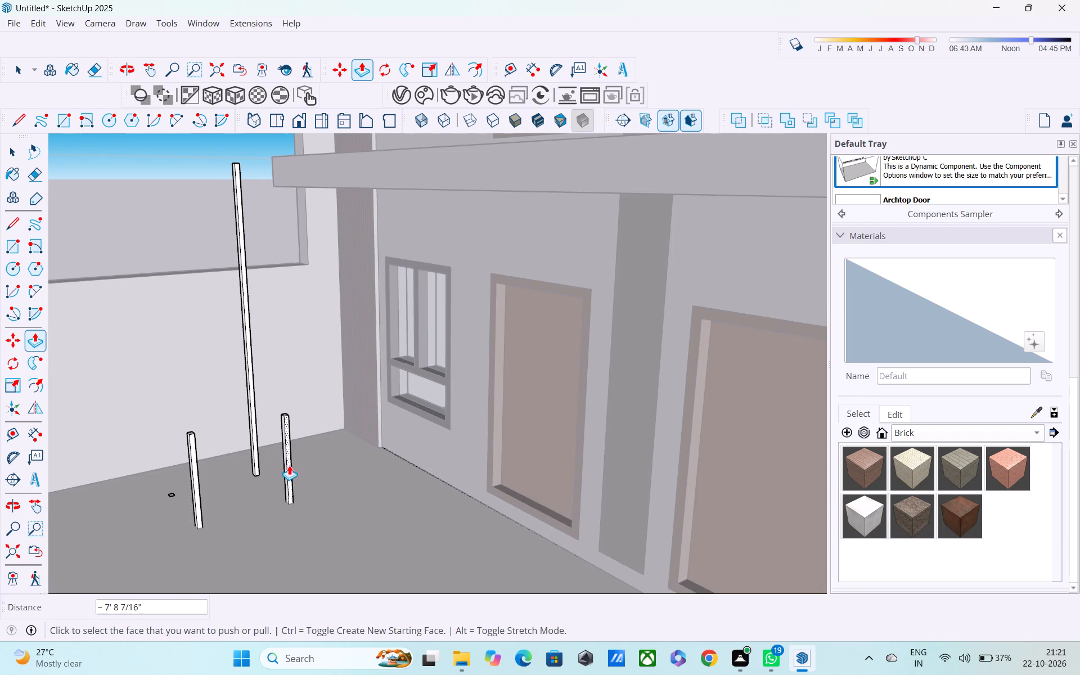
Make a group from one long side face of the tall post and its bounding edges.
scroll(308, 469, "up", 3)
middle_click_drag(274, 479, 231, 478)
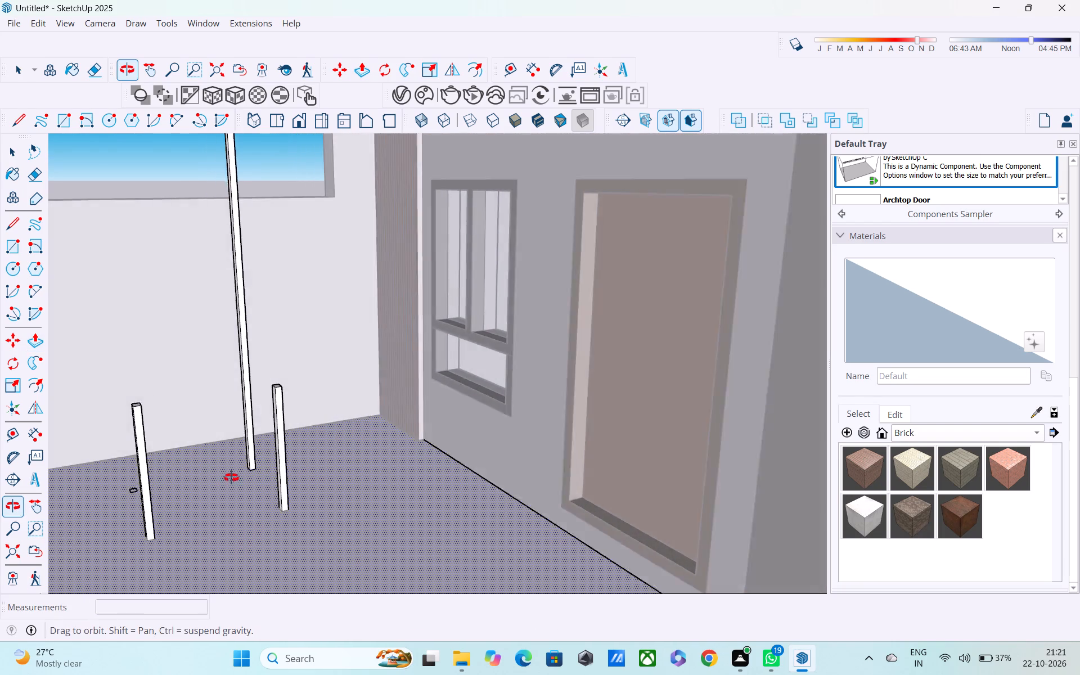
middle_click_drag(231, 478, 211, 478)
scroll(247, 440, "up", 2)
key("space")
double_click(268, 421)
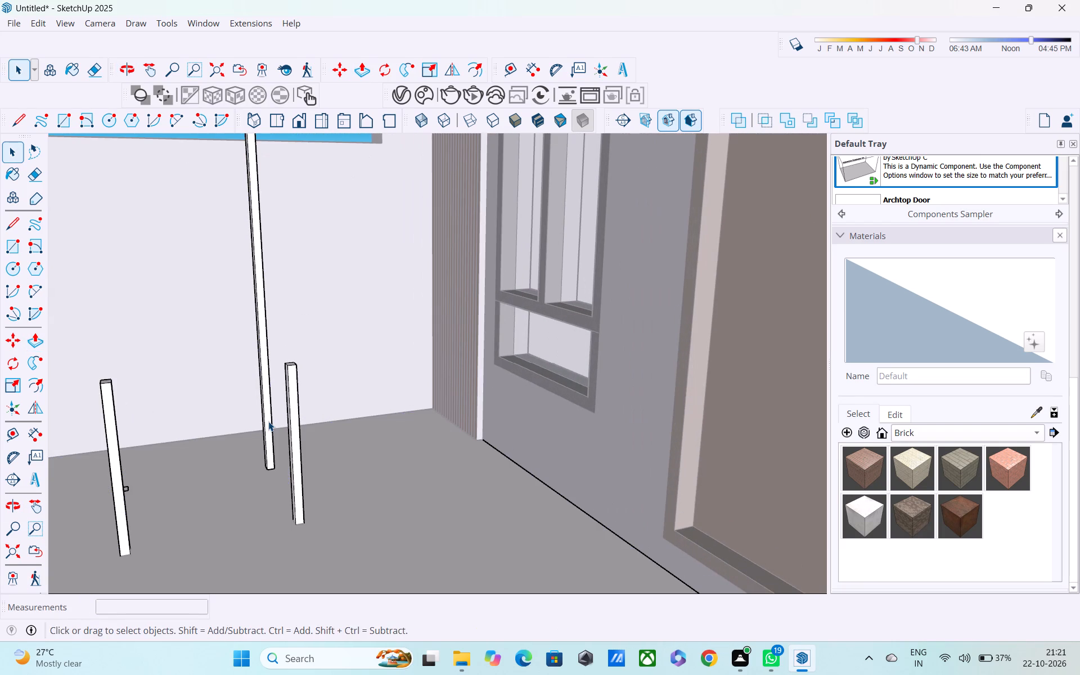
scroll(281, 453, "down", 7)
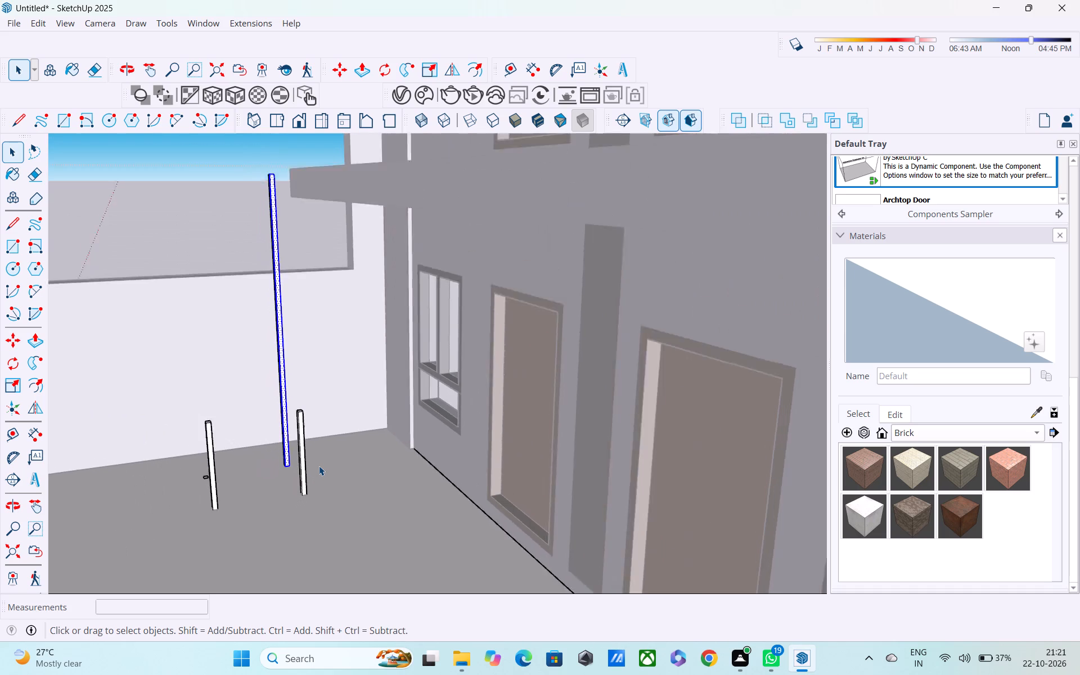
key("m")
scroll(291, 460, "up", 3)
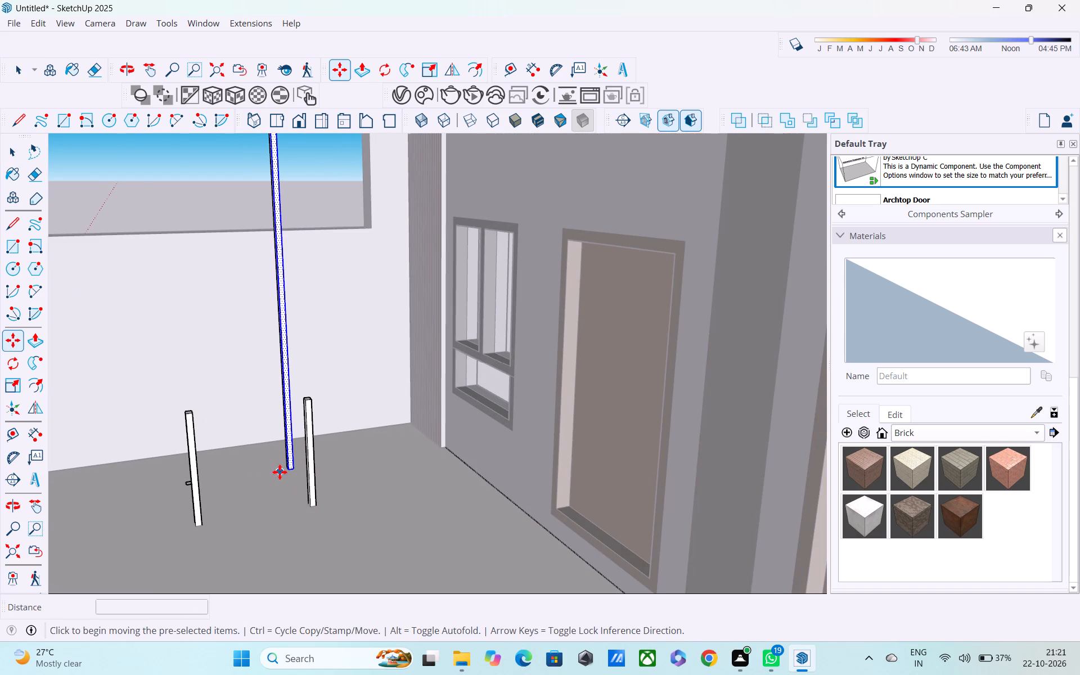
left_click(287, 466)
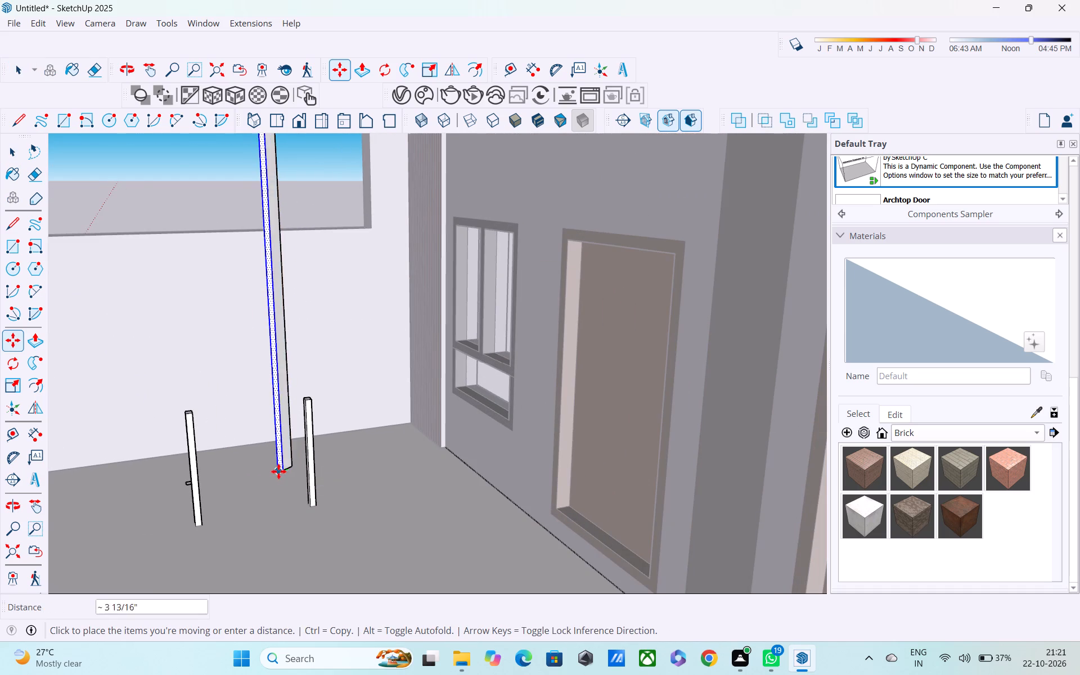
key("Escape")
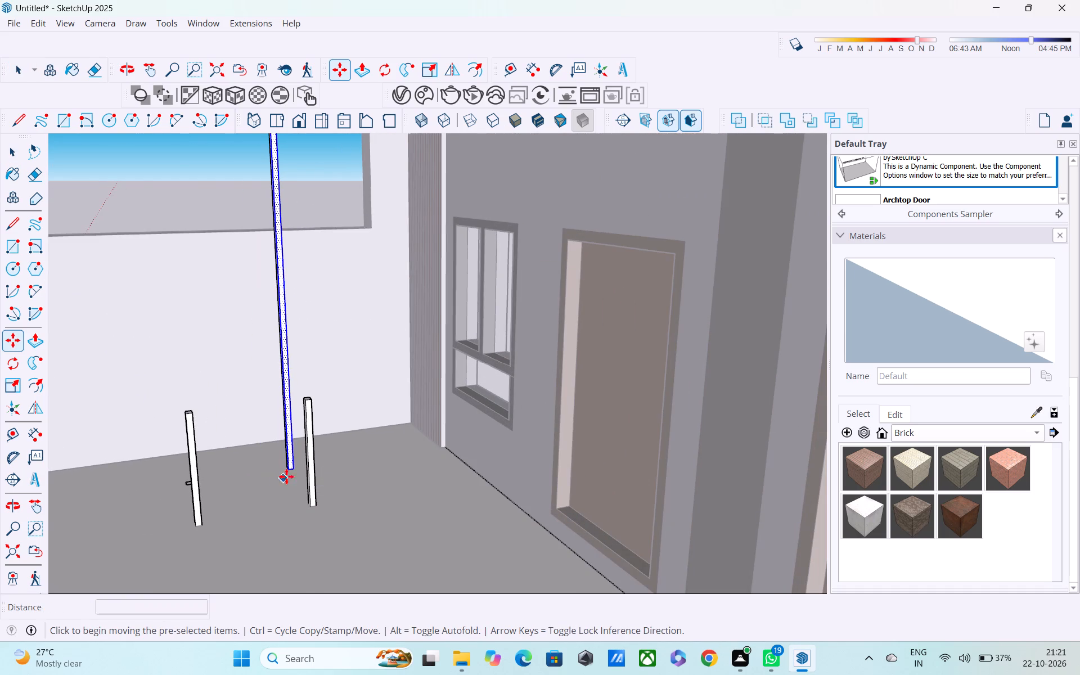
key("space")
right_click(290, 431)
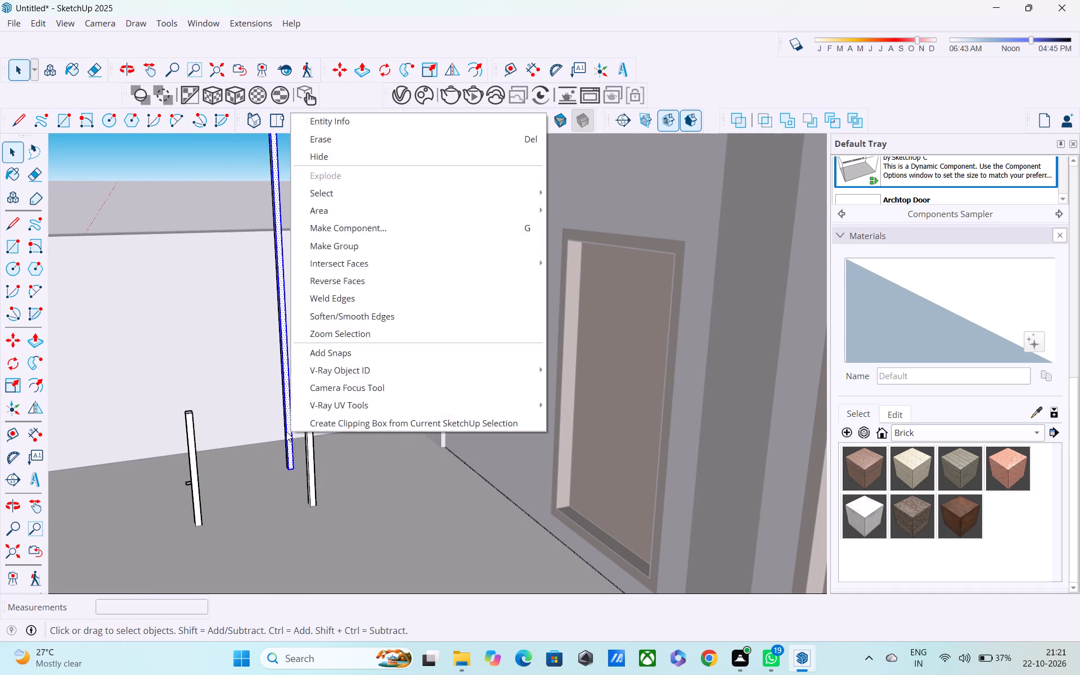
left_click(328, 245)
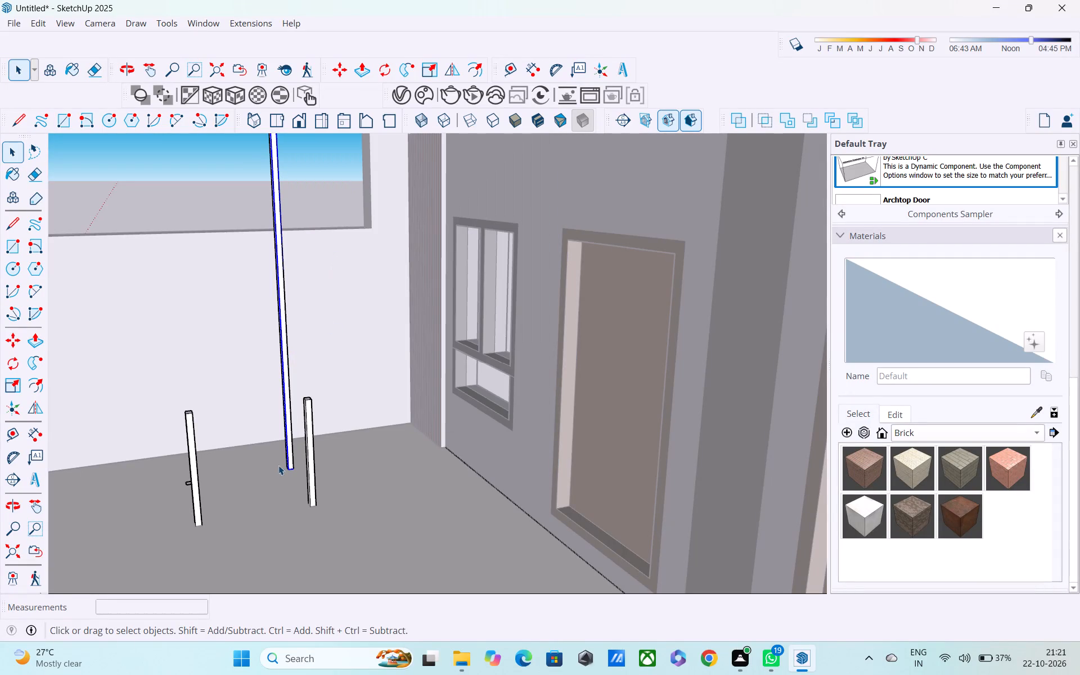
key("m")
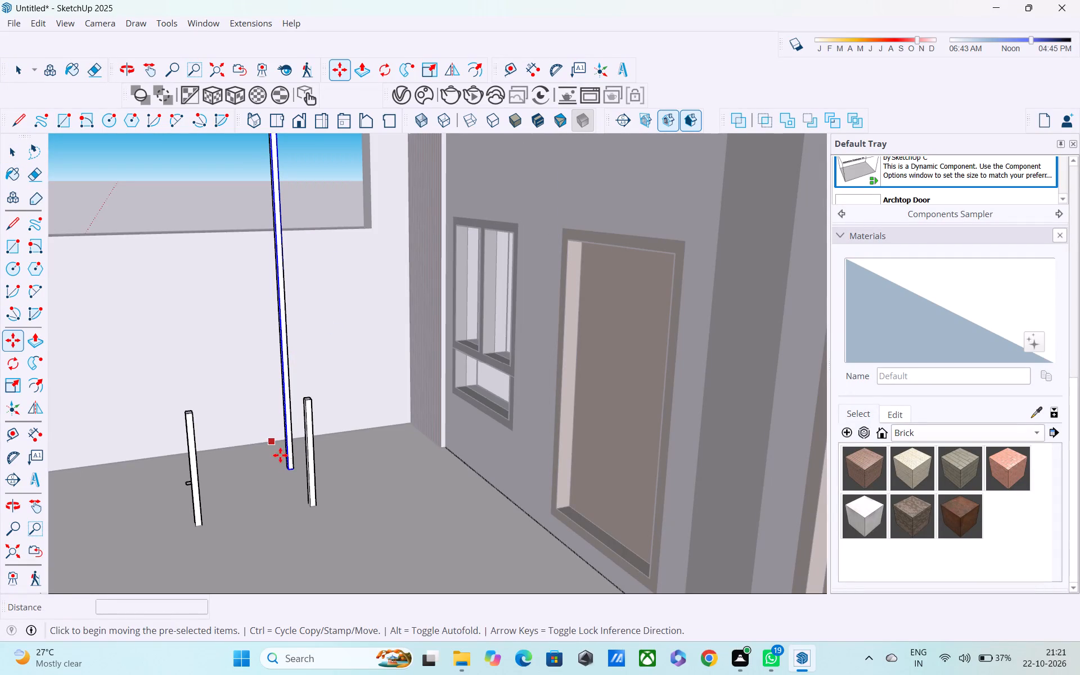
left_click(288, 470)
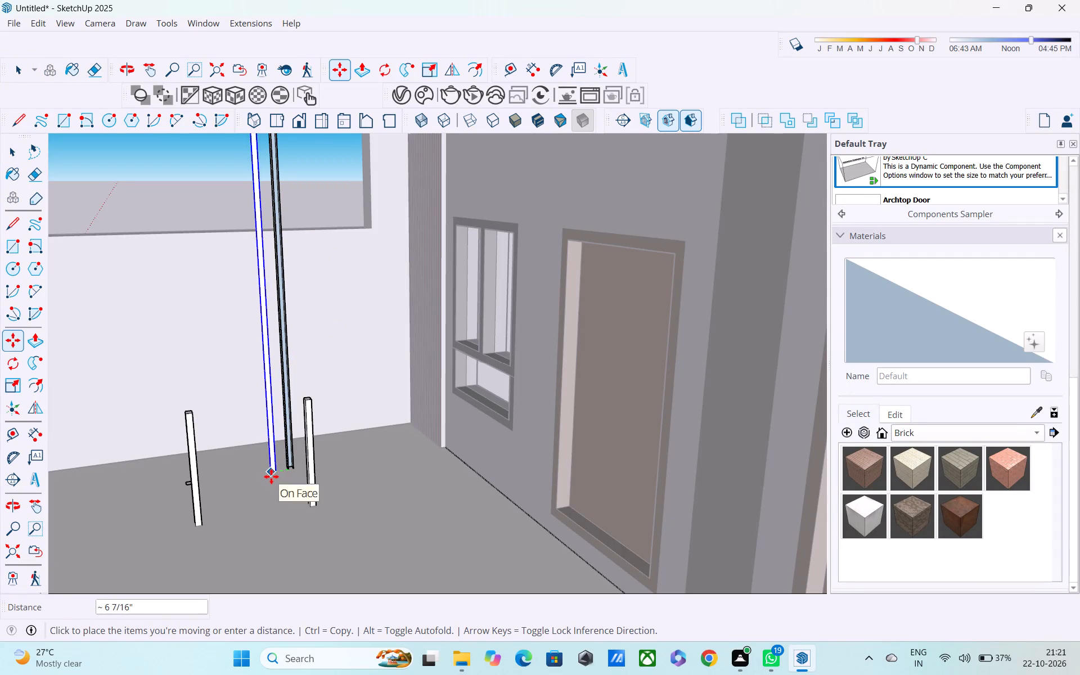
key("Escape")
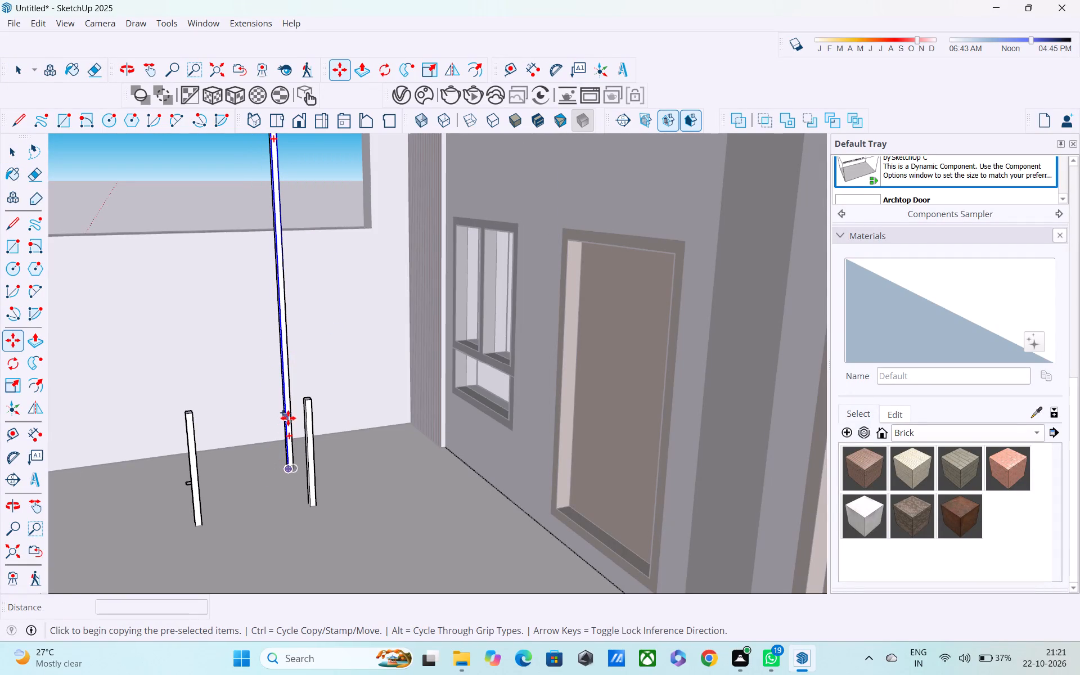
Open the tall post's new group and check from several sides which faces it contains.
key("space")
double_click(289, 416)
triple_click(289, 416)
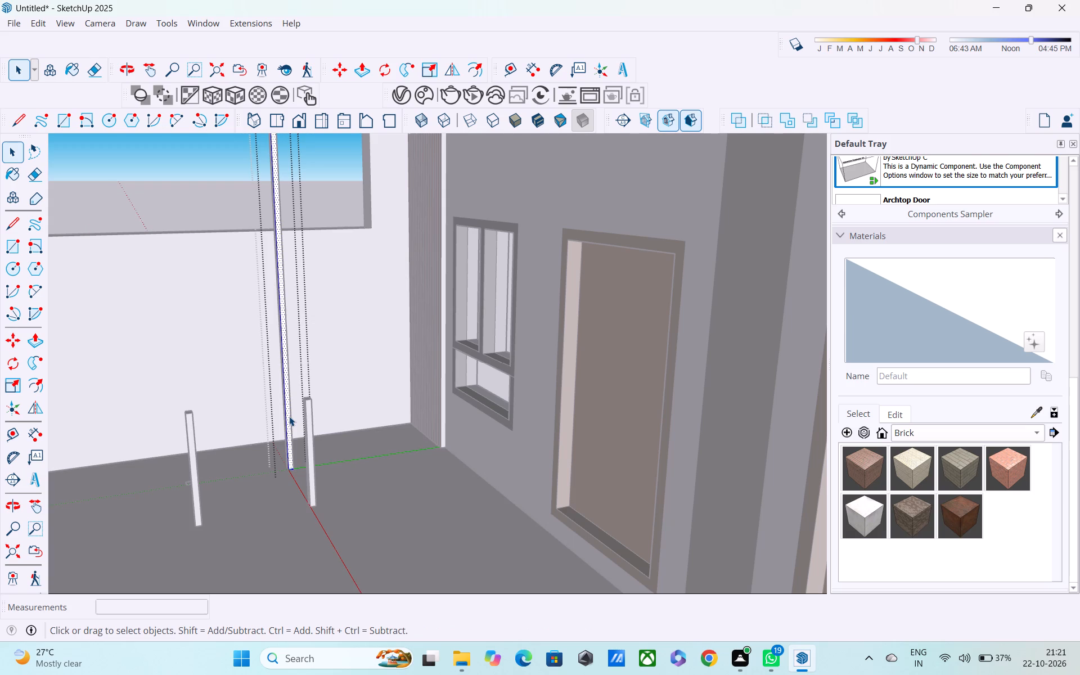
left_click(289, 416)
middle_click_drag(289, 403, 236, 368)
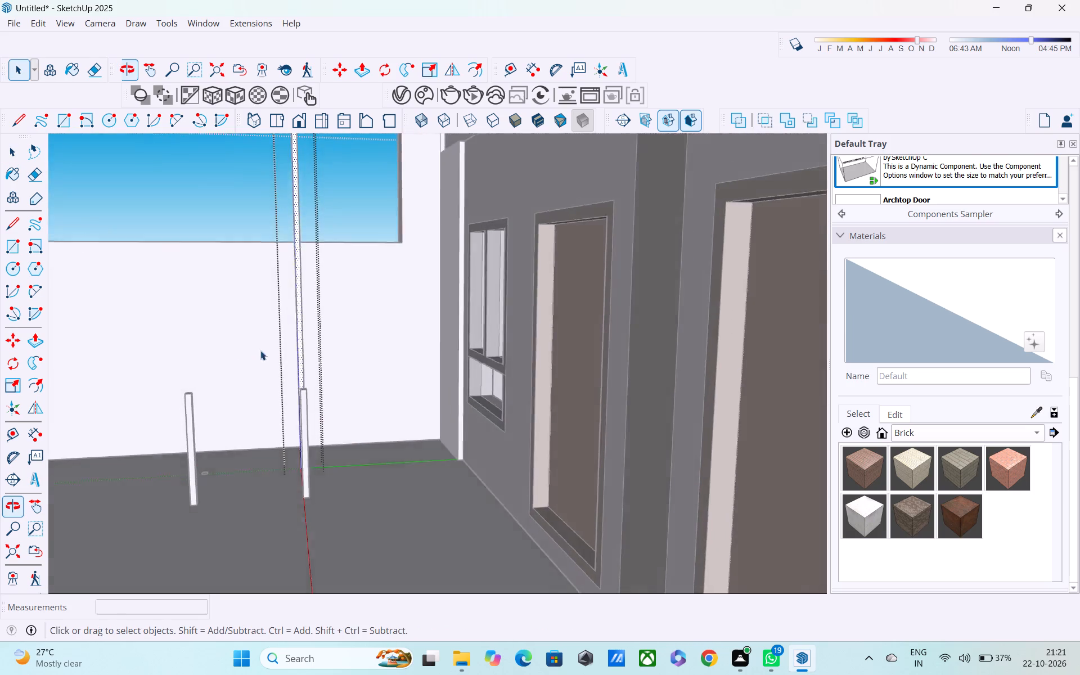
scroll(287, 348, "up", 7)
middle_click_drag(318, 334, 293, 337)
scroll(279, 348, "up", 3)
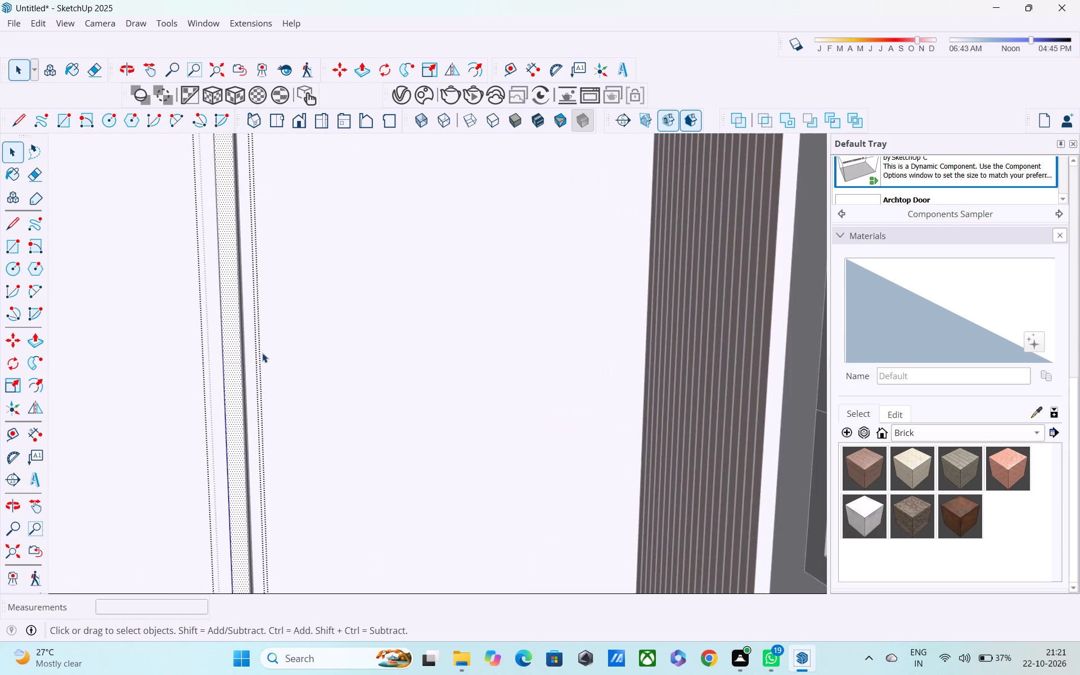
scroll(252, 355, "up", 3)
triple_click(239, 356)
left_click(238, 356)
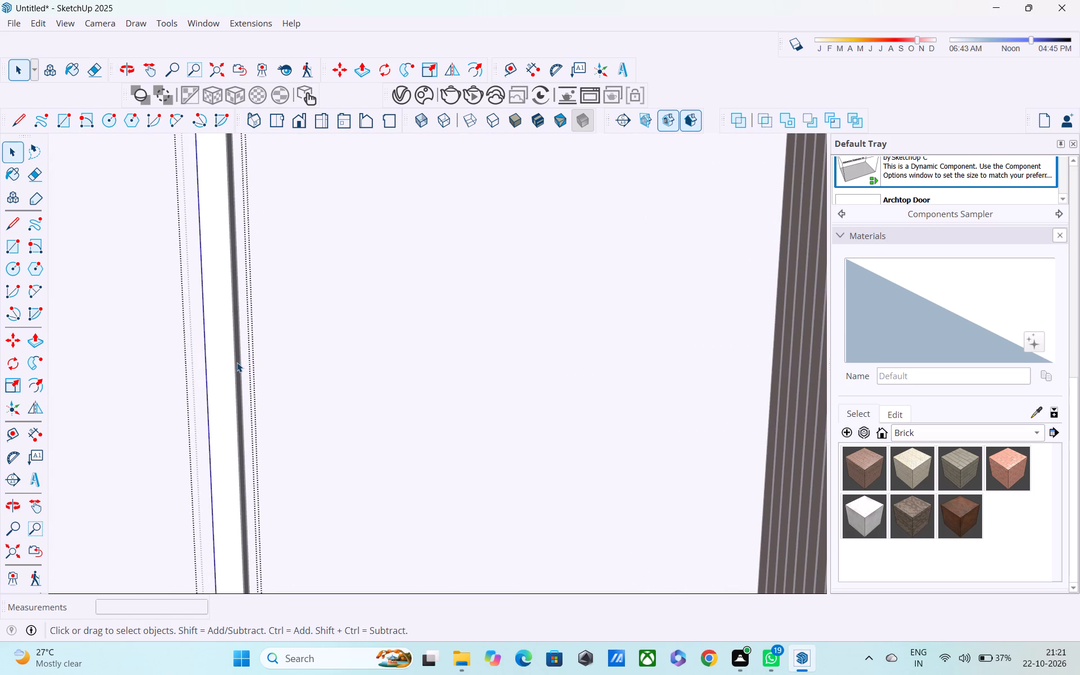
left_click(237, 362)
left_click_drag(237, 362, 232, 377)
double_click(232, 377)
scroll(237, 380, "up", 1)
middle_click_drag(237, 380, 144, 406)
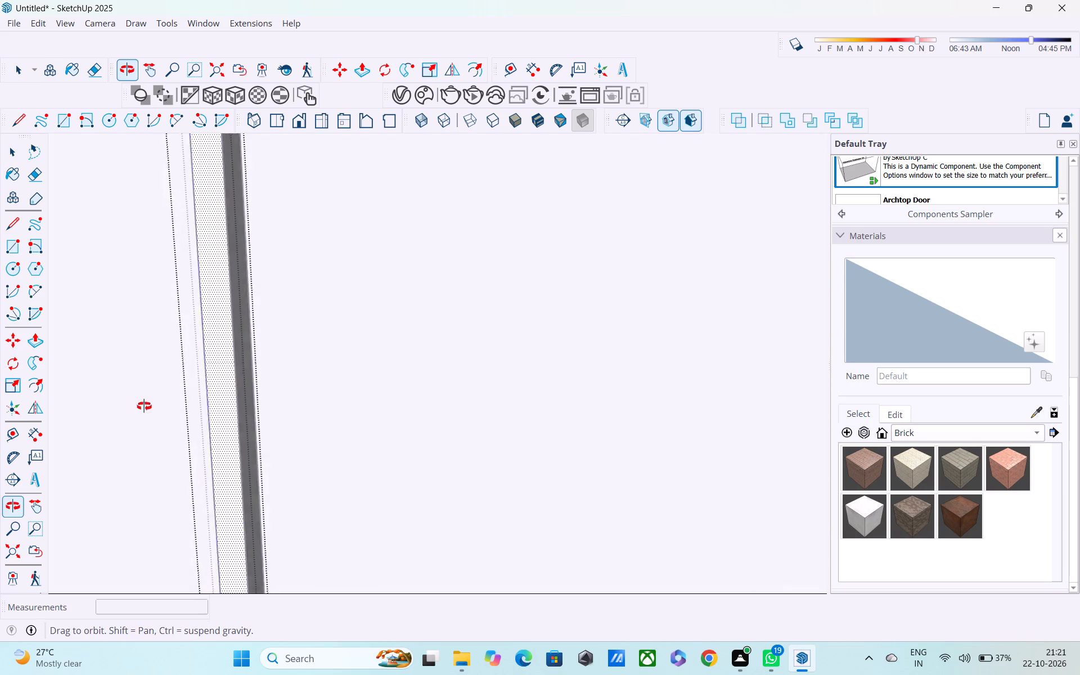
middle_click_drag(144, 406, 80, 438)
scroll(301, 387, "up", 3)
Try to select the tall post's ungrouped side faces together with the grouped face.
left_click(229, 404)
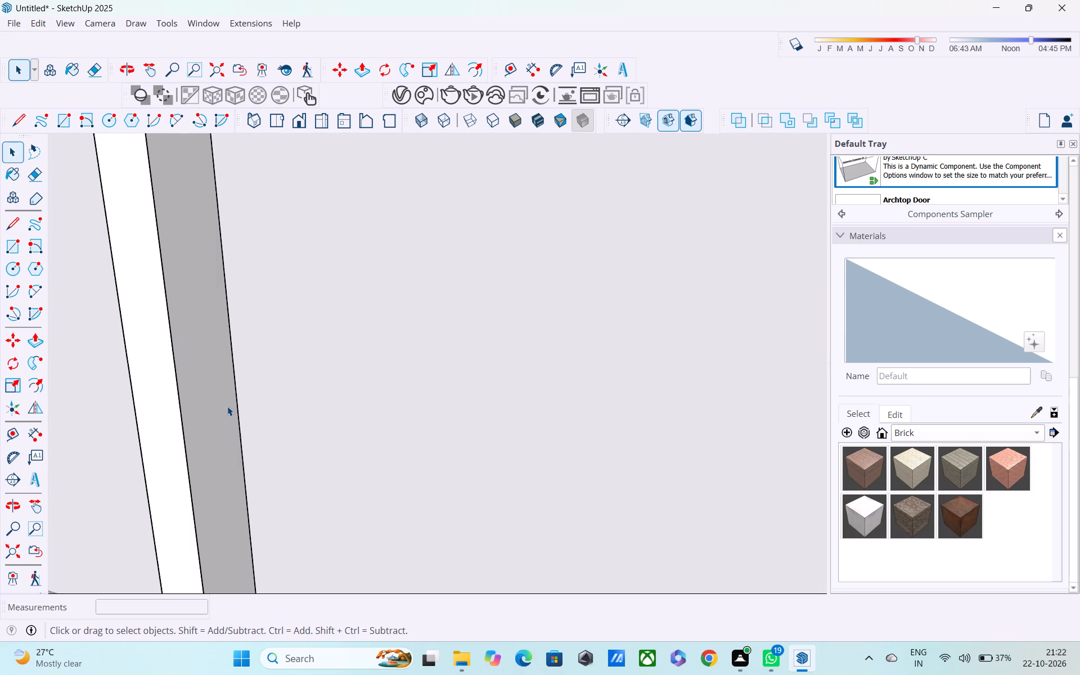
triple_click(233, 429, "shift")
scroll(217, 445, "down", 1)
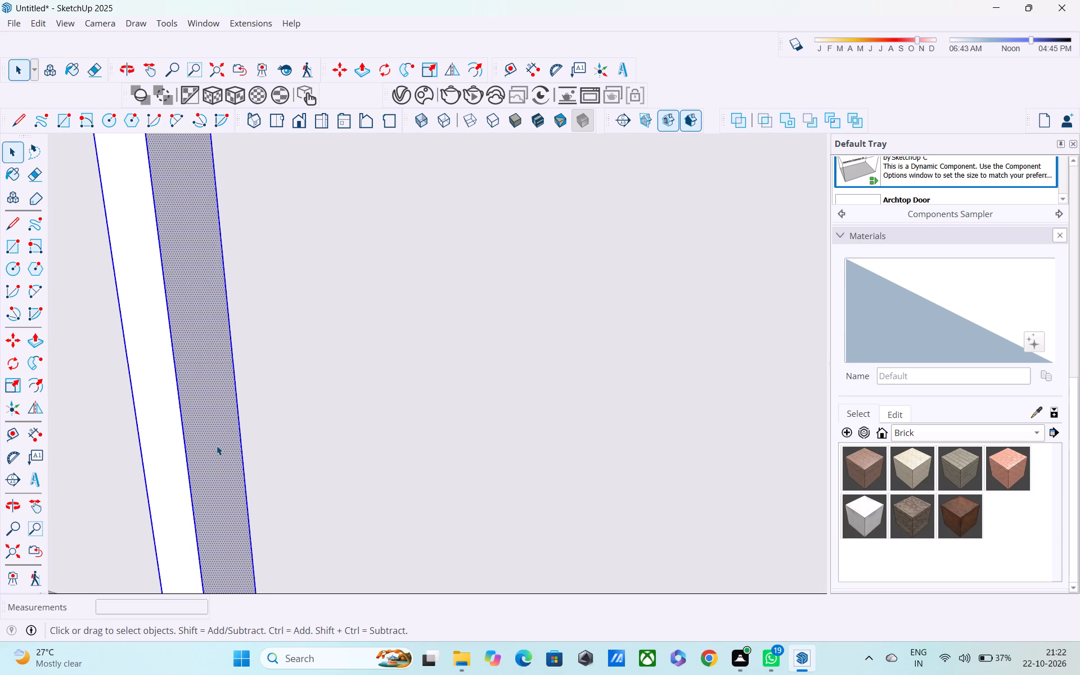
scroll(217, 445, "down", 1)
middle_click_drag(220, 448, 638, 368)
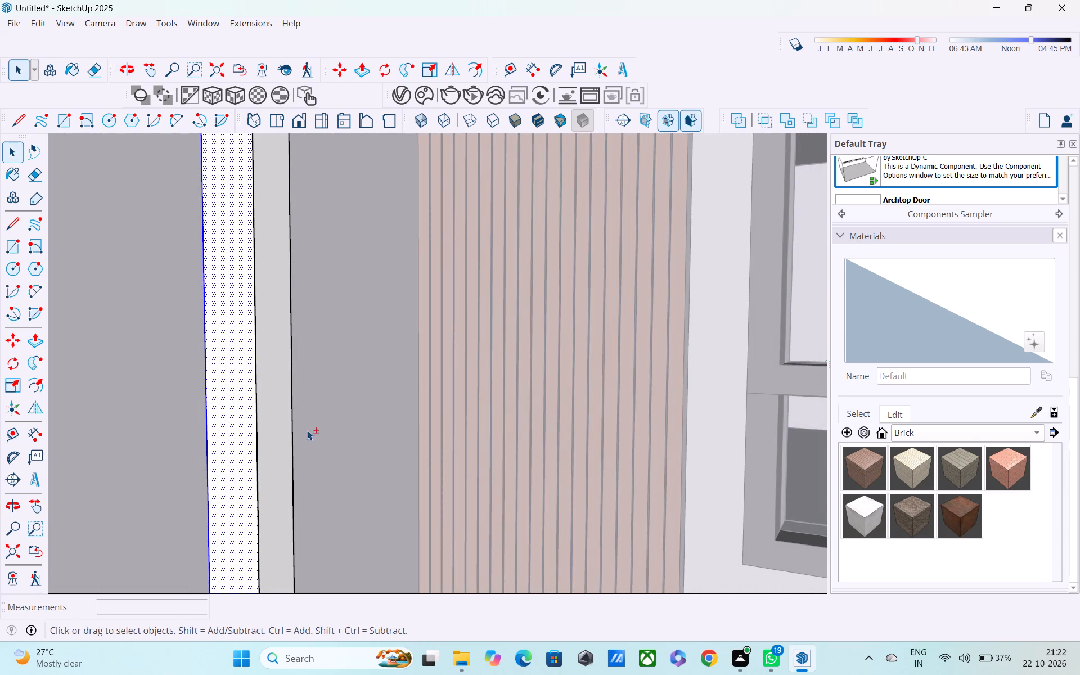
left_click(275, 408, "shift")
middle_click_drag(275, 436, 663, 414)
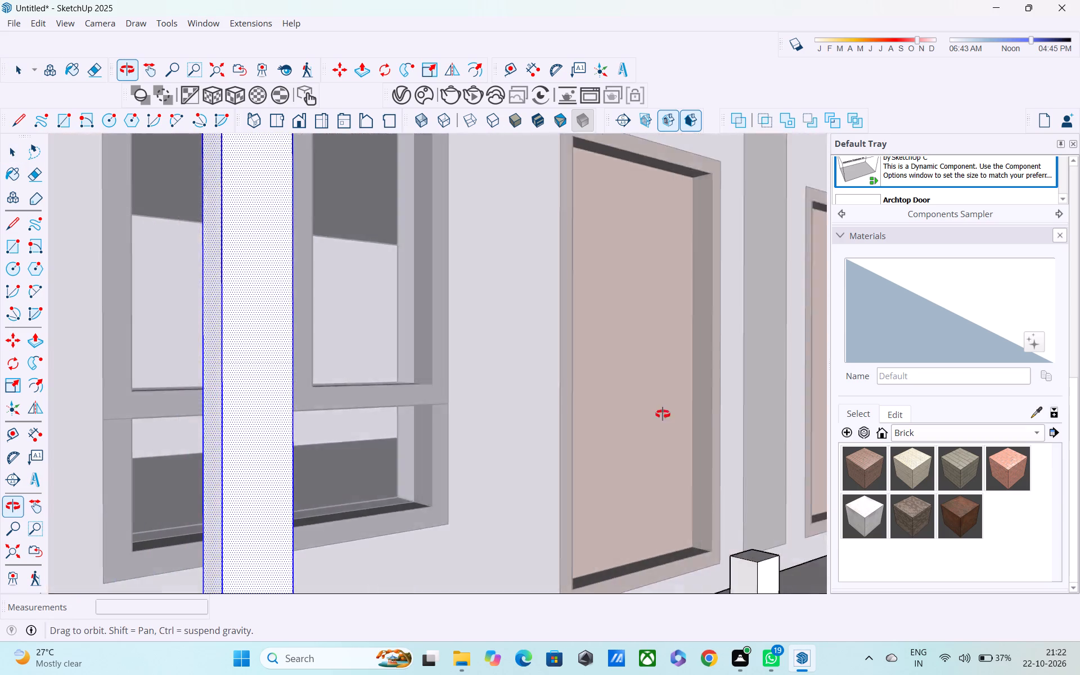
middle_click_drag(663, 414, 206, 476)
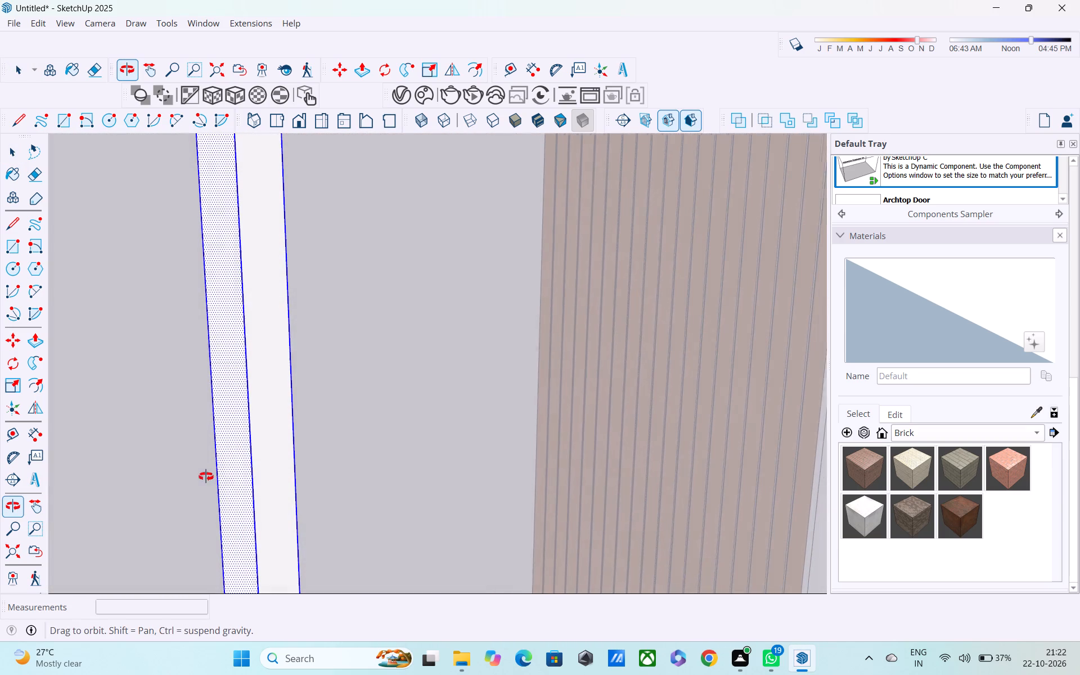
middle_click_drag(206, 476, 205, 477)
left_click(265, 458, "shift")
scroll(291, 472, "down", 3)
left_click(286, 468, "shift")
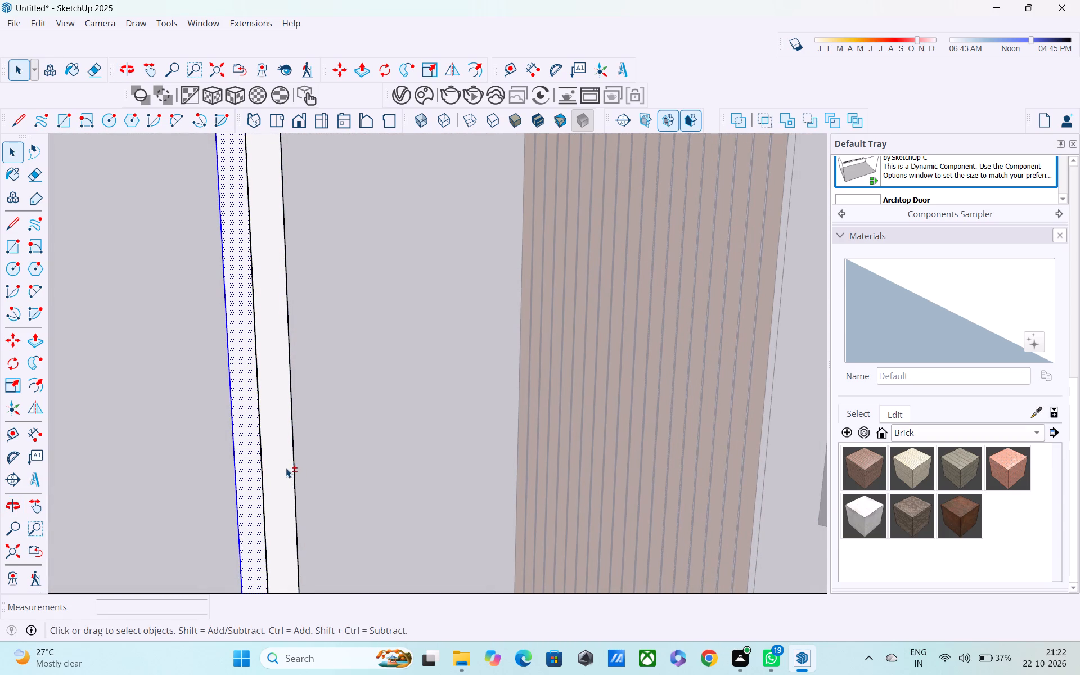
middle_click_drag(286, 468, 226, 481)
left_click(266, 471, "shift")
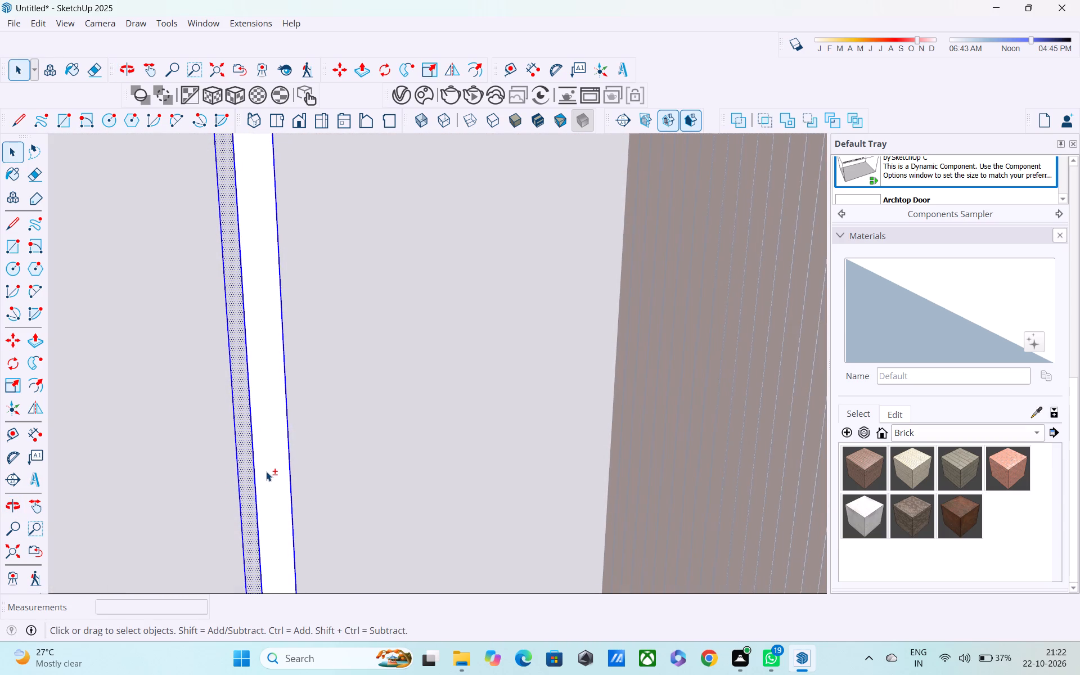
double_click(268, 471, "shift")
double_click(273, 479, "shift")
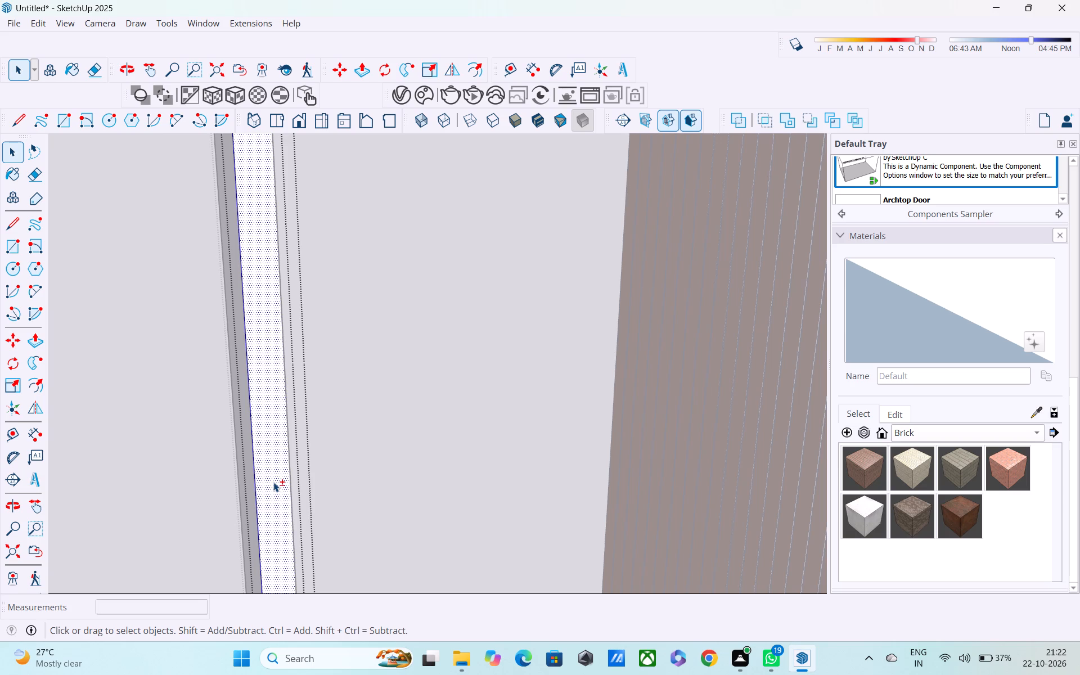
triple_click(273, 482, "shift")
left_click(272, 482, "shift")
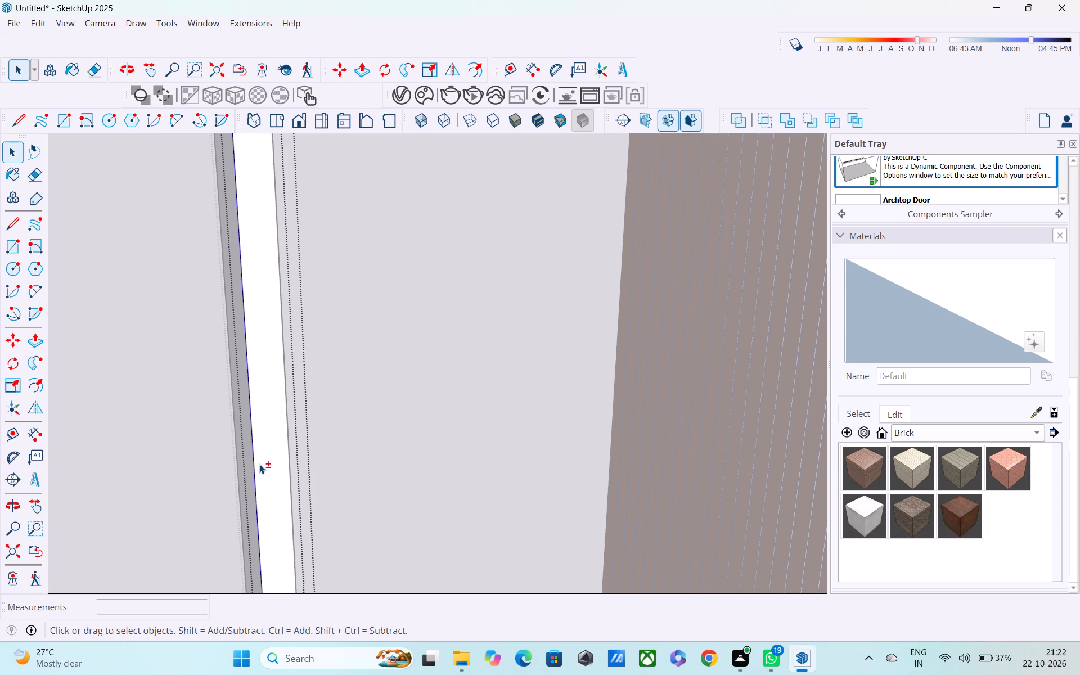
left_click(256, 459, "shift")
Undo the tall post's face grouping and the Push/Pull that raised the copied post.
key("ctrl+z")
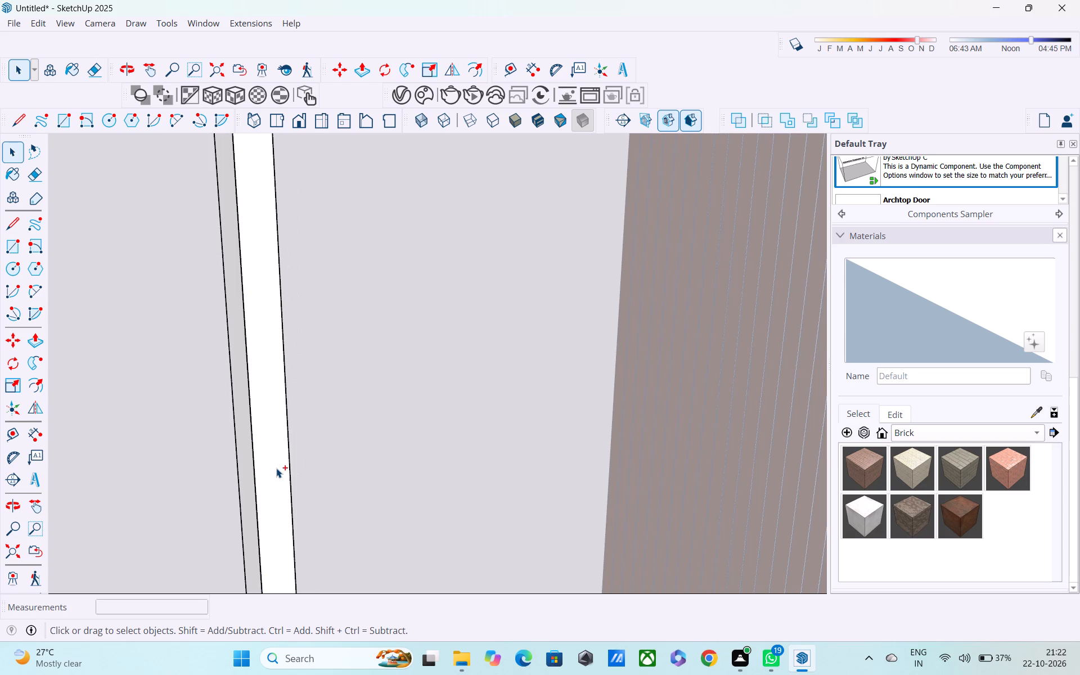
key("ctrl+z")
key("ctrl+z")
key("ctrl+z")
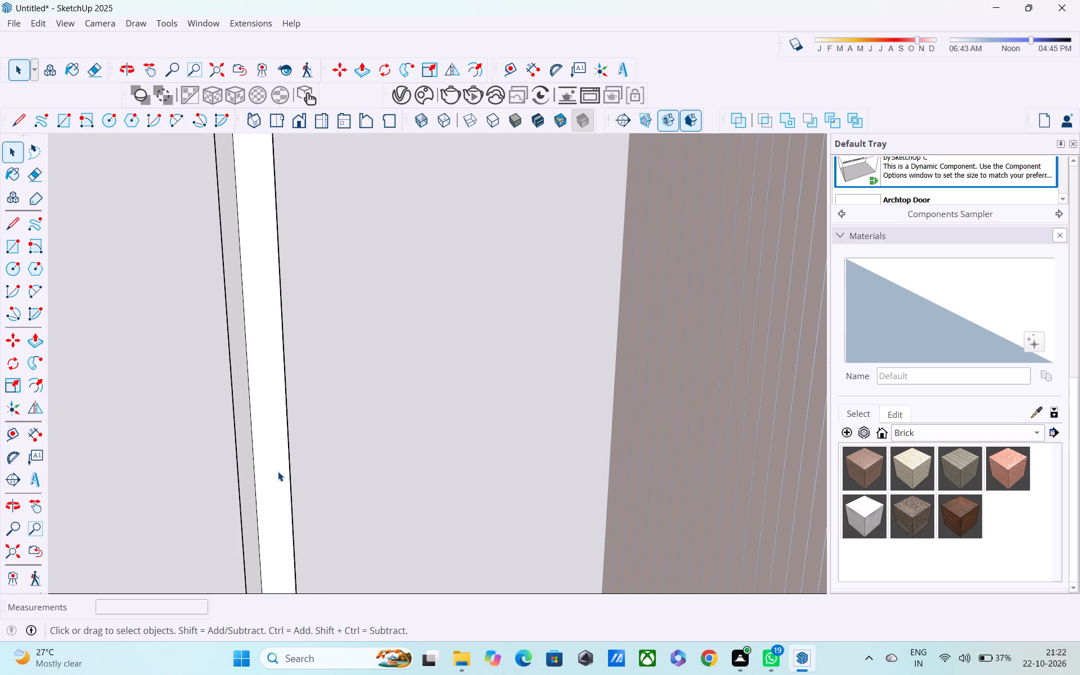
key("ctrl+z")
Push/Pull the top face of the copied post up by 7'.
scroll(334, 462, "down", 4)
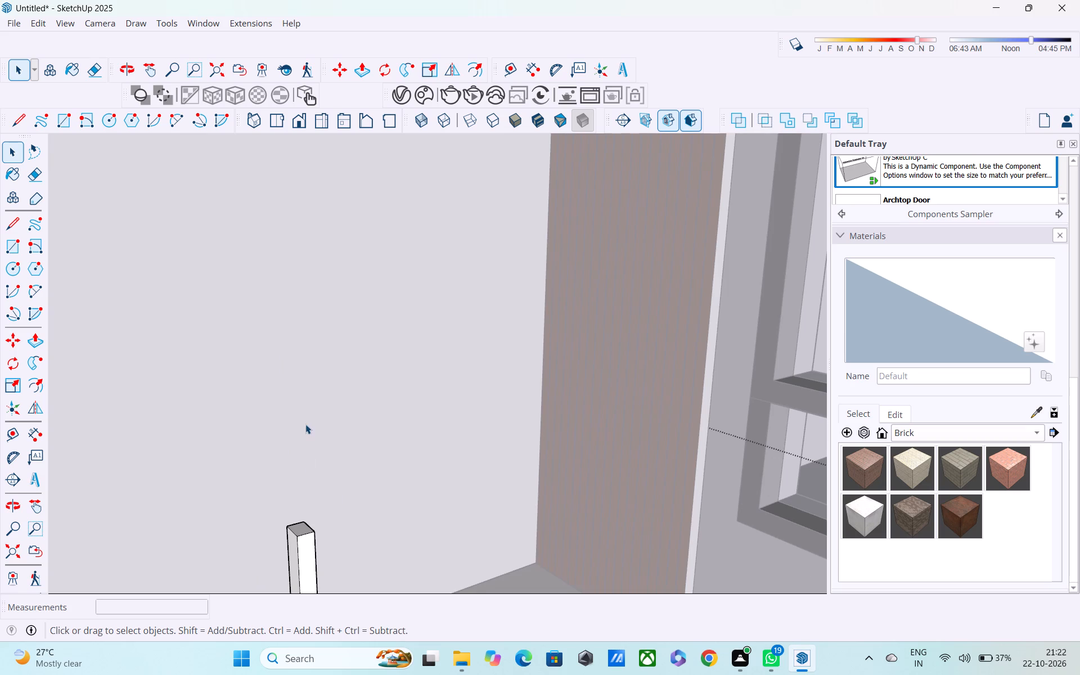
scroll(308, 441, "down", 4)
middle_click_drag(323, 483, 307, 424)
scroll(308, 433, "down", 1)
middle_click_drag(312, 442, 327, 473)
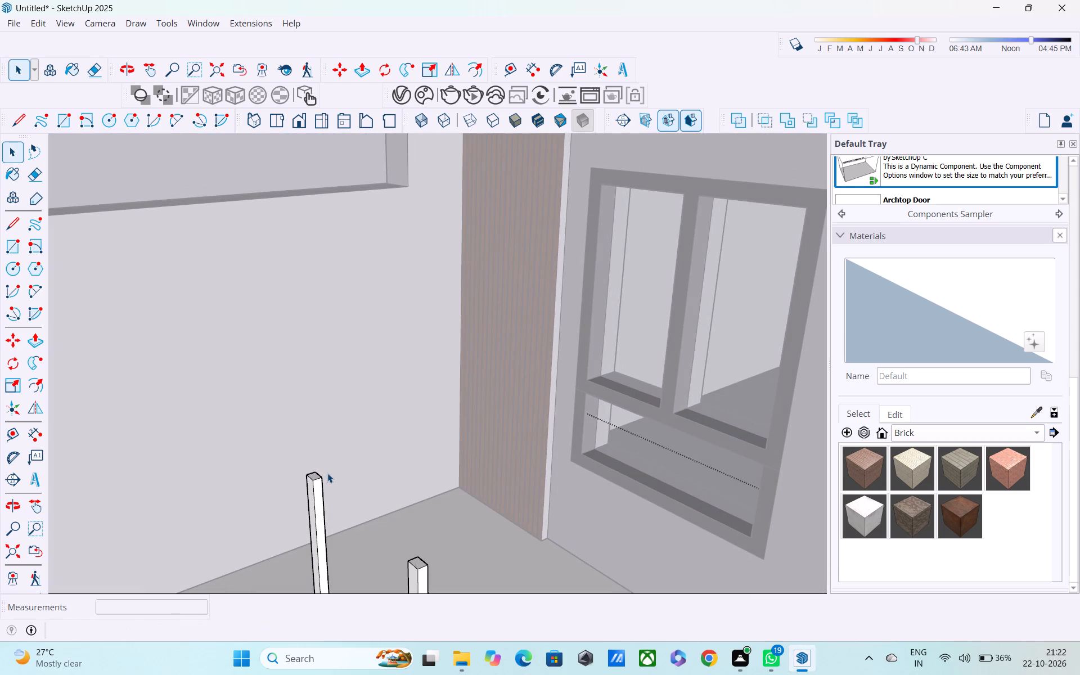
key("o")
scroll(316, 484, "up", 3)
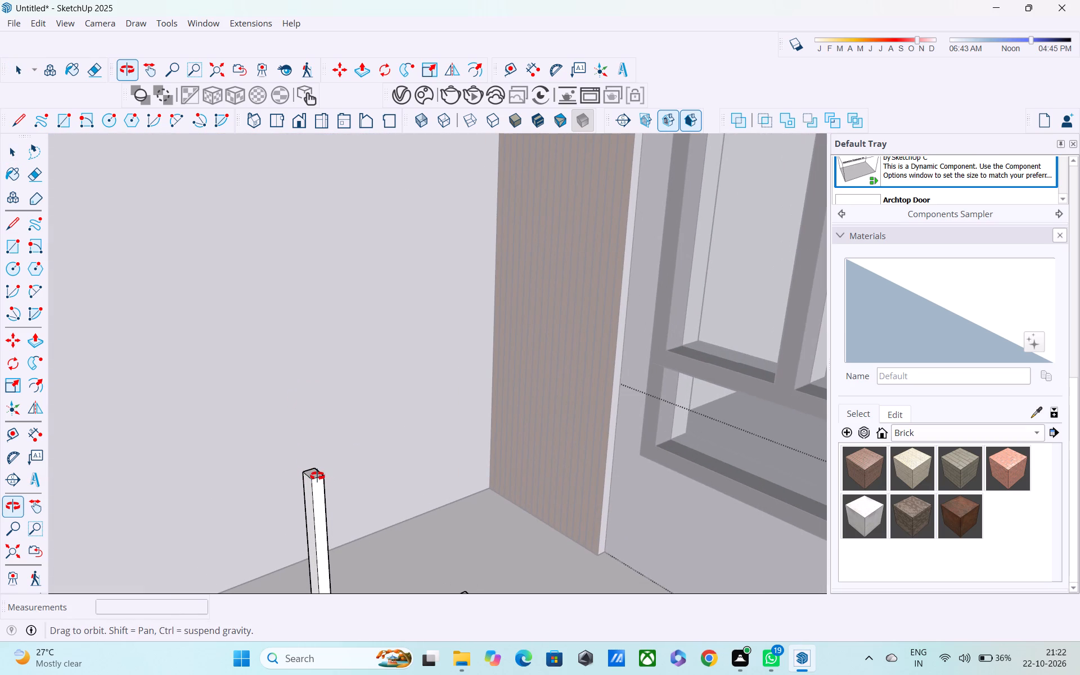
key("p")
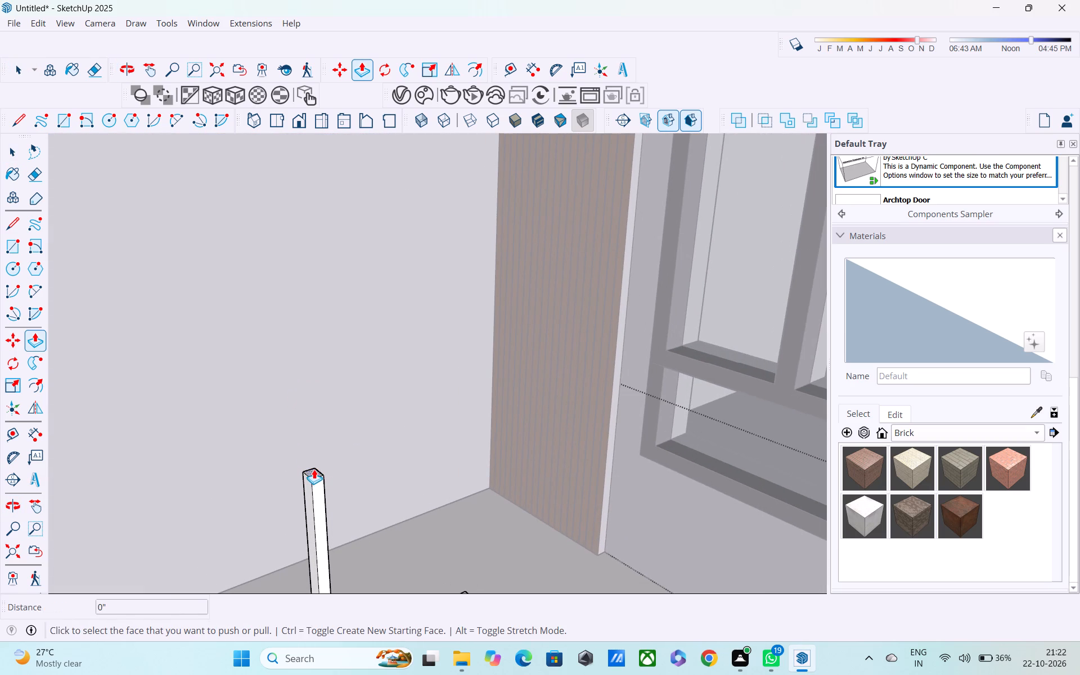
left_click(314, 469)
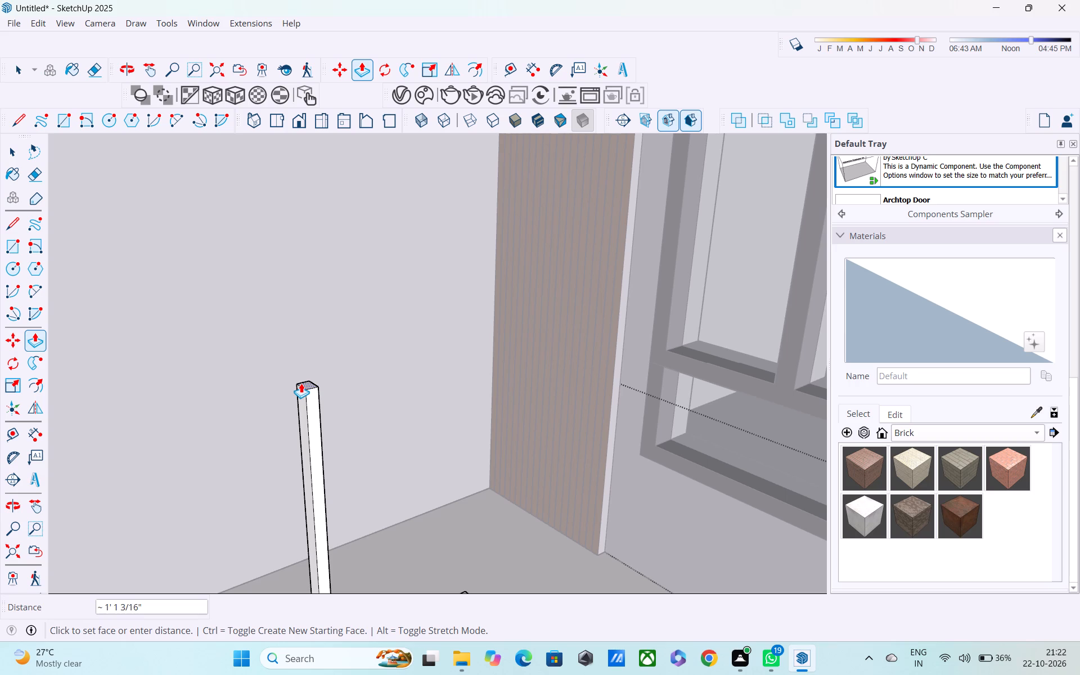
type("7'")
key("Return")
Examine the raised post against the two short posts, the side wall and the projecting first-floor slab.
scroll(297, 360, "down", 2)
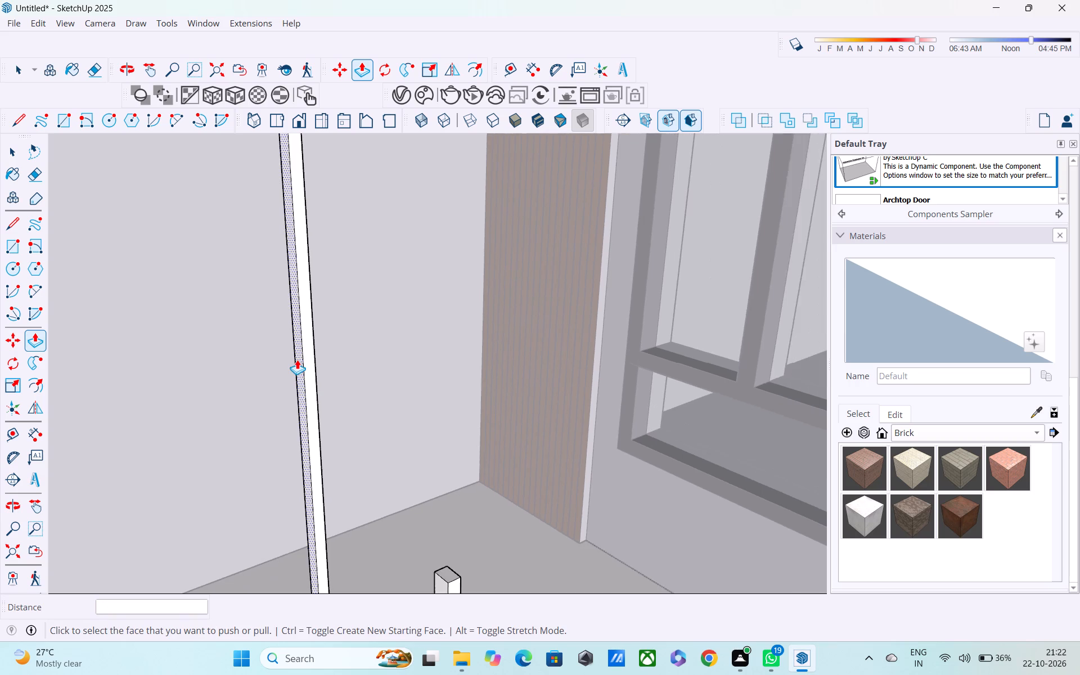
scroll(297, 358, "down", 11)
middle_click_drag(322, 350, 325, 389)
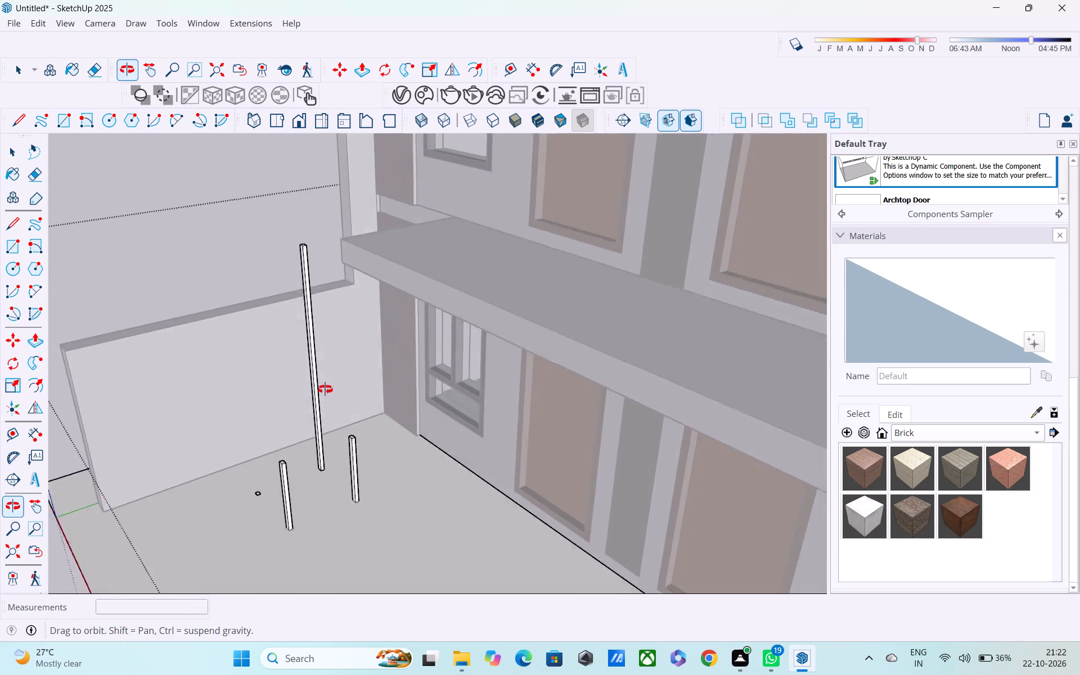
middle_click_drag(325, 389, 272, 388)
key("grave")
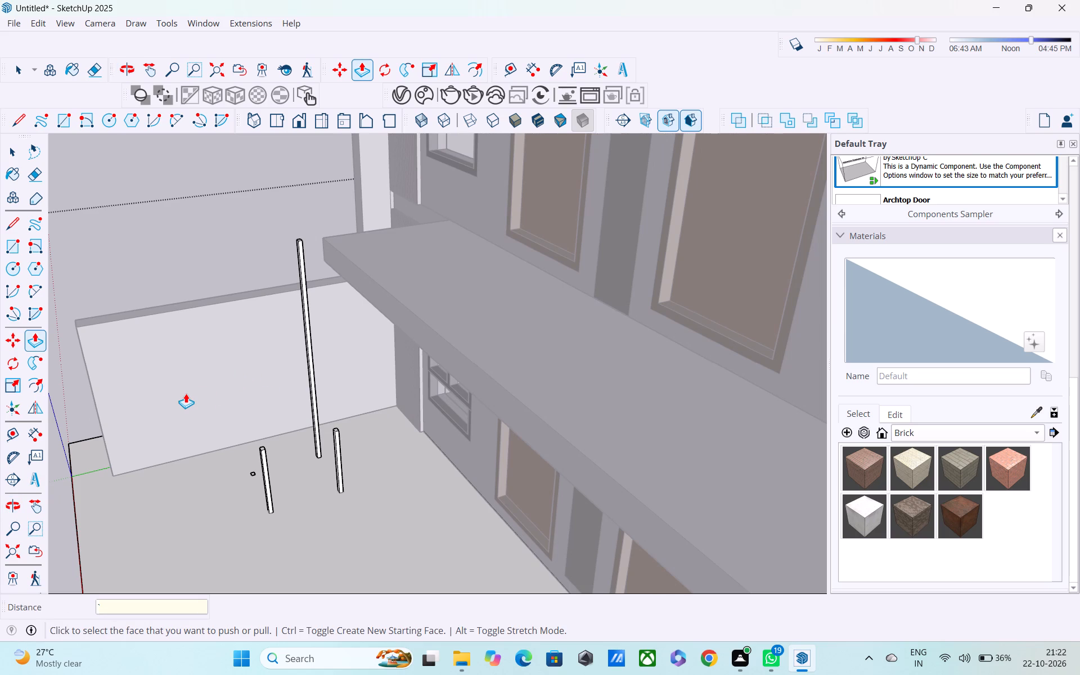
Select the whole tall post with all its connected faces and move it 1' across the floor, away from the house facade.
key("space")
scroll(318, 370, "up", 2)
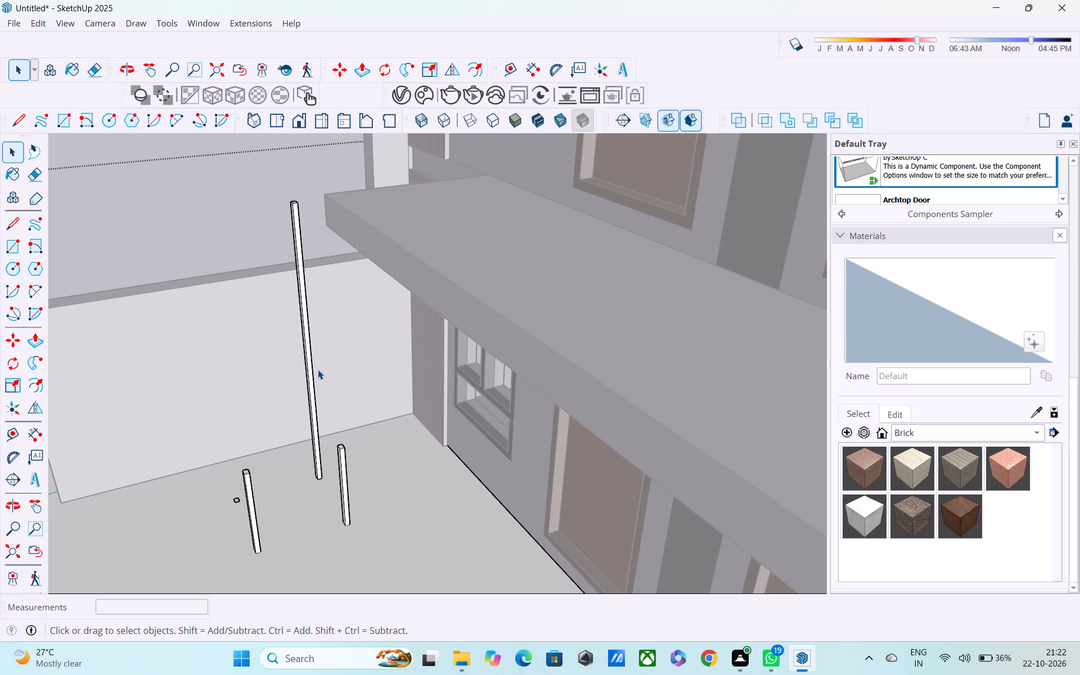
scroll(318, 370, "up", 12)
scroll(316, 345, "down", 5)
middle_click_drag(310, 350, 221, 359)
scroll(240, 339, "up", 4)
middle_click_drag(271, 313, 283, 298)
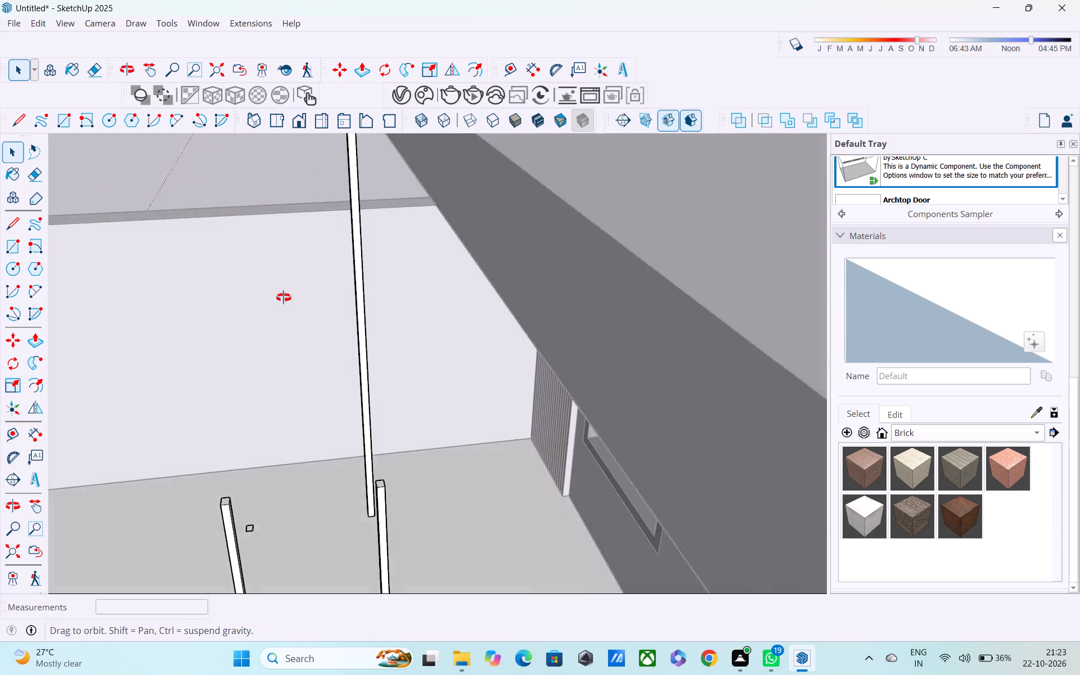
middle_click_drag(283, 298, 301, 250)
scroll(373, 286, "up", 4)
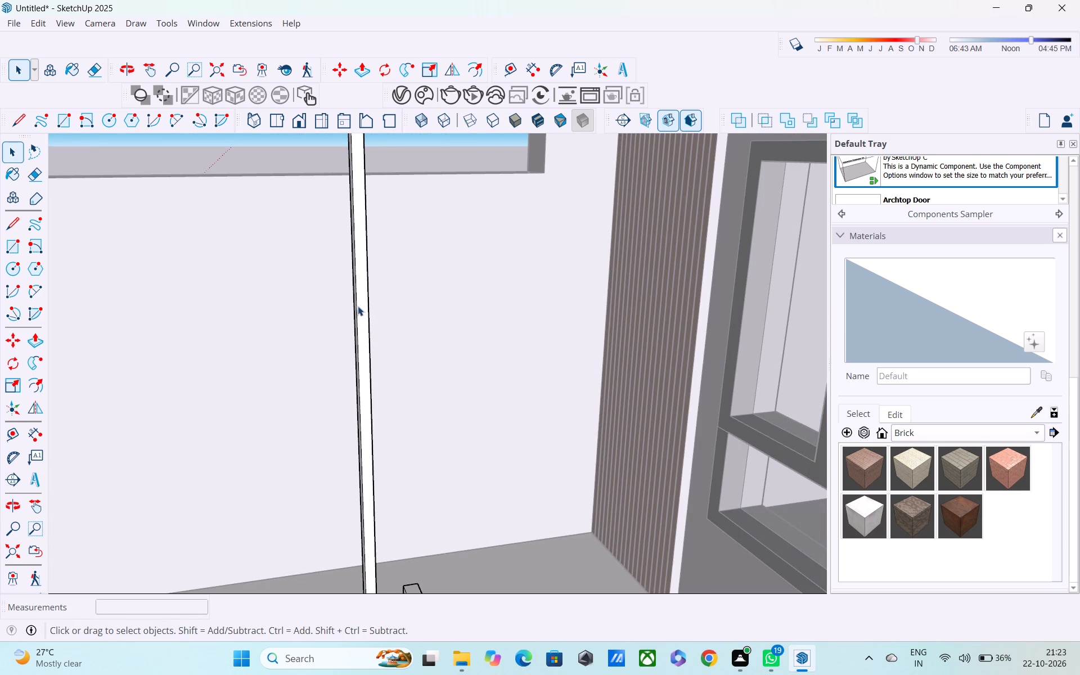
triple_click(361, 316, "shift")
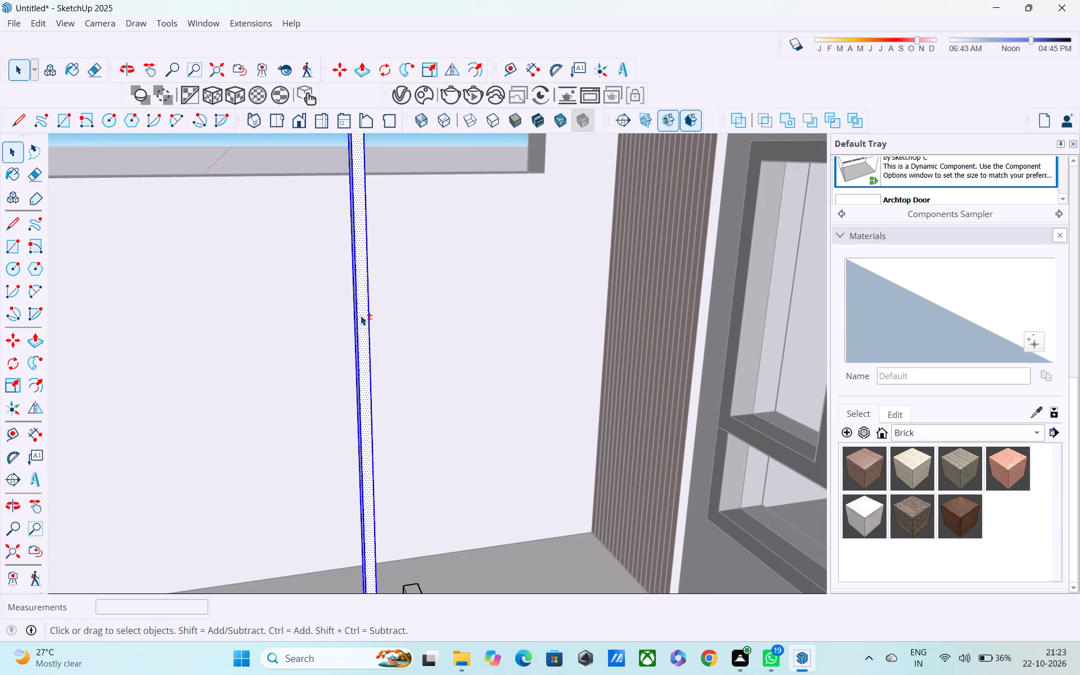
middle_click_drag(361, 317, 568, 352)
scroll(735, 328, "up", 1)
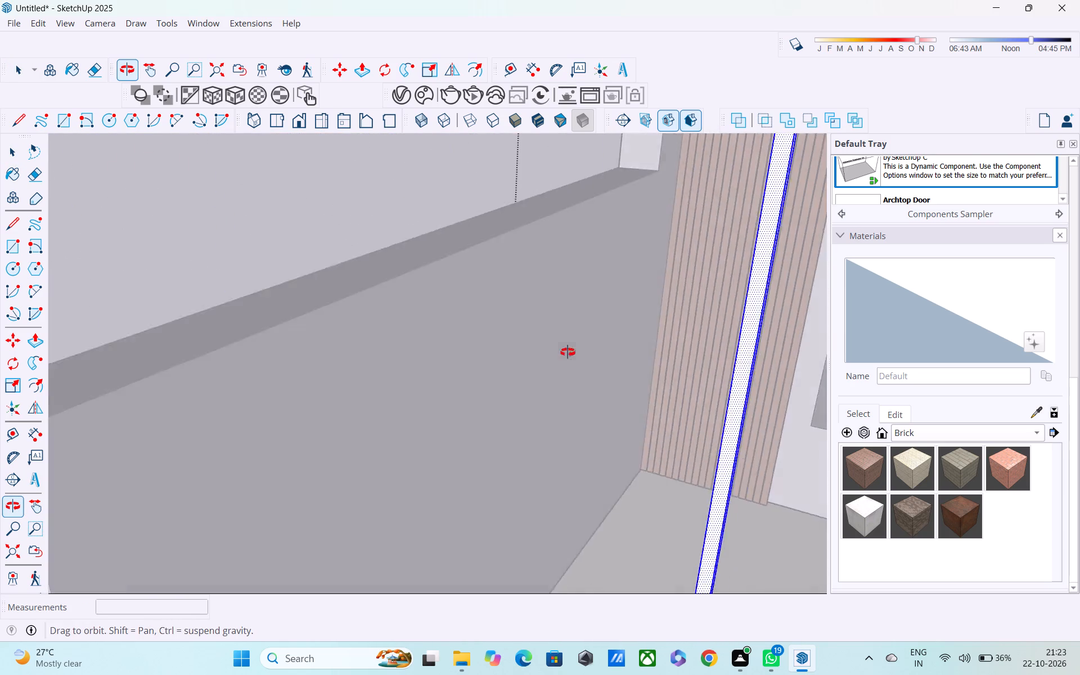
middle_click_drag(568, 352, 298, 352)
scroll(222, 355, "up", 8)
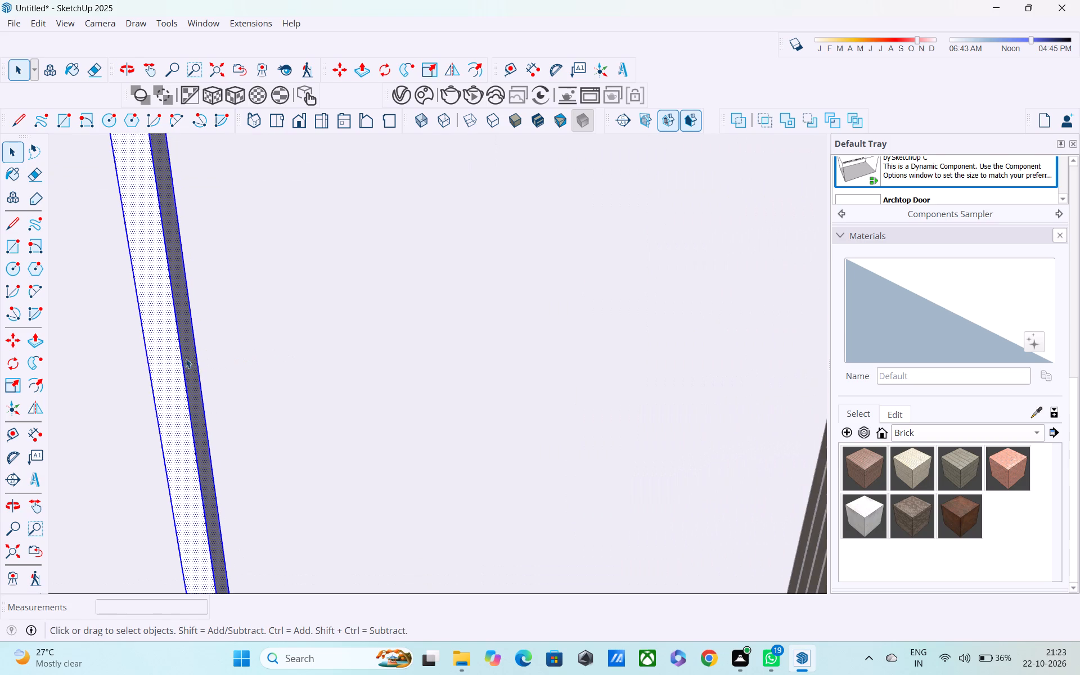
middle_click_drag(175, 357, 93, 363)
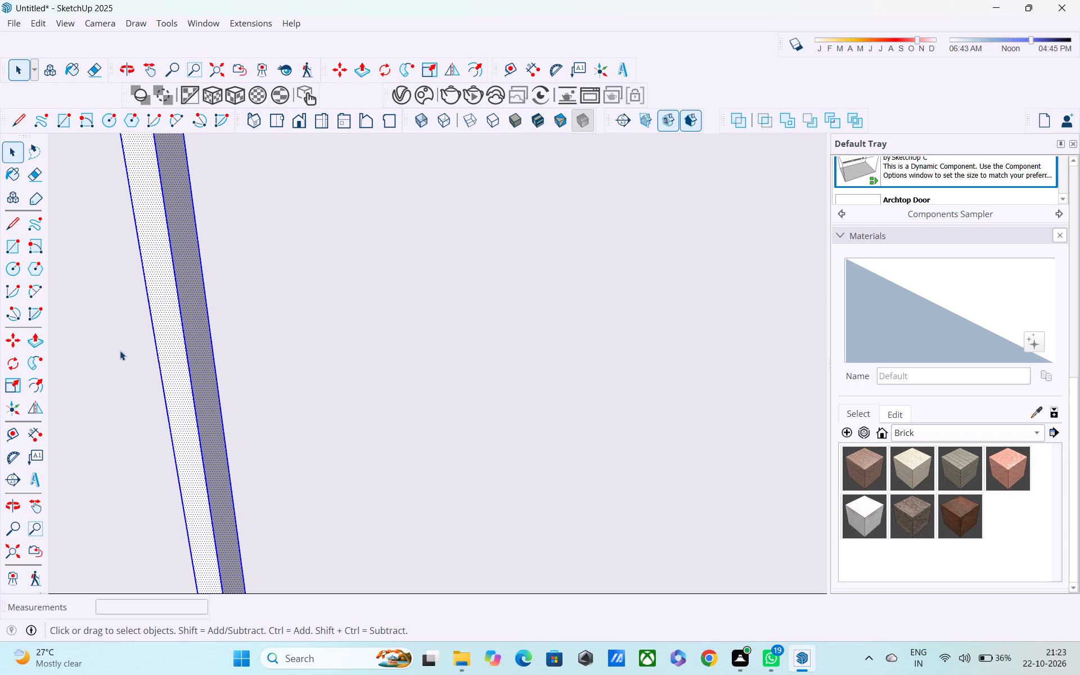
scroll(165, 319, "down", 3)
scroll(218, 344, "down", 7)
scroll(205, 380, "up", 1)
middle_click_drag(236, 357, 269, 350)
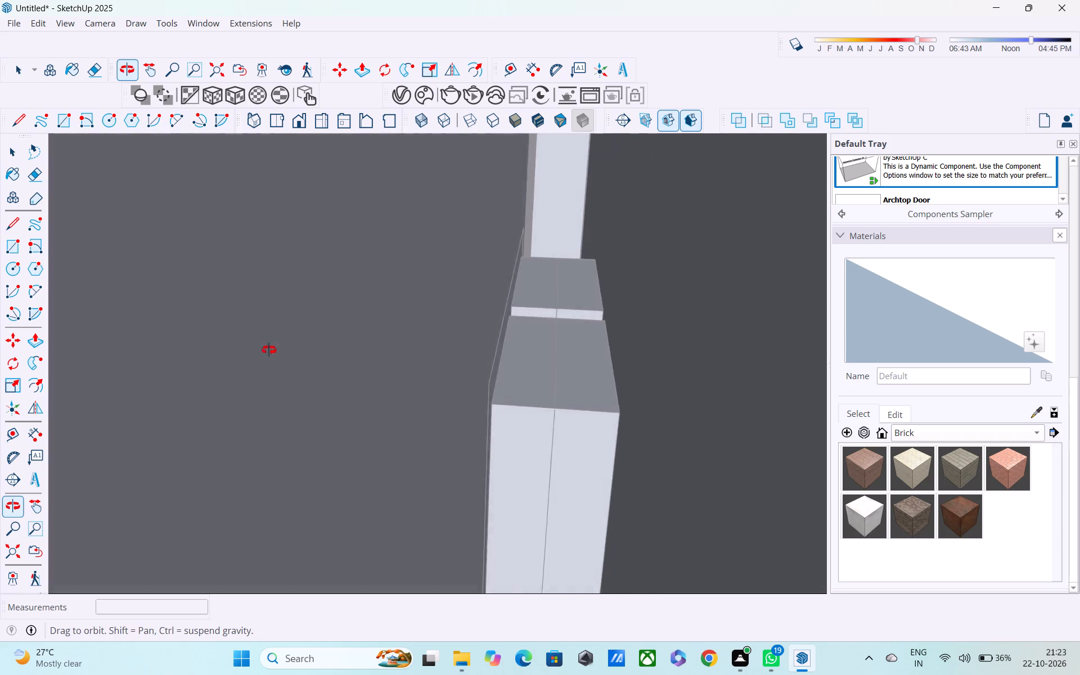
middle_click_drag(269, 350, 358, 324)
scroll(353, 325, "down", 3)
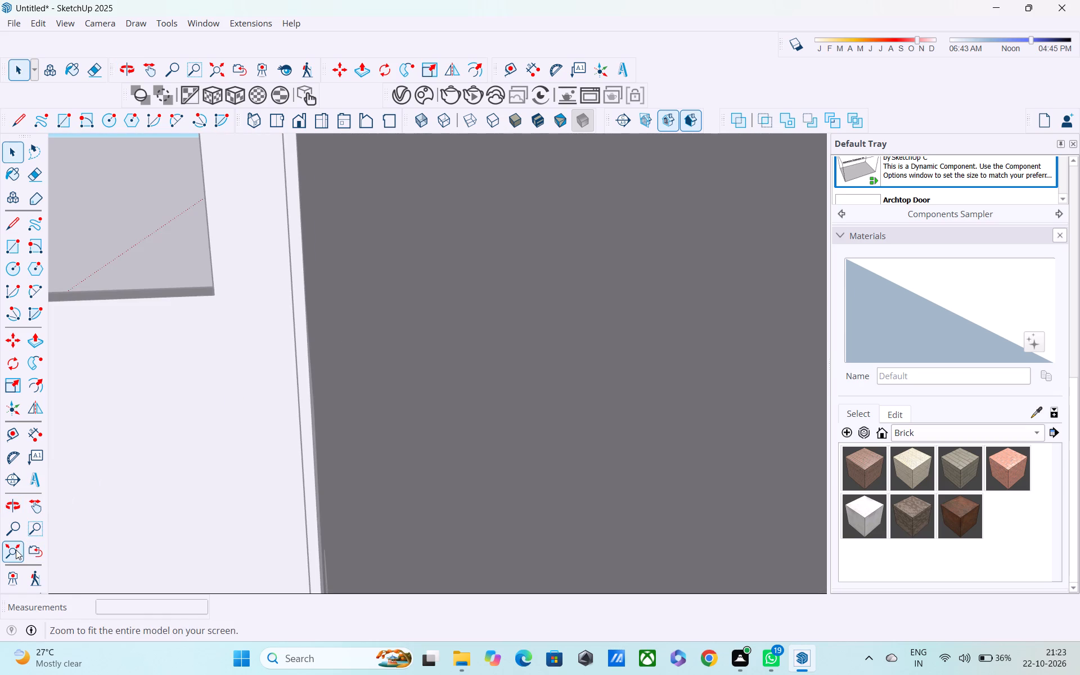
left_click(19, 546)
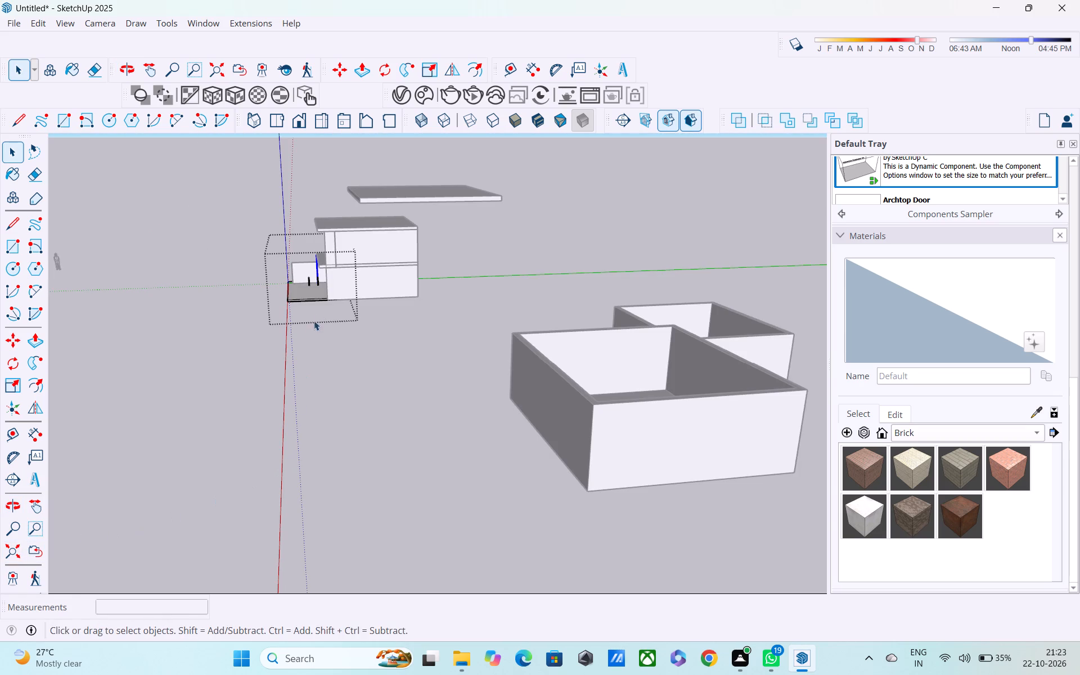
scroll(319, 307, "up", 1)
middle_click_drag(317, 295, 901, 280)
scroll(467, 293, "up", 1)
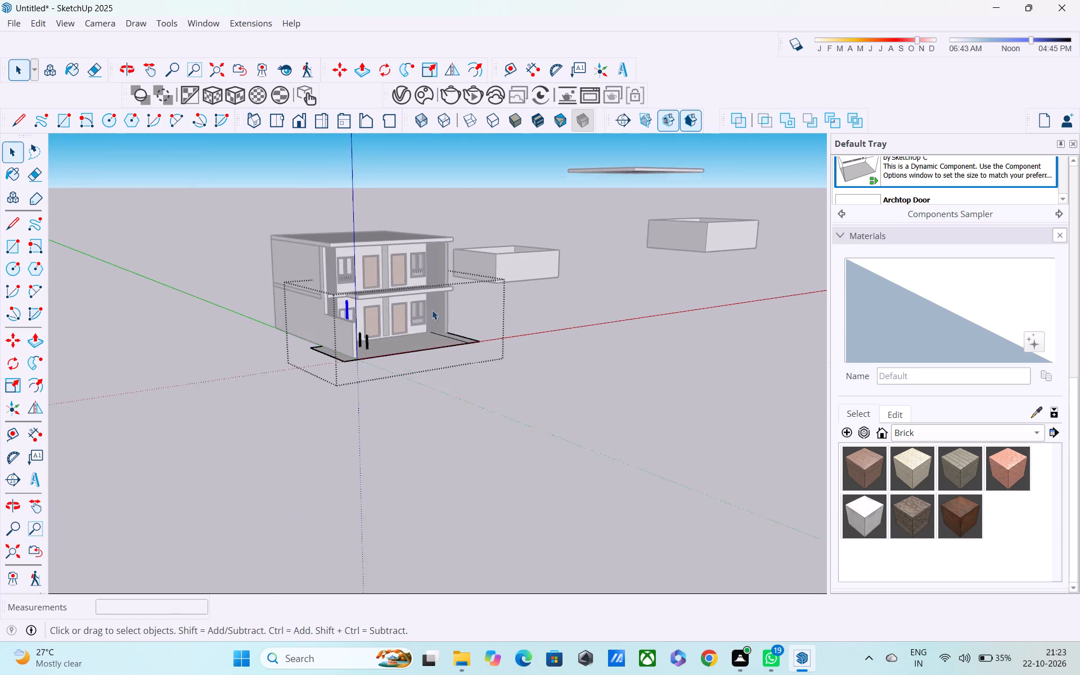
scroll(432, 310, "up", 2)
scroll(244, 306, "up", 4)
scroll(385, 295, "up", 4)
middle_click_drag(333, 300, 385, 310)
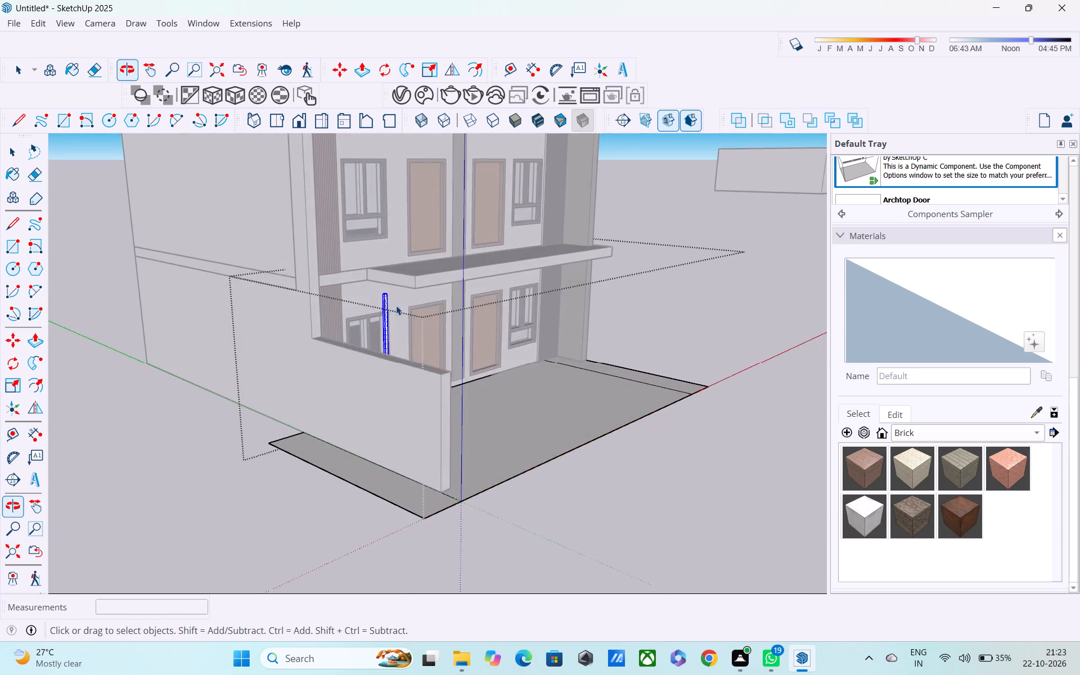
scroll(396, 305, "up", 9)
middle_click_drag(369, 289, 776, 286)
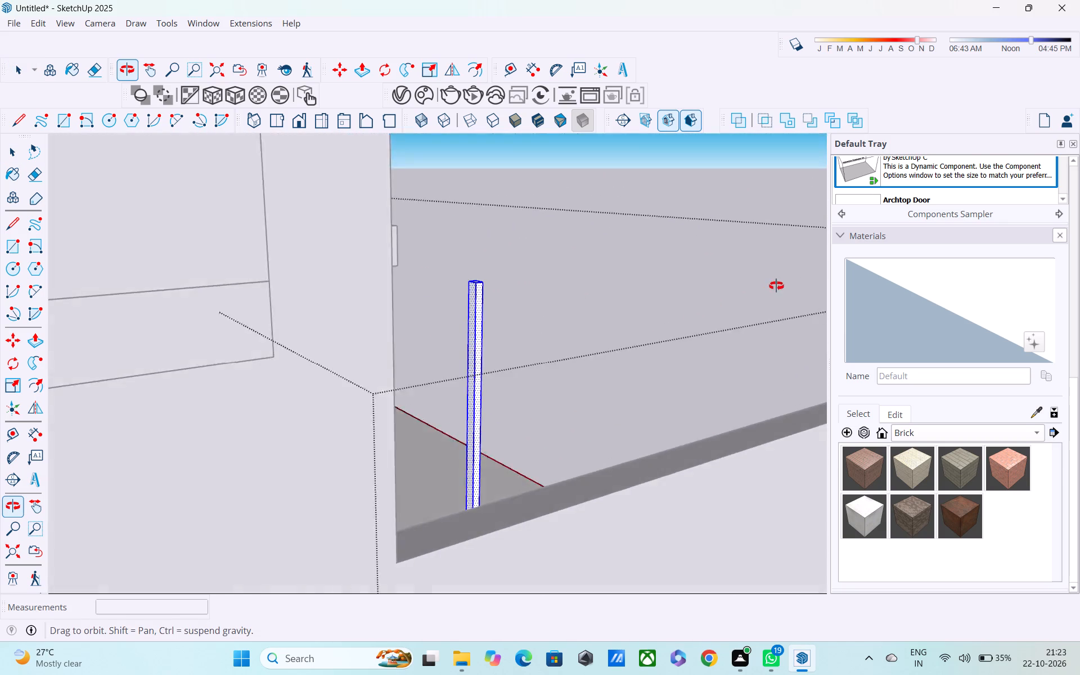
middle_click_drag(776, 286, 0, 401)
scroll(149, 399, "down", 6)
scroll(226, 422, "down", 2)
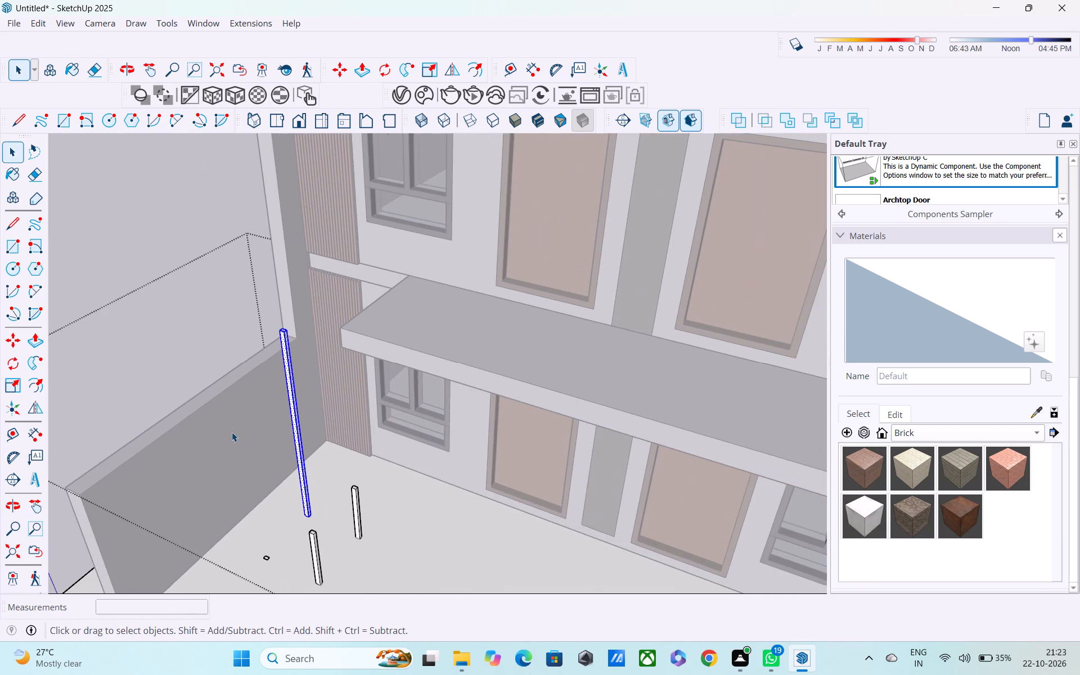
middle_click_drag(260, 447, 236, 439)
middle_click_drag(263, 448, 204, 441, "shift")
scroll(225, 469, "up", 1)
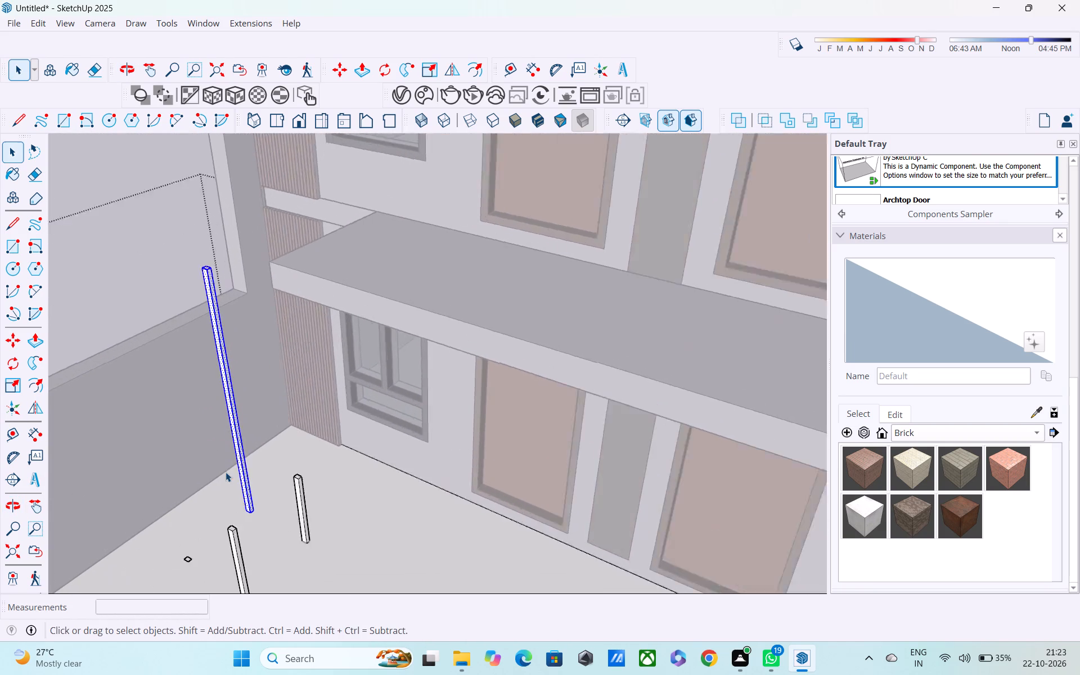
scroll(226, 472, "up", 5)
key("m")
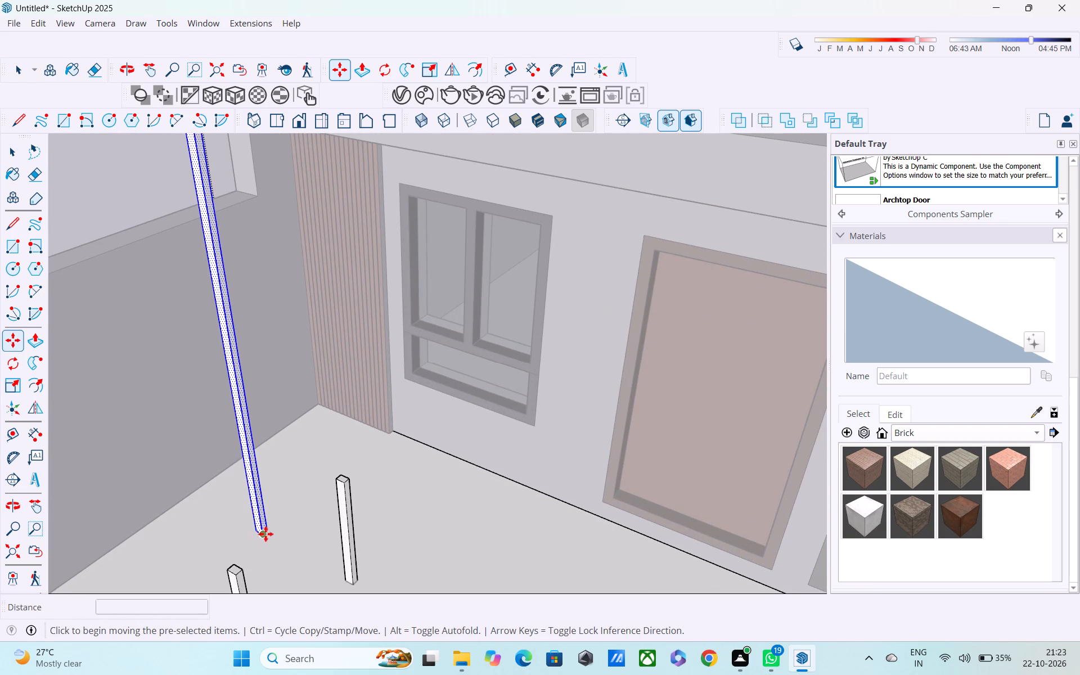
left_click(260, 535)
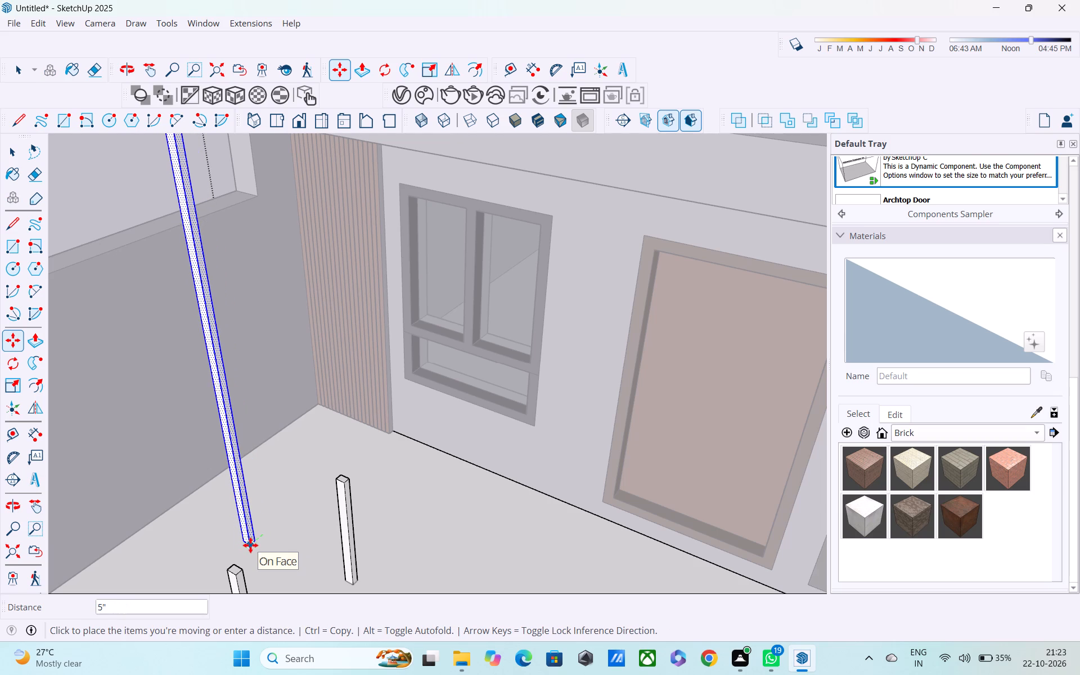
type("1'")
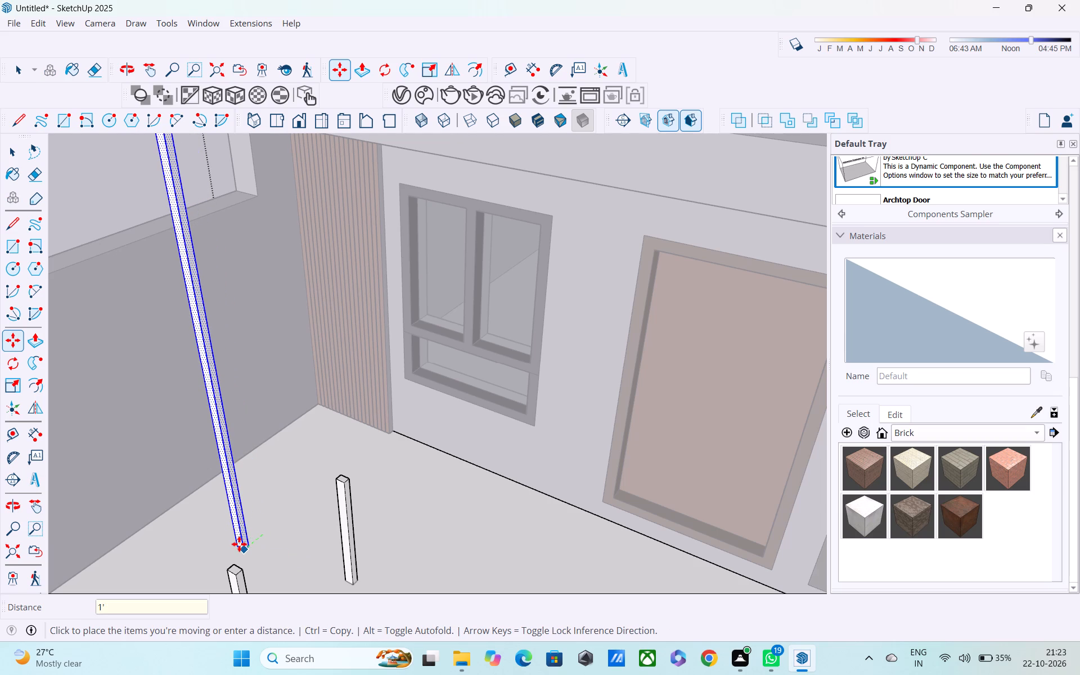
key("Return")
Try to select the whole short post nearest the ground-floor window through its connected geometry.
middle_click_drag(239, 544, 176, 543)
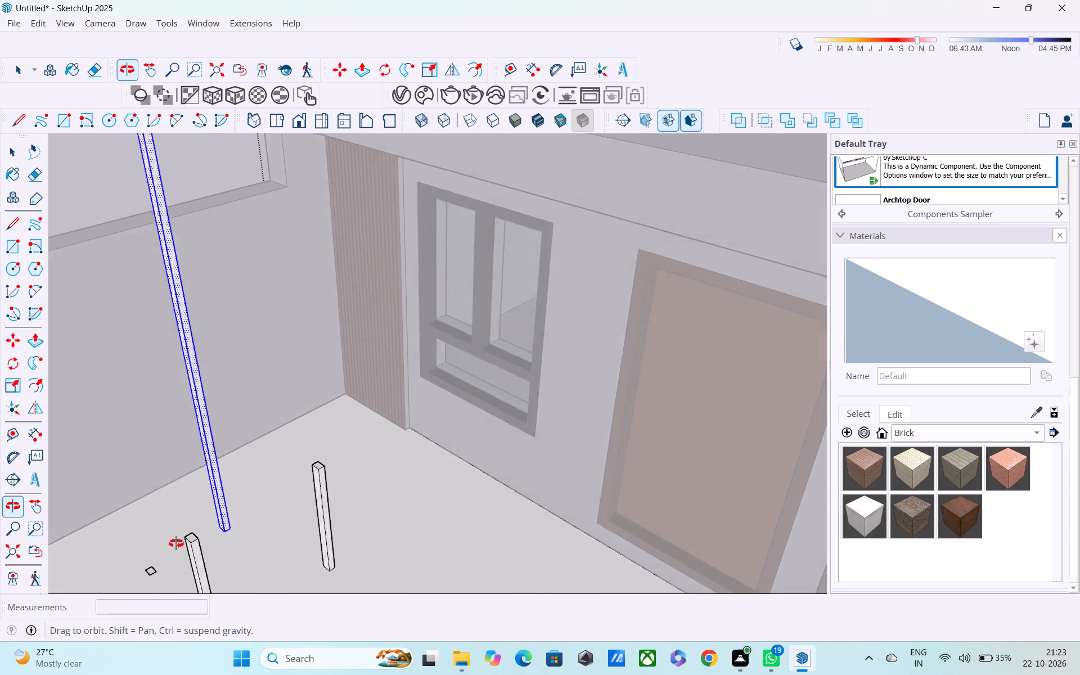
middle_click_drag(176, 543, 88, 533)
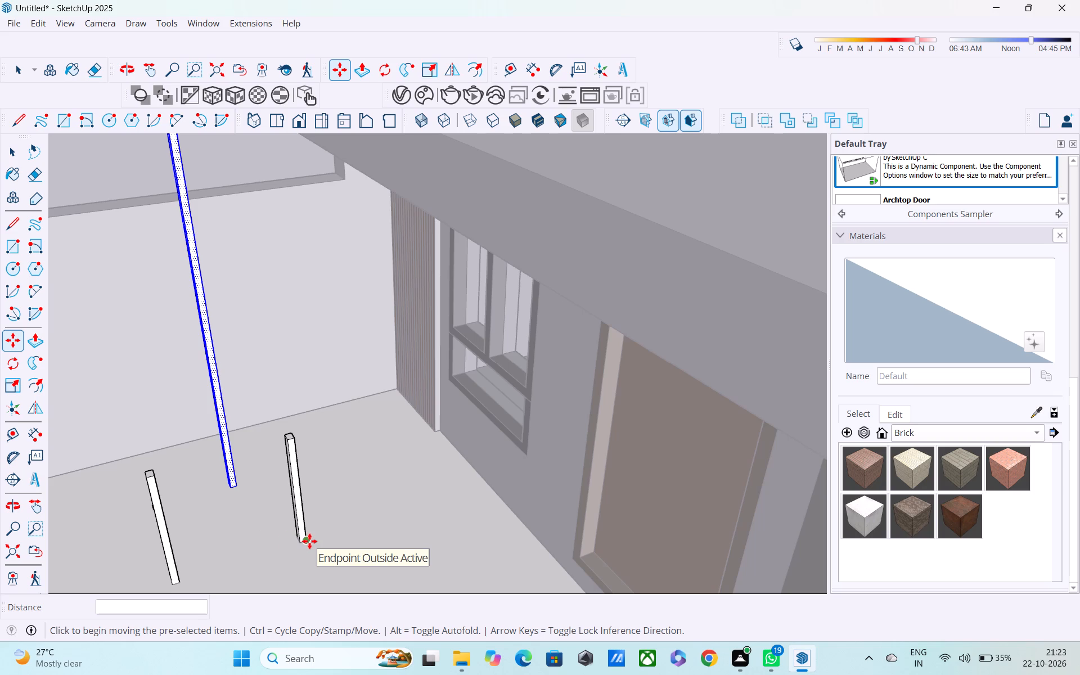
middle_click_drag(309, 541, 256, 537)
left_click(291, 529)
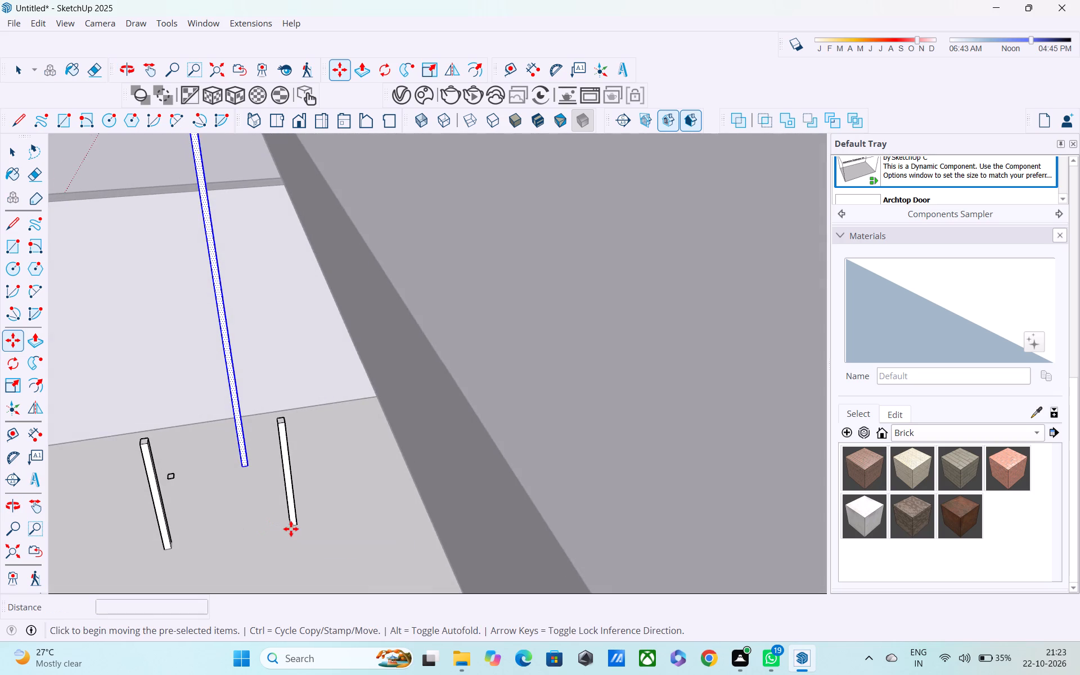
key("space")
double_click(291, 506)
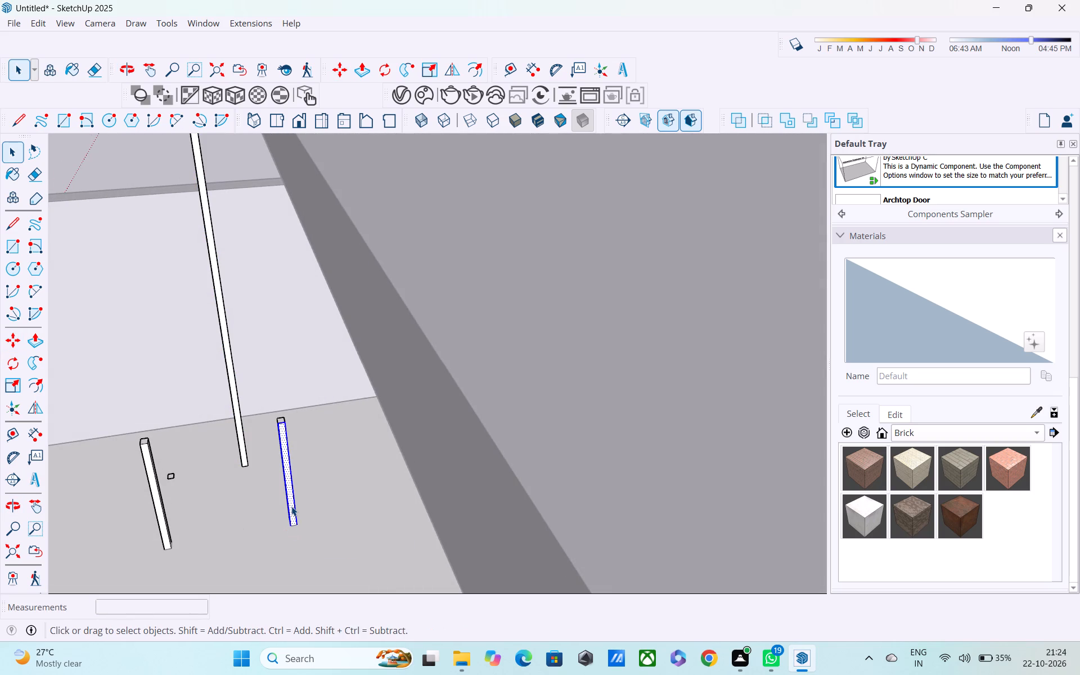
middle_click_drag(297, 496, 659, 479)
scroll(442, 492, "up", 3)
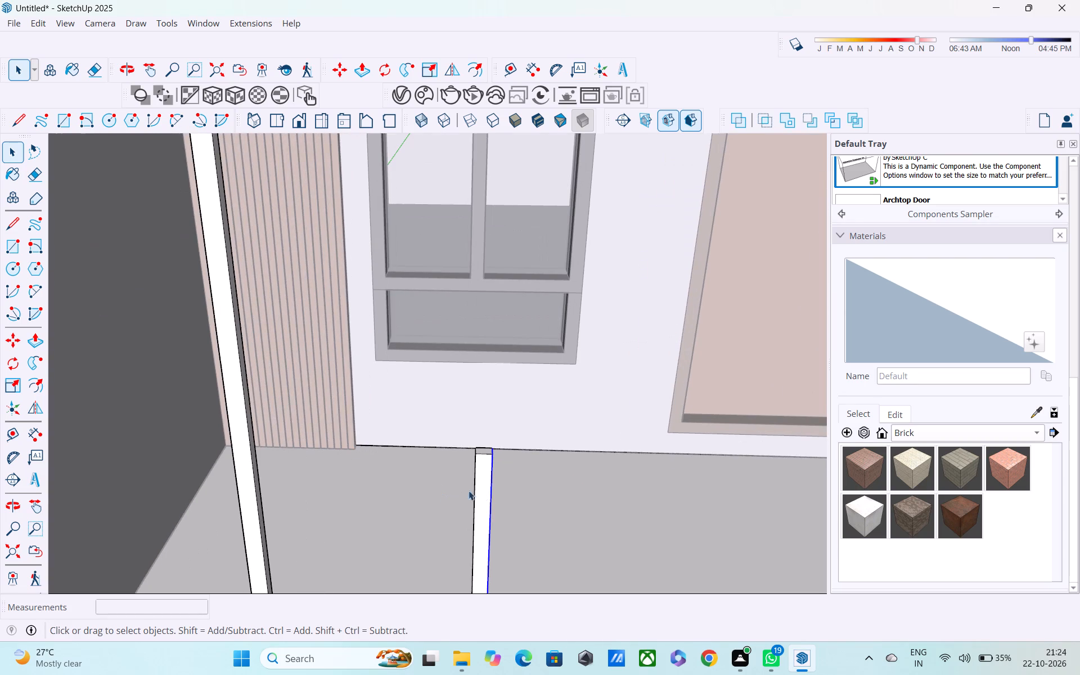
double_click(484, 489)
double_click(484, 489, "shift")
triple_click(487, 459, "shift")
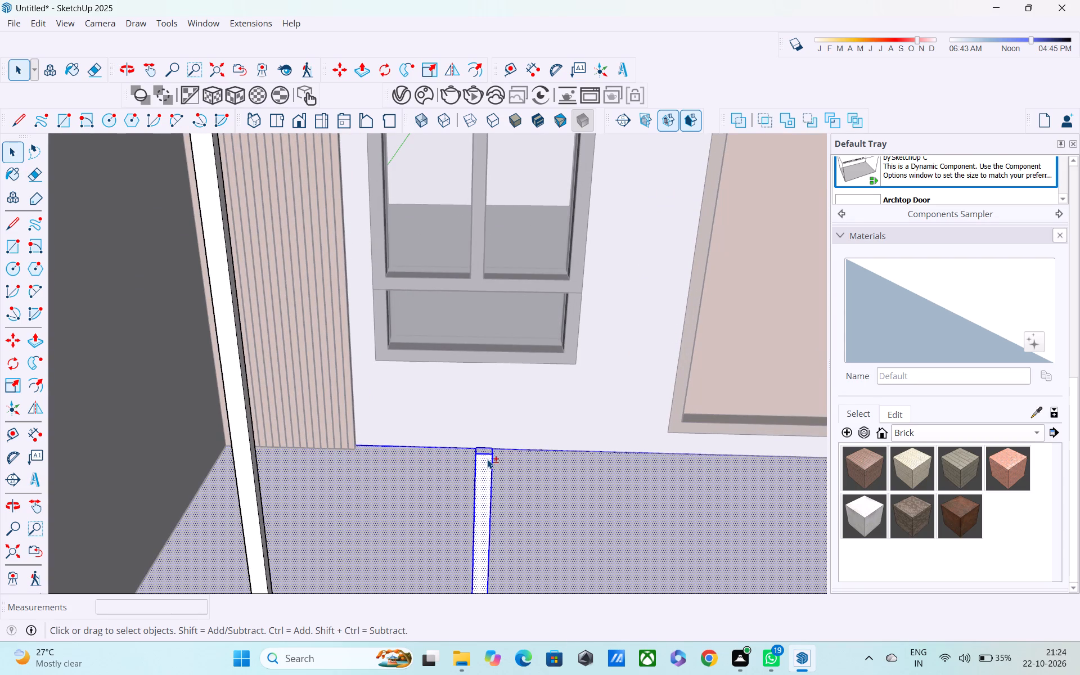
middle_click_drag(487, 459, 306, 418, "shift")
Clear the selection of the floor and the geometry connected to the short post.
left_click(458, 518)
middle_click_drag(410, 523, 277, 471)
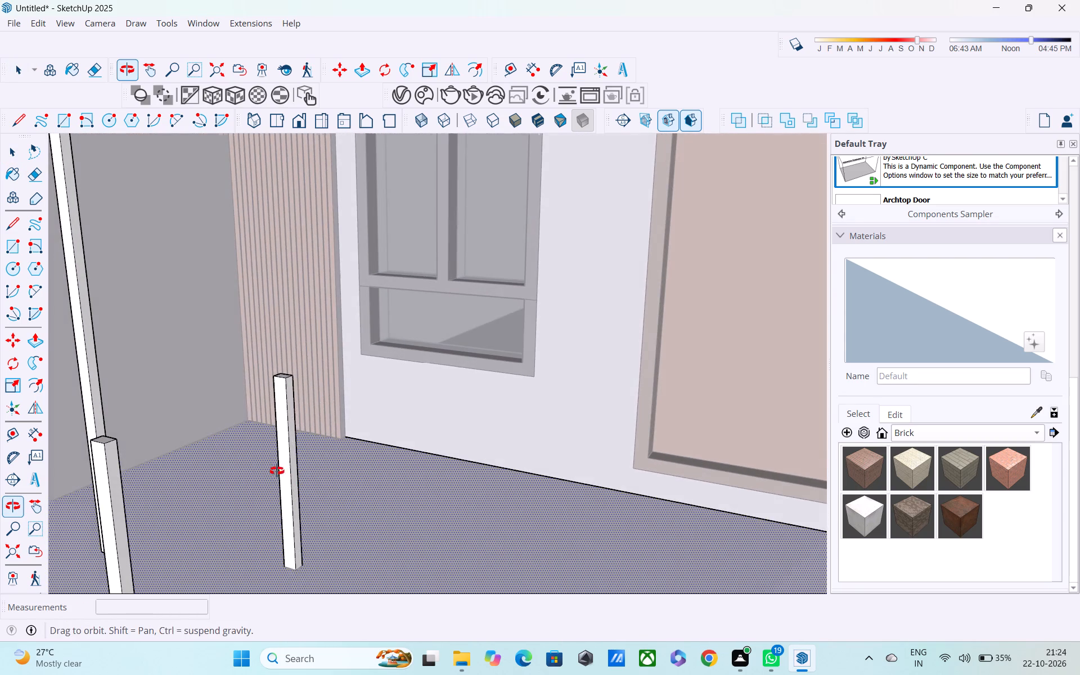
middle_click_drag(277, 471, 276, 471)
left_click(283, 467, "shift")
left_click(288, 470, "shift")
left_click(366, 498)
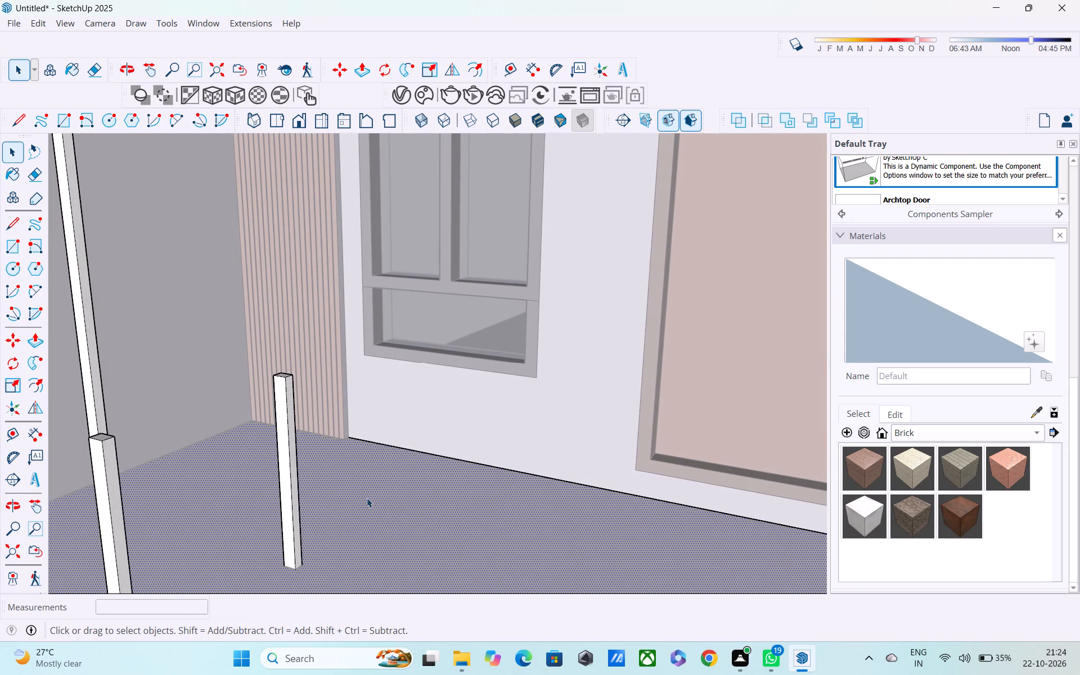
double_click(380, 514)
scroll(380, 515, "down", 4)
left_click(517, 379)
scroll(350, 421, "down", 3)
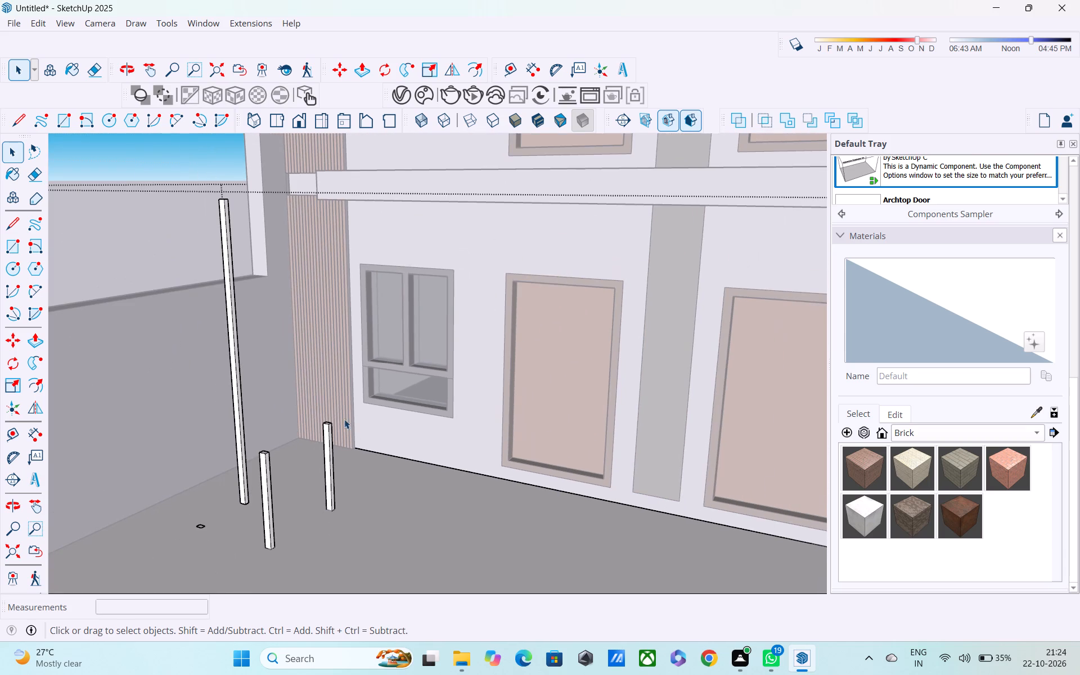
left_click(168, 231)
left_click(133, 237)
Select side faces and vertical edges of the short post nearest the ground-floor window, adding each to the selection.
double_click(330, 475, "shift")
scroll(330, 475, "up", 1)
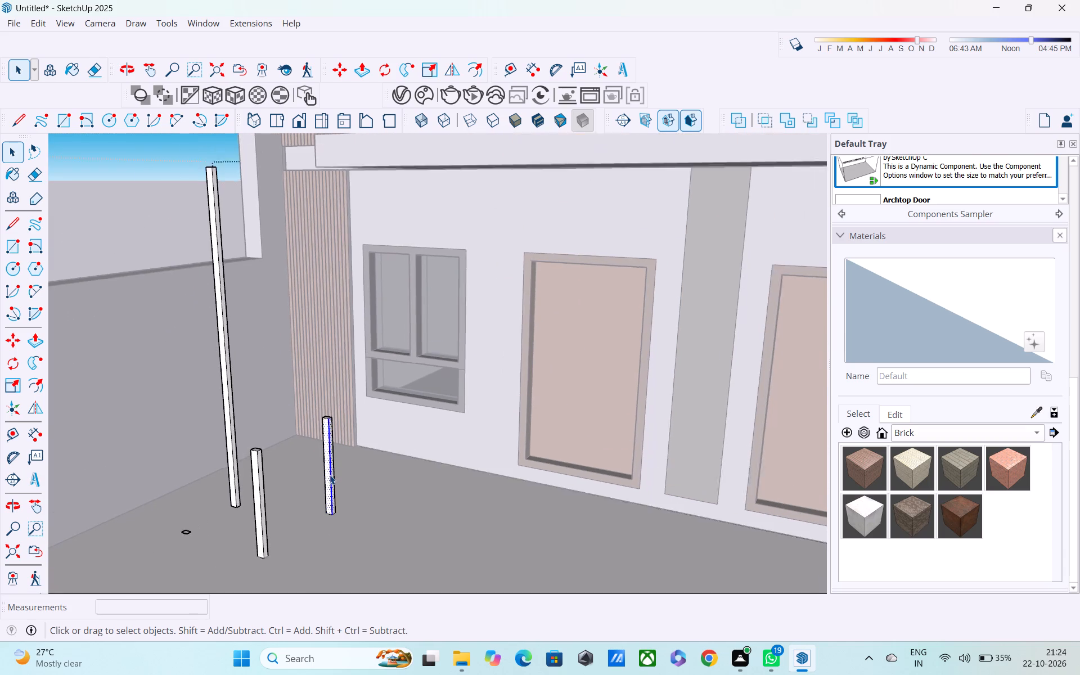
scroll(330, 475, "up", 1)
middle_click_drag(330, 471, 112, 496)
scroll(307, 461, "up", 4)
scroll(370, 418, "up", 3, "shift")
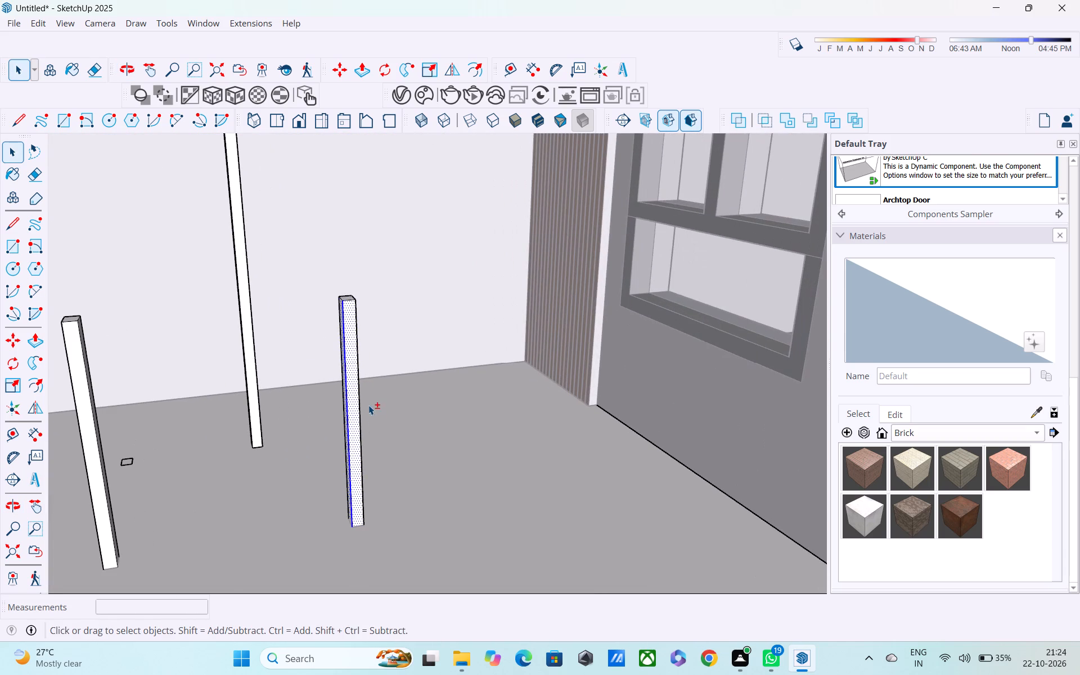
left_click(355, 370, "shift")
left_click(355, 369, "shift")
scroll(355, 369, "up", 2, "shift")
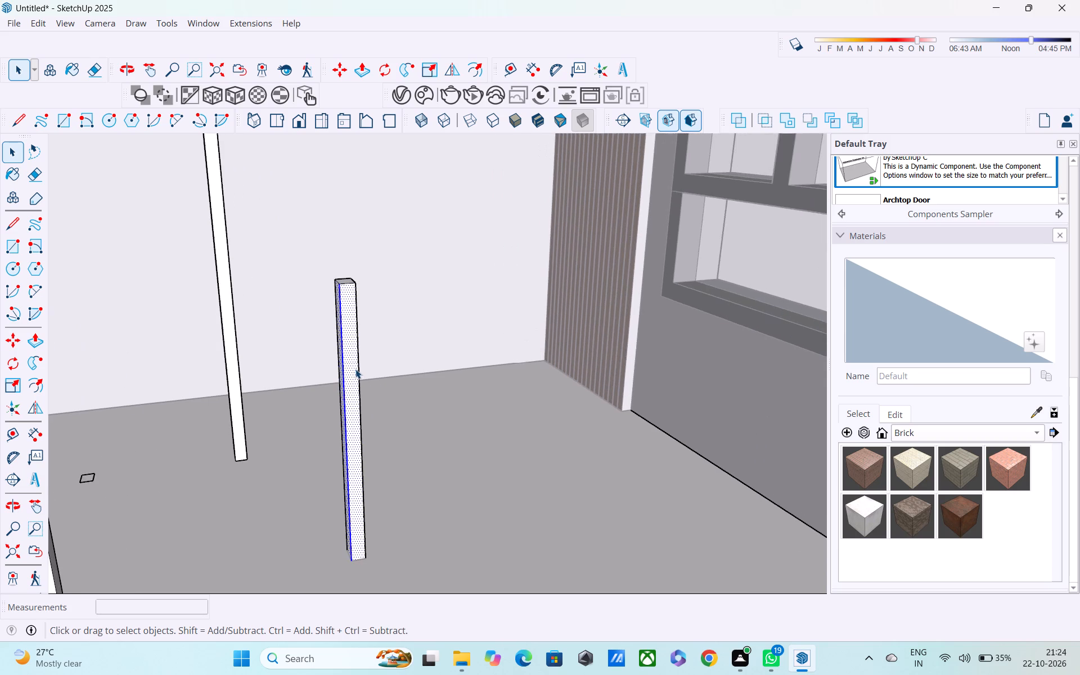
middle_click_drag(355, 369, 161, 390)
scroll(278, 383, "up", 2, "shift")
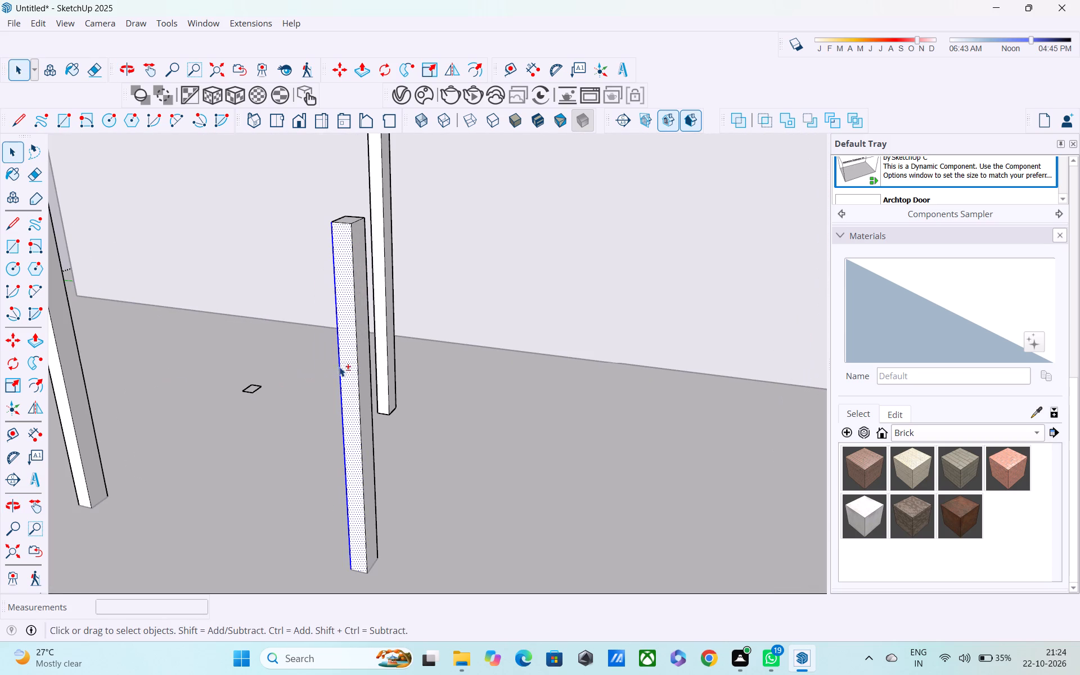
left_click(359, 403, "shift")
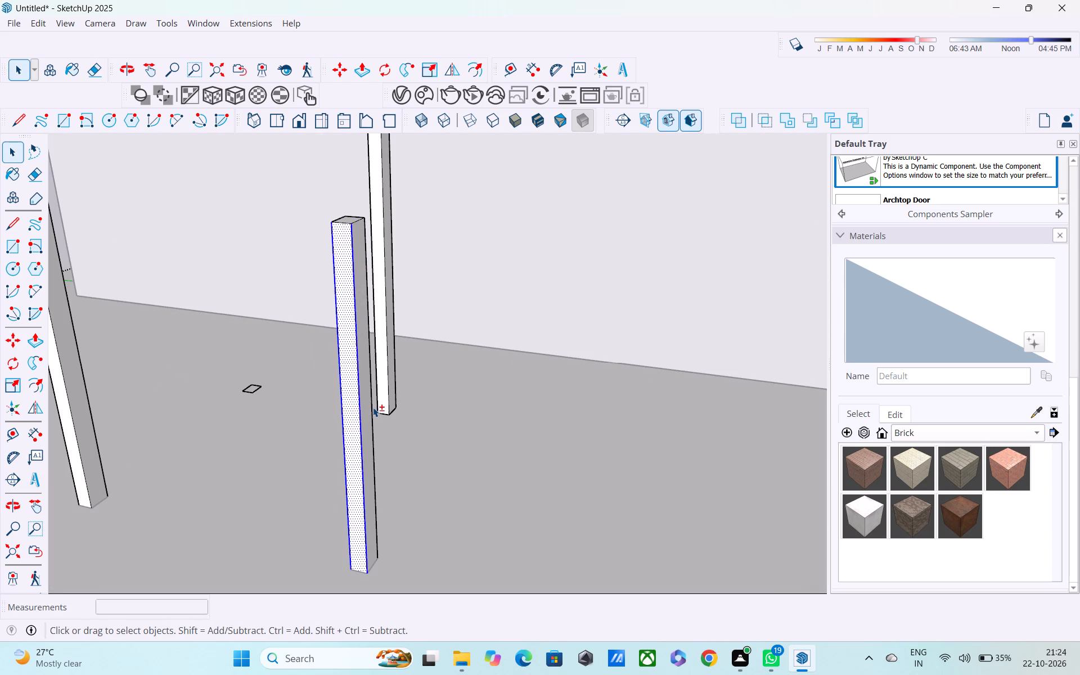
left_click(373, 407, "shift")
left_click(366, 408, "shift")
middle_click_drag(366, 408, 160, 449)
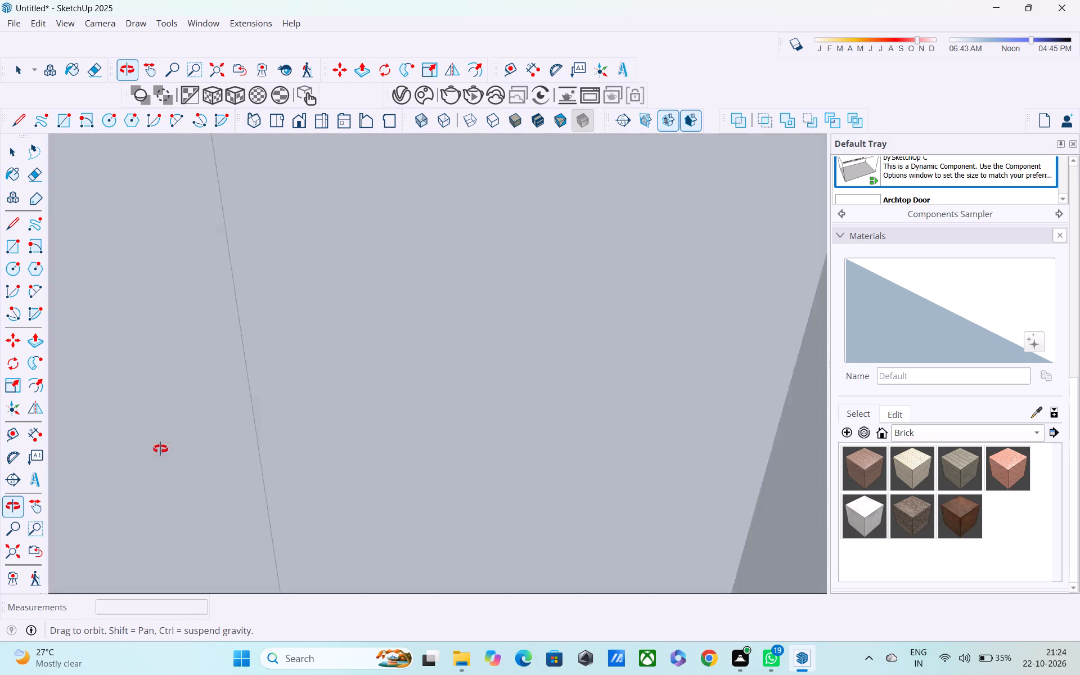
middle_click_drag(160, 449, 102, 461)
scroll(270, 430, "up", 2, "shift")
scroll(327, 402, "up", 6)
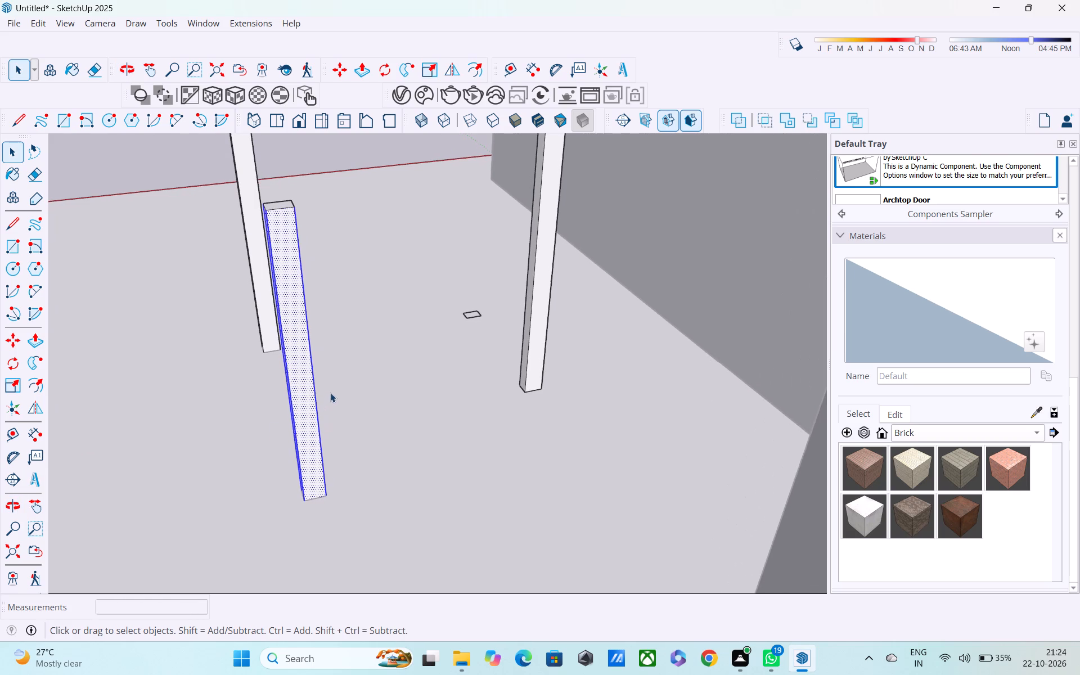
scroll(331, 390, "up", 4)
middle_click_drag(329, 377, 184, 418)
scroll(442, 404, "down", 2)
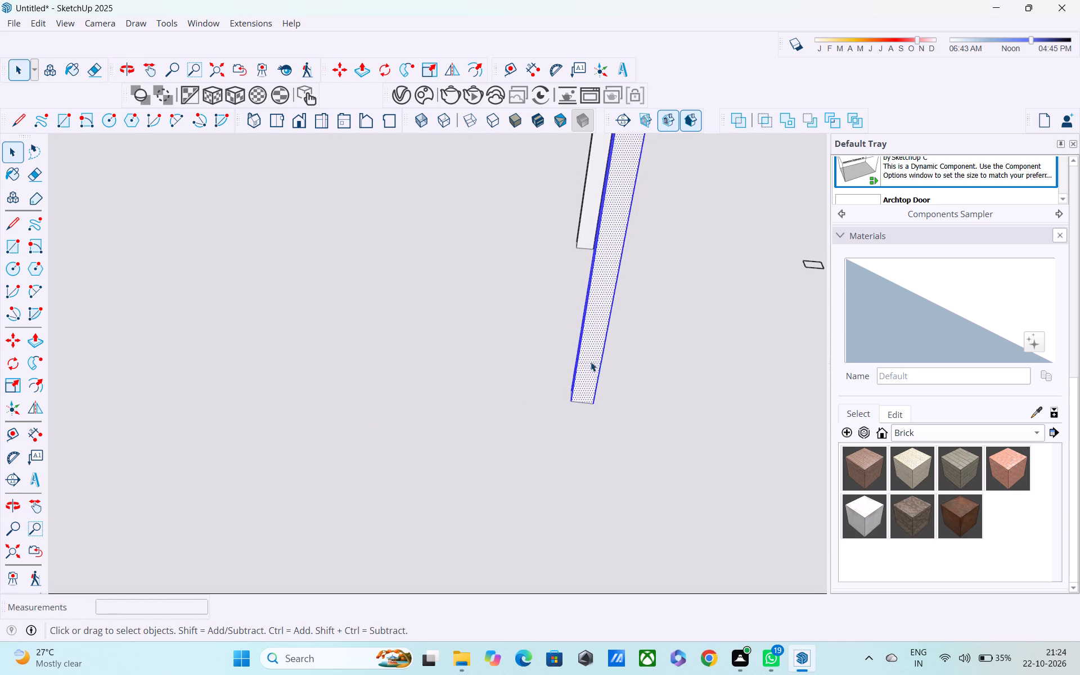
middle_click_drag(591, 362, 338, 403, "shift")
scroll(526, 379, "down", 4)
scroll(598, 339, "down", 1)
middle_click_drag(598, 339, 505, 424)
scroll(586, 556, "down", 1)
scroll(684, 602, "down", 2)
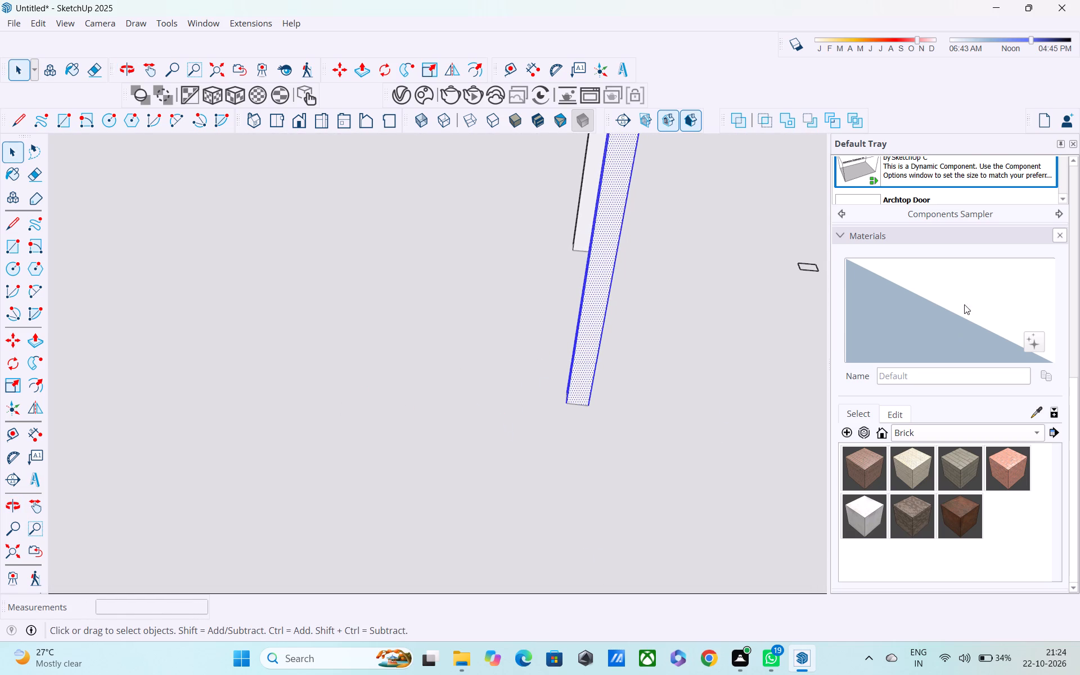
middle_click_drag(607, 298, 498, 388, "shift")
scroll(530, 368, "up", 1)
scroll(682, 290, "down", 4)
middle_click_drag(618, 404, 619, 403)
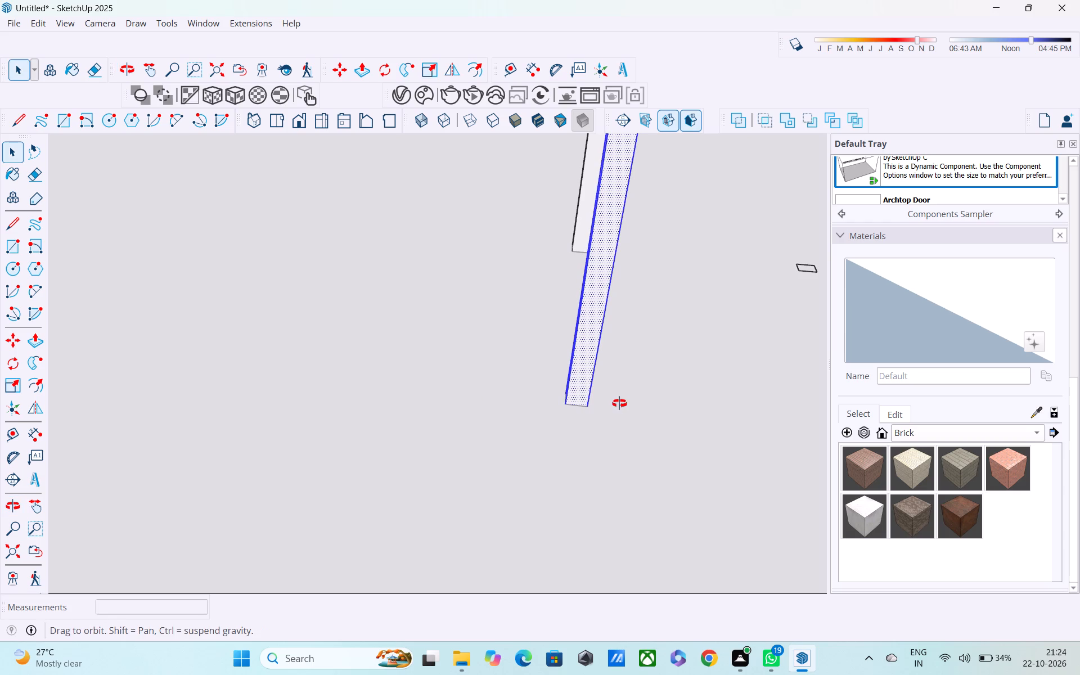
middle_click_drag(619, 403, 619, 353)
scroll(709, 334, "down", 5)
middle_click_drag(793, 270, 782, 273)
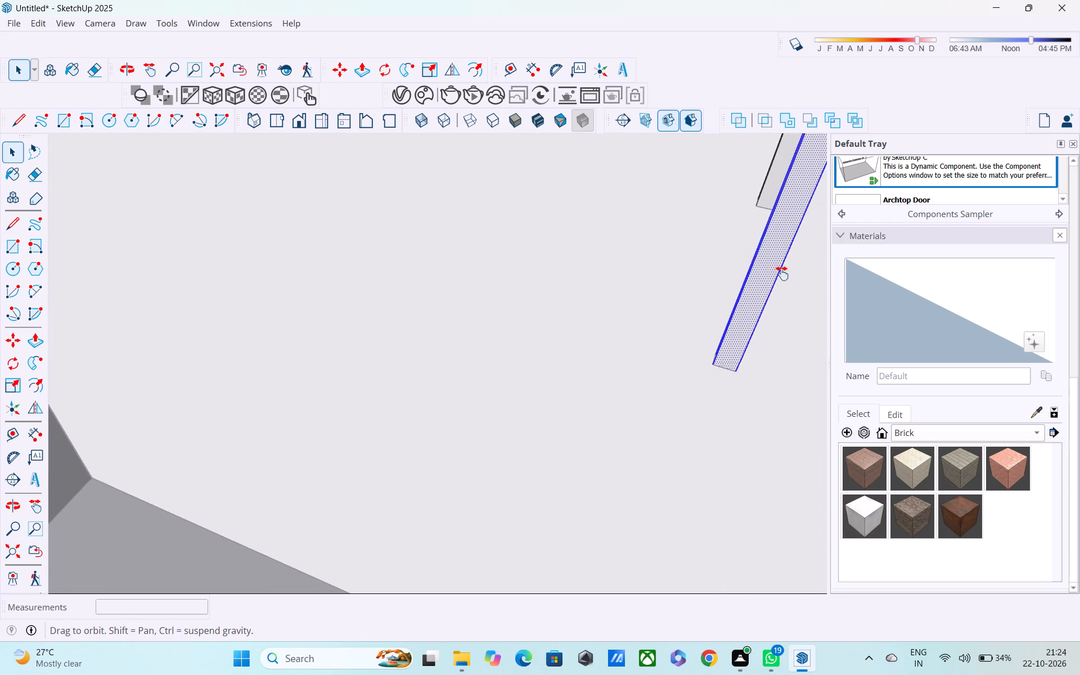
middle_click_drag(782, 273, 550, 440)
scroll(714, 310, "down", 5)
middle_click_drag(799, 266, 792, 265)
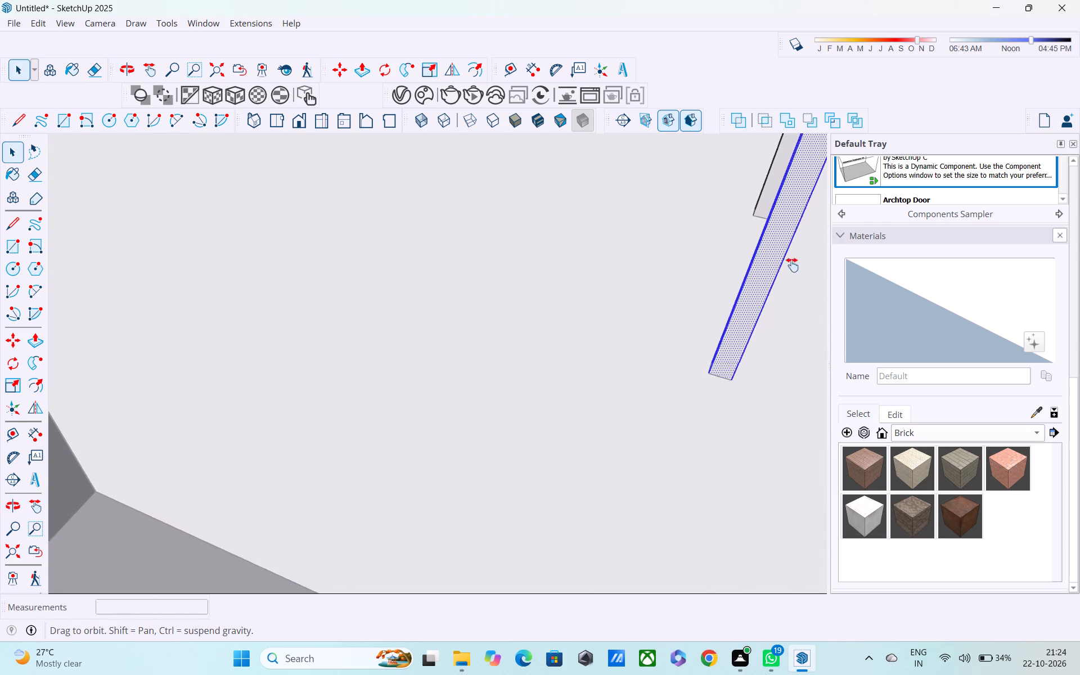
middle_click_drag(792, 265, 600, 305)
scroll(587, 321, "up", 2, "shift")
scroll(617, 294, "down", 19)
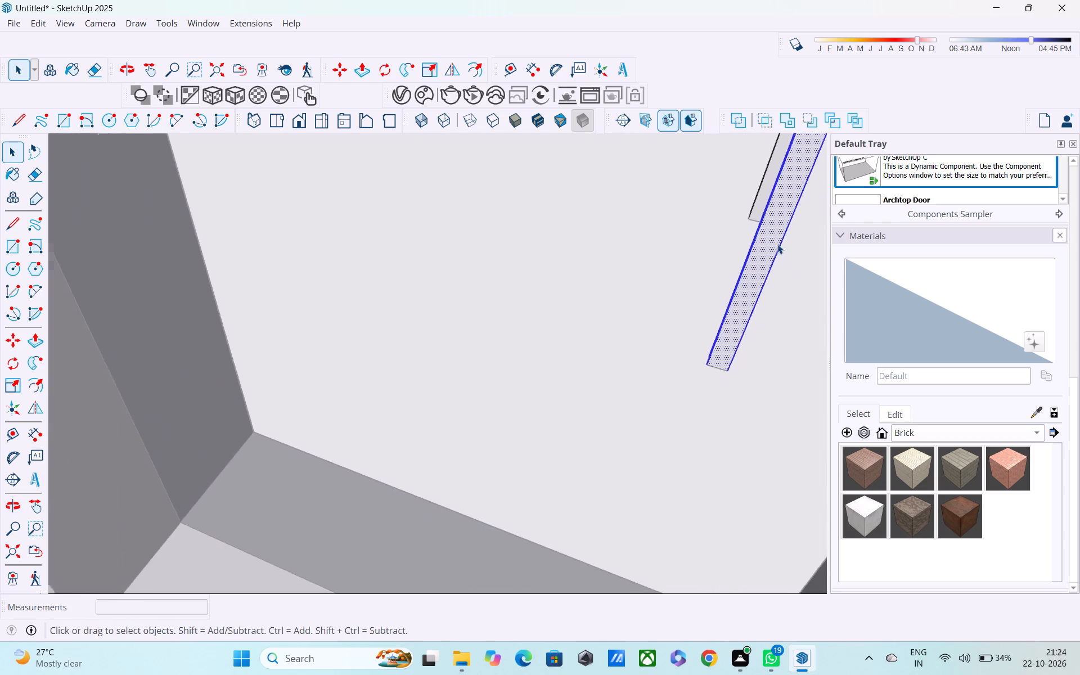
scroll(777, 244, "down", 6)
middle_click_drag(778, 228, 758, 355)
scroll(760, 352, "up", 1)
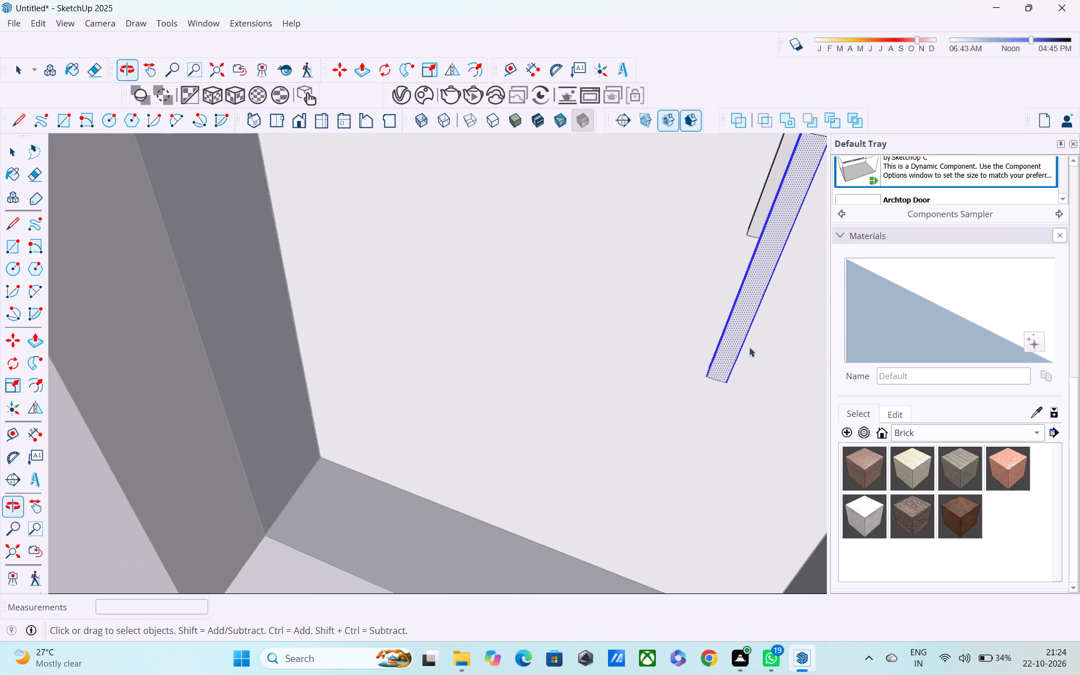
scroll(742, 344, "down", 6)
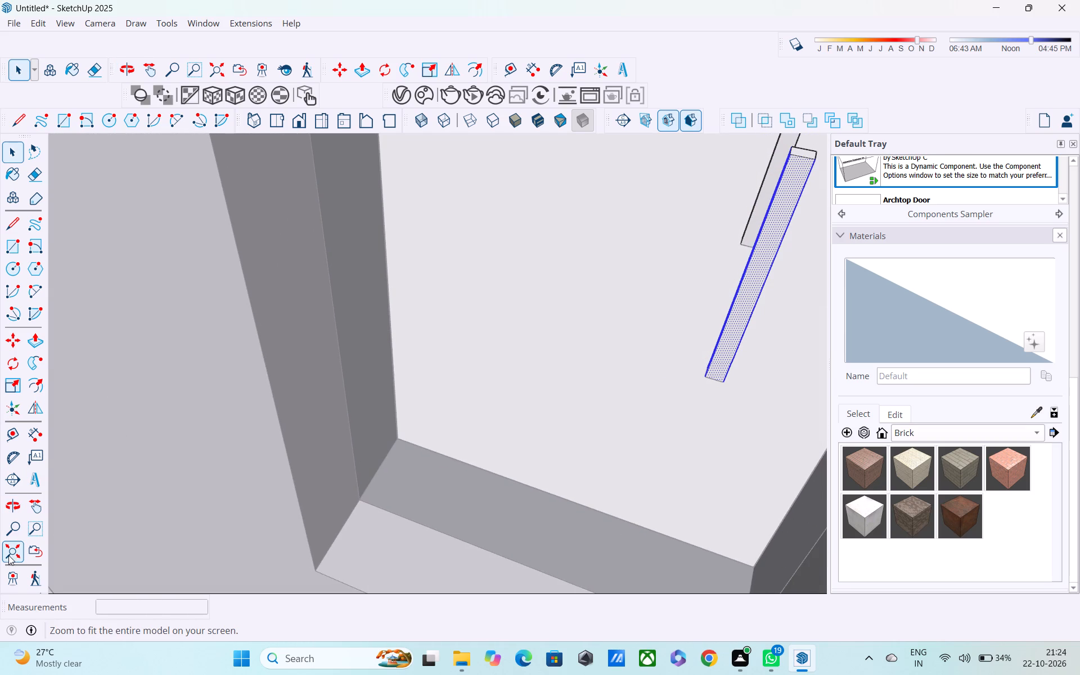
Add the short post's remaining side face and edges, its top face and all the top edges to the selection.
left_click(8, 555)
middle_click_drag(619, 446, 125, 251)
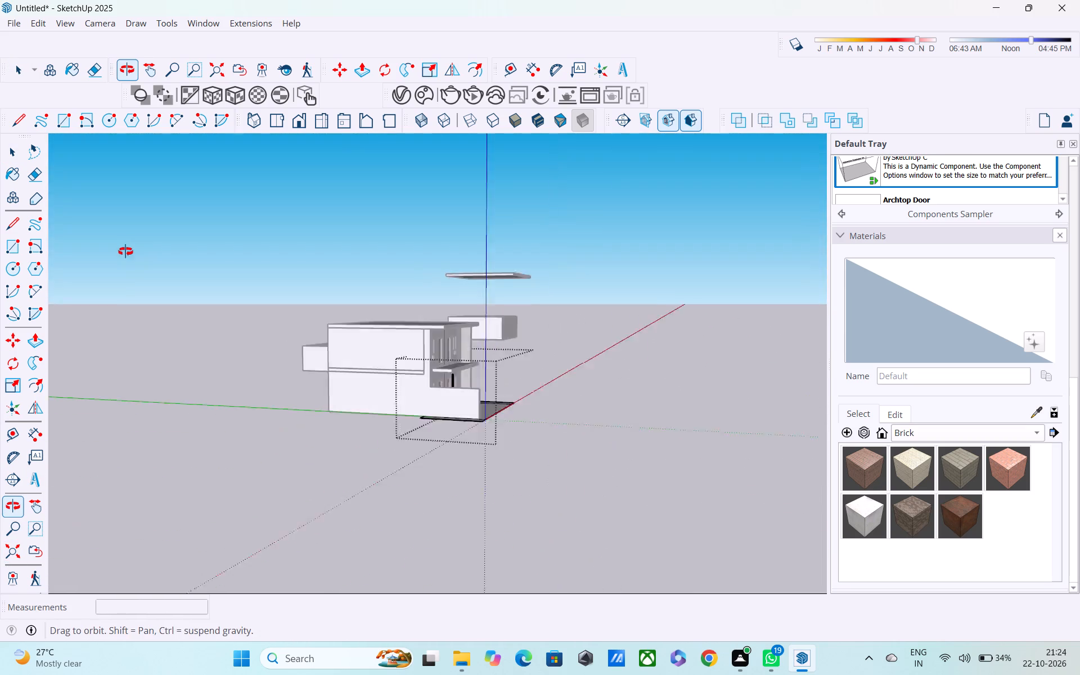
middle_click_drag(125, 251, 125, 260)
scroll(400, 393, "up", 8)
middle_click_drag(430, 398, 130, 445)
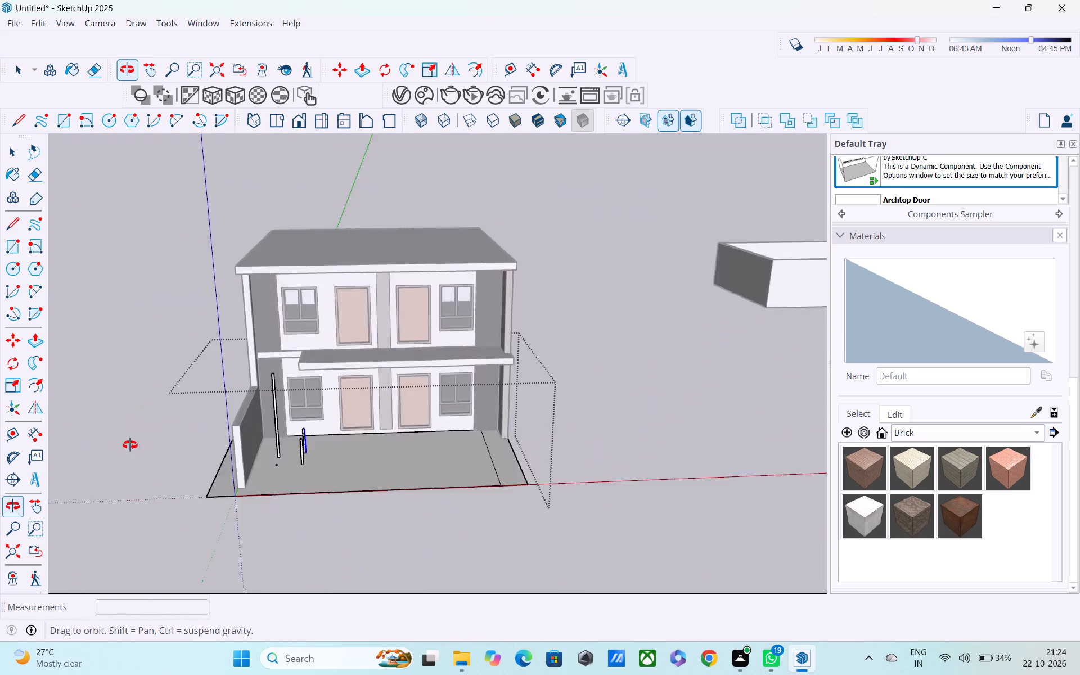
middle_click_drag(130, 445, 129, 442)
scroll(300, 421, "up", 15)
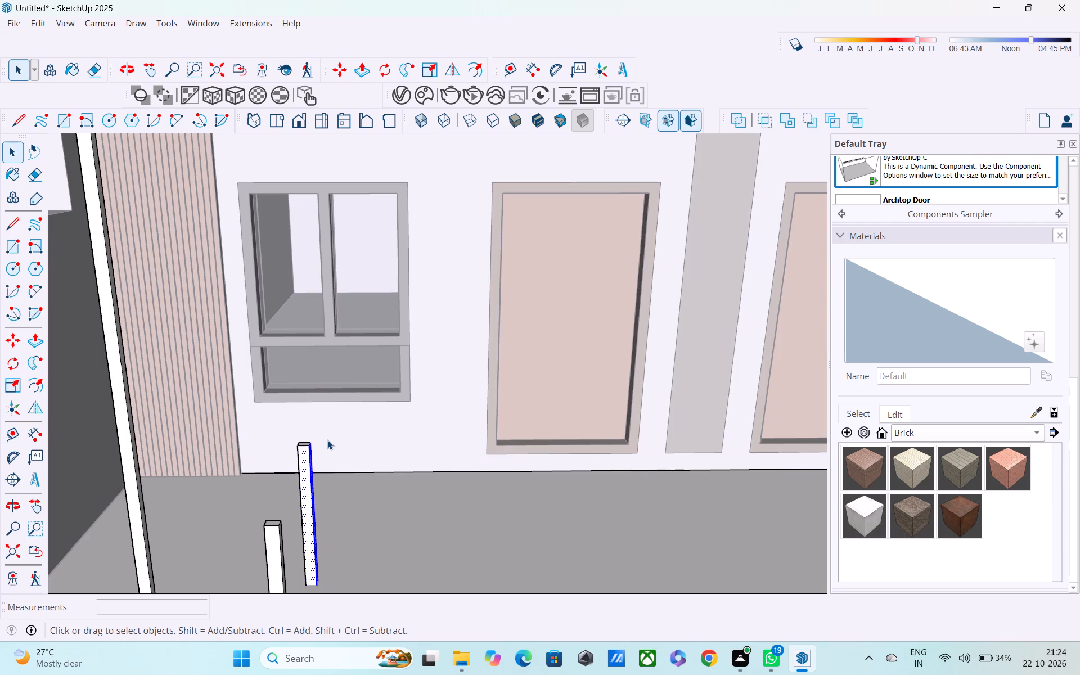
scroll(327, 440, "up", 3)
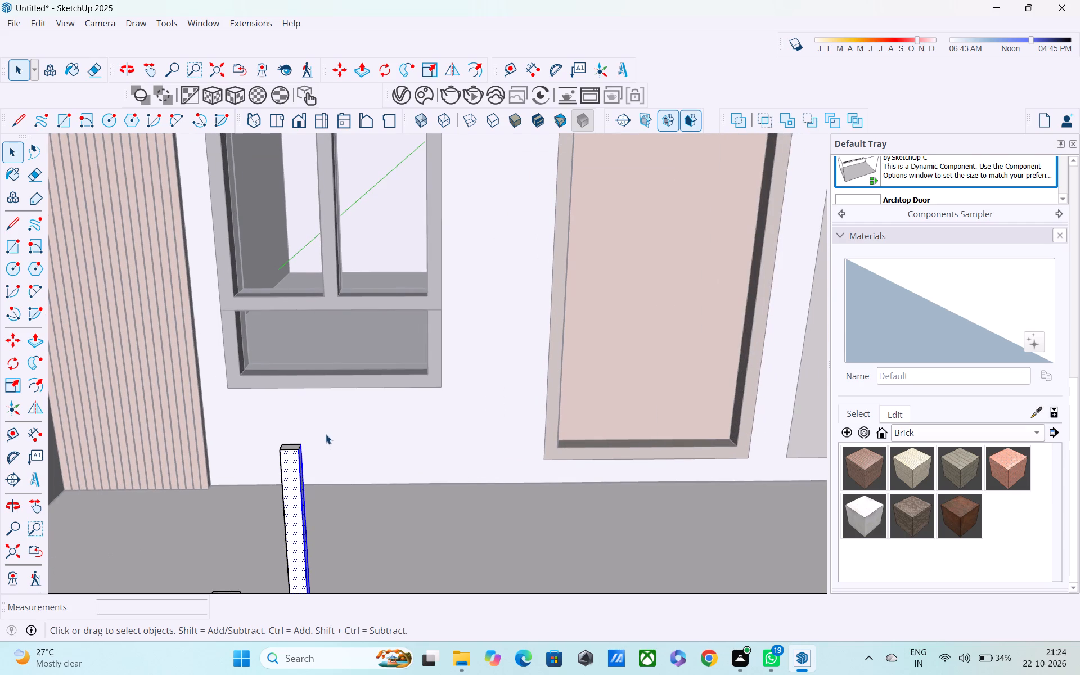
scroll(325, 452, "up", 4)
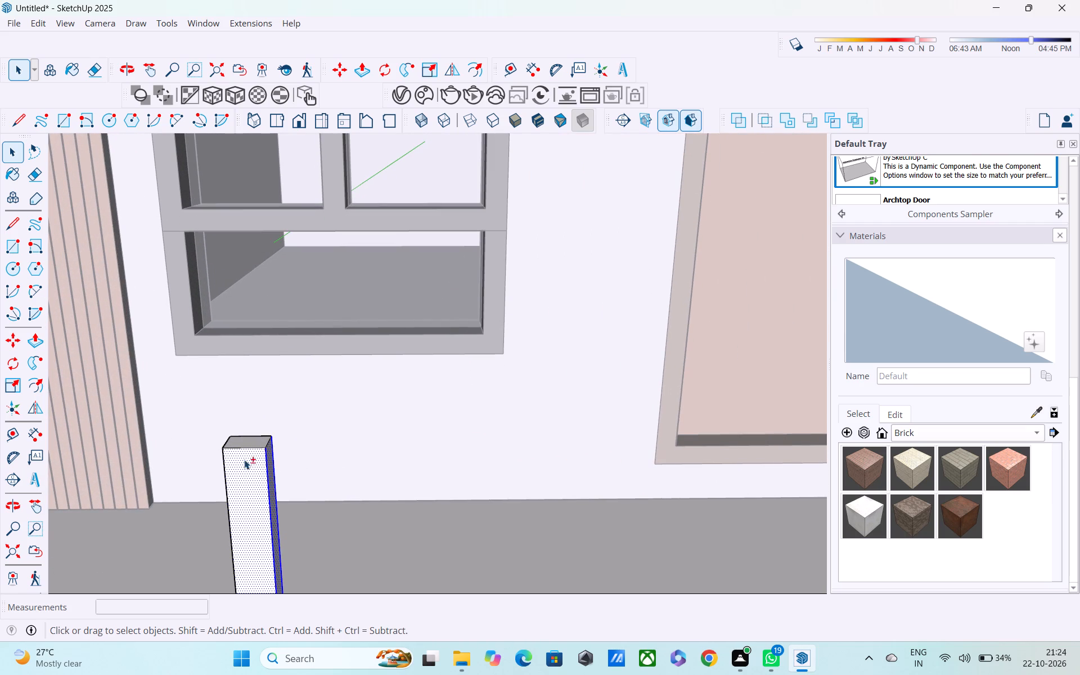
left_click(226, 480, "shift")
middle_click_drag(236, 483, 483, 500)
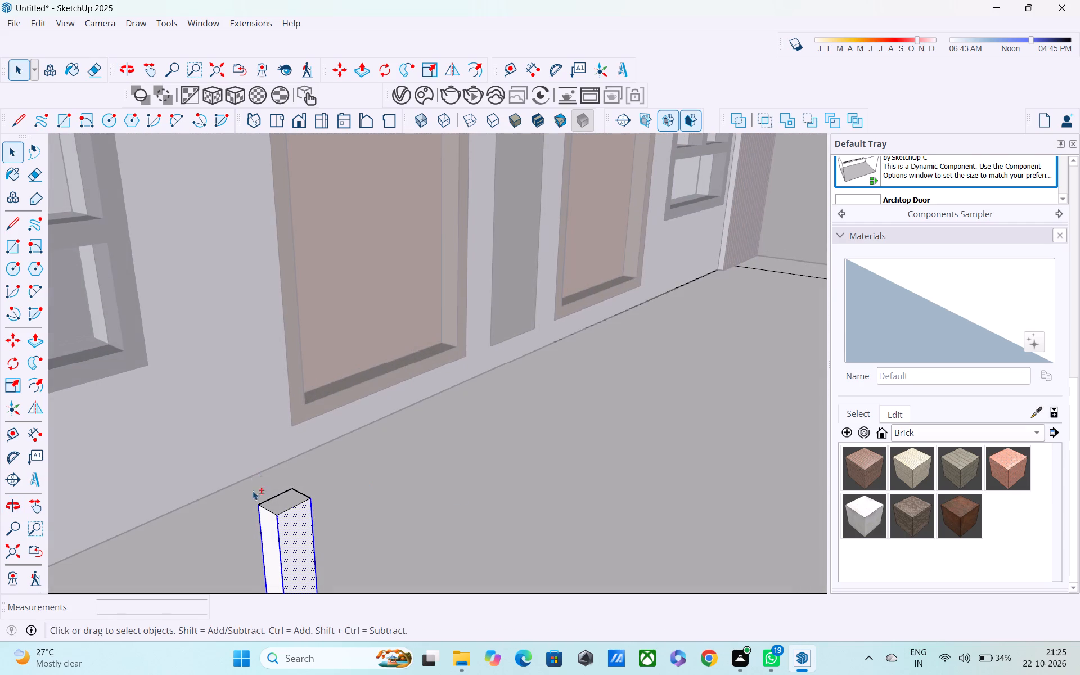
left_click(264, 522, "shift")
scroll(265, 510, "down", 5)
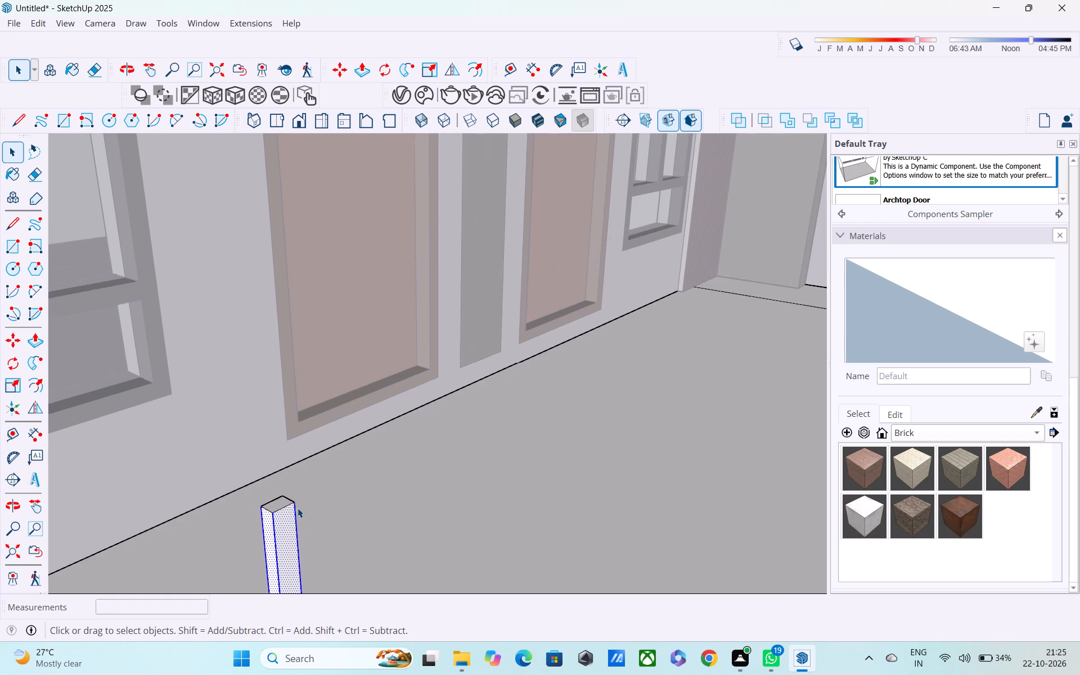
scroll(278, 496, "up", 4)
left_click(273, 523, "shift")
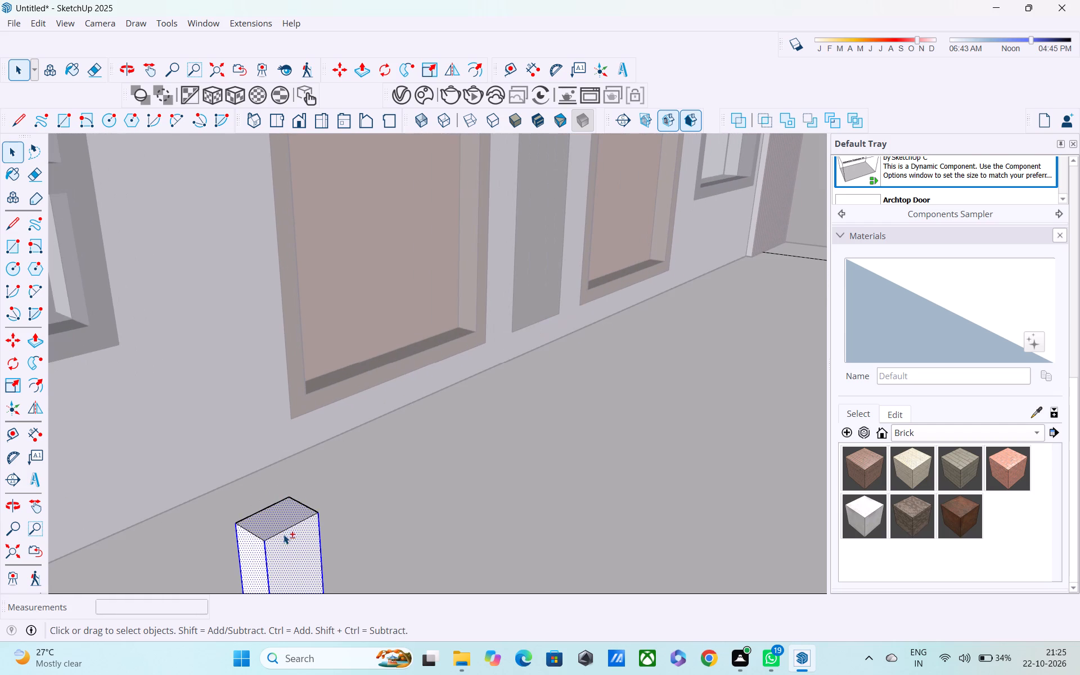
left_click(283, 530, "shift")
left_click(255, 535, "shift")
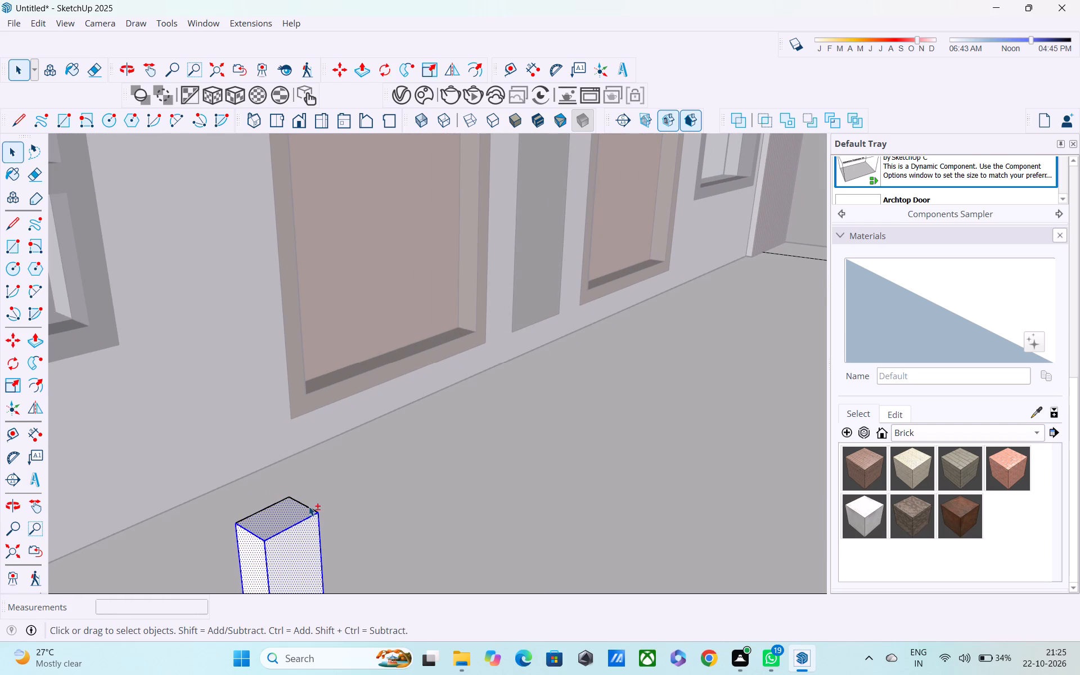
left_click(309, 506, "shift")
left_click(276, 502, "shift")
Move the selected short post about 10 7/16" along the green axis across the floor, away from the house facade.
middle_click_drag(289, 502, 185, 506)
scroll(289, 502, "down", 1)
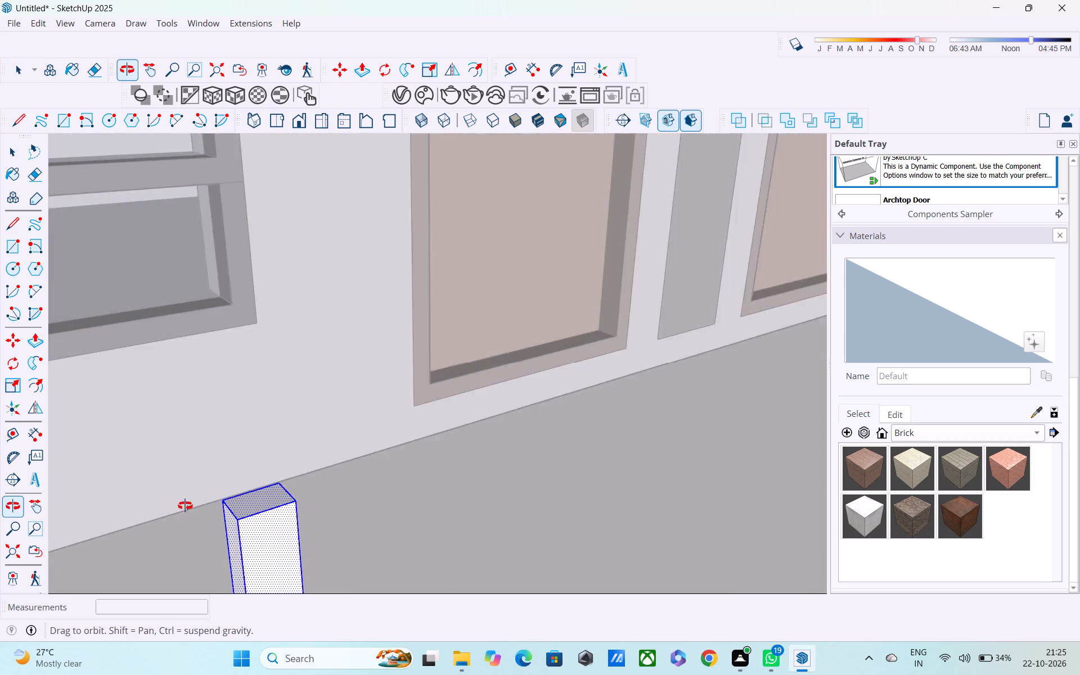
middle_click_drag(185, 506, 0, 502)
scroll(242, 473, "down", 4)
middle_click_drag(280, 465, 150, 462)
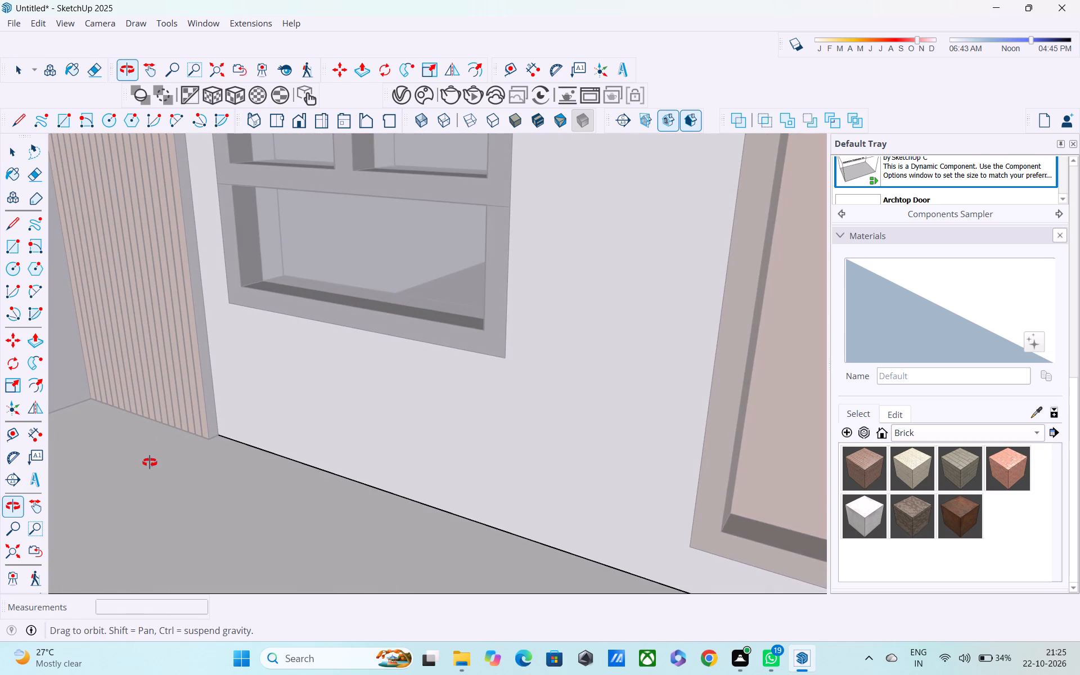
middle_click_drag(150, 462, 152, 462)
middle_click_drag(155, 462, 461, 426, "shift")
middle_click_drag(596, 450, 544, 452)
scroll(533, 453, "down", 4)
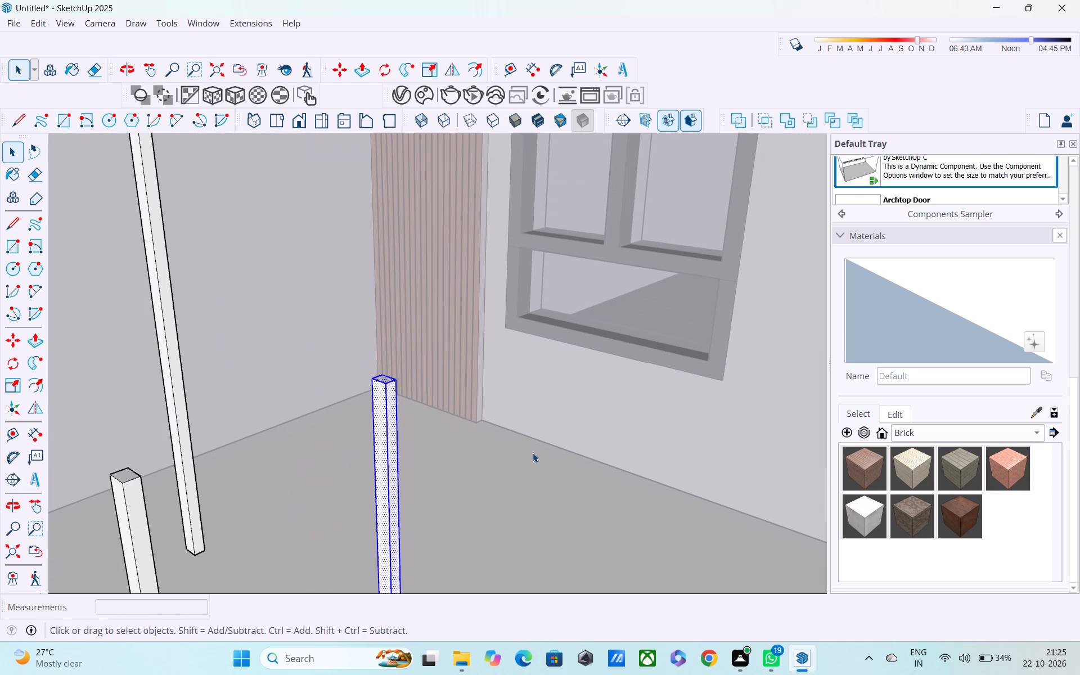
scroll(533, 453, "down", 3)
middle_click_drag(461, 472, 204, 461)
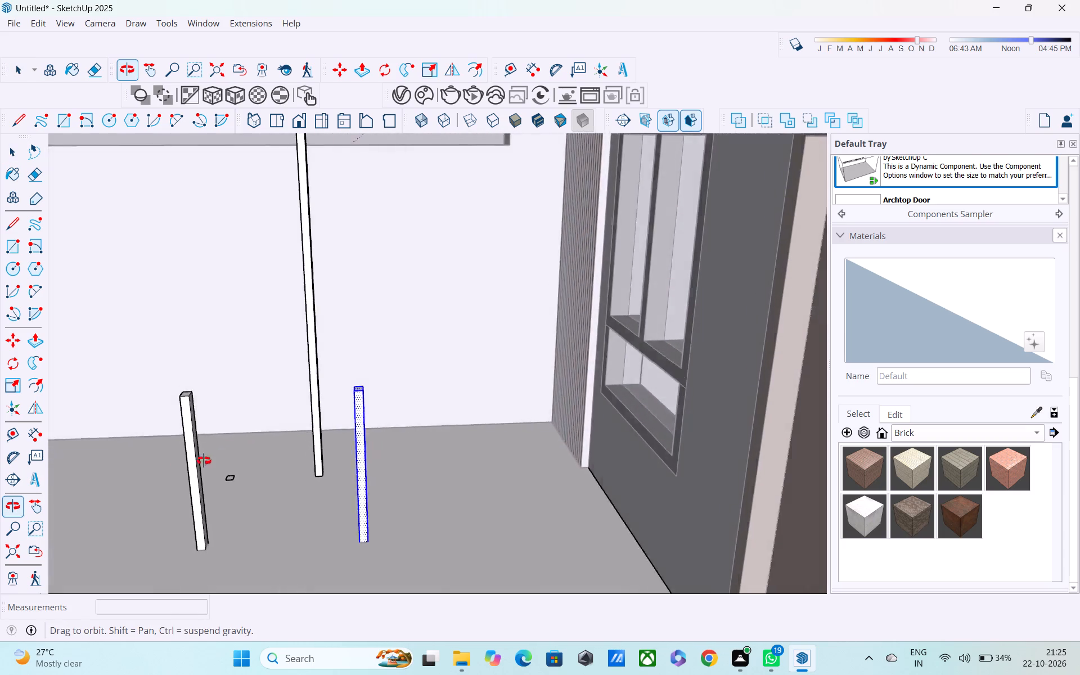
middle_click_drag(204, 461, 207, 468)
scroll(357, 457, "up", 5)
middle_click_drag(371, 458, 367, 458)
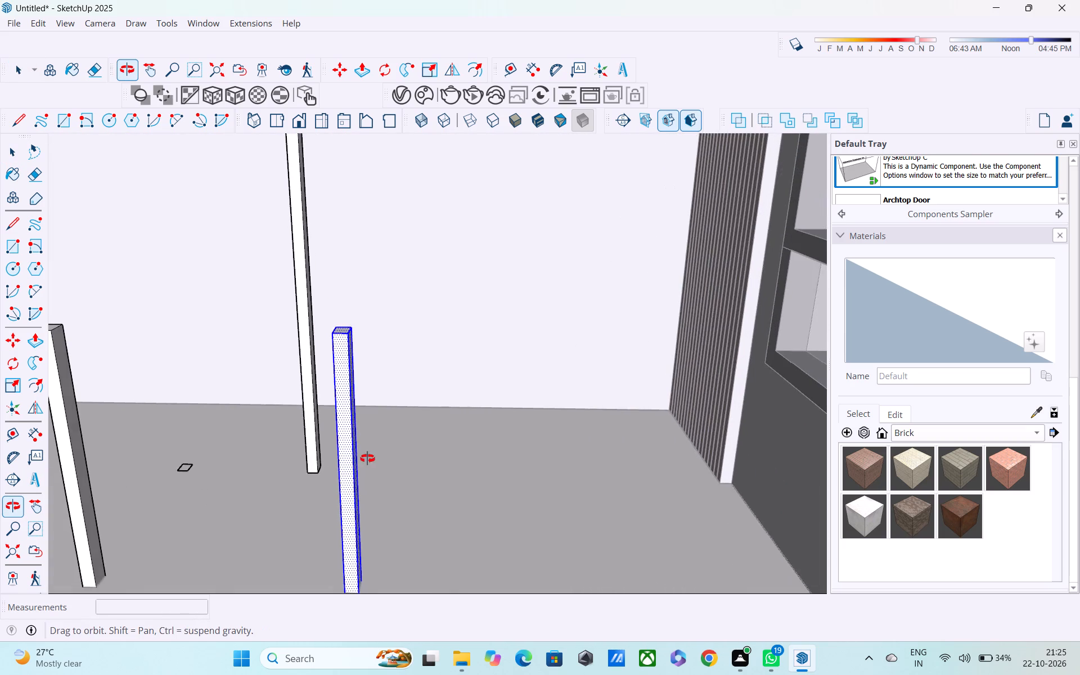
middle_click_drag(367, 458, 345, 451)
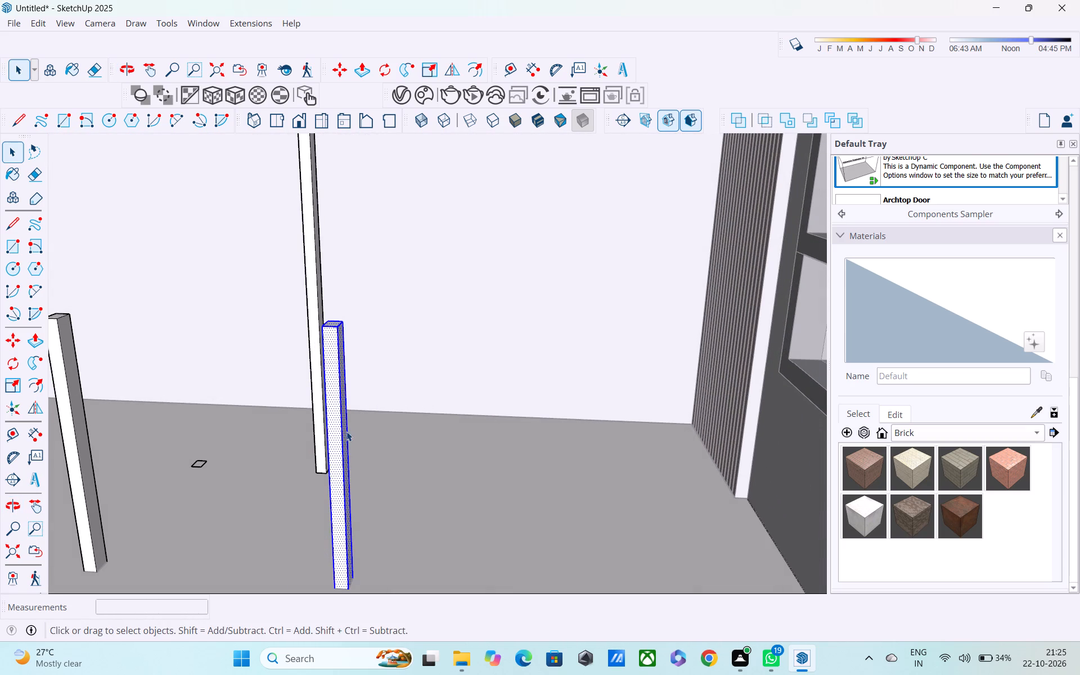
key("m")
scroll(361, 489, "down", 2)
middle_click_drag(338, 529, 352, 530)
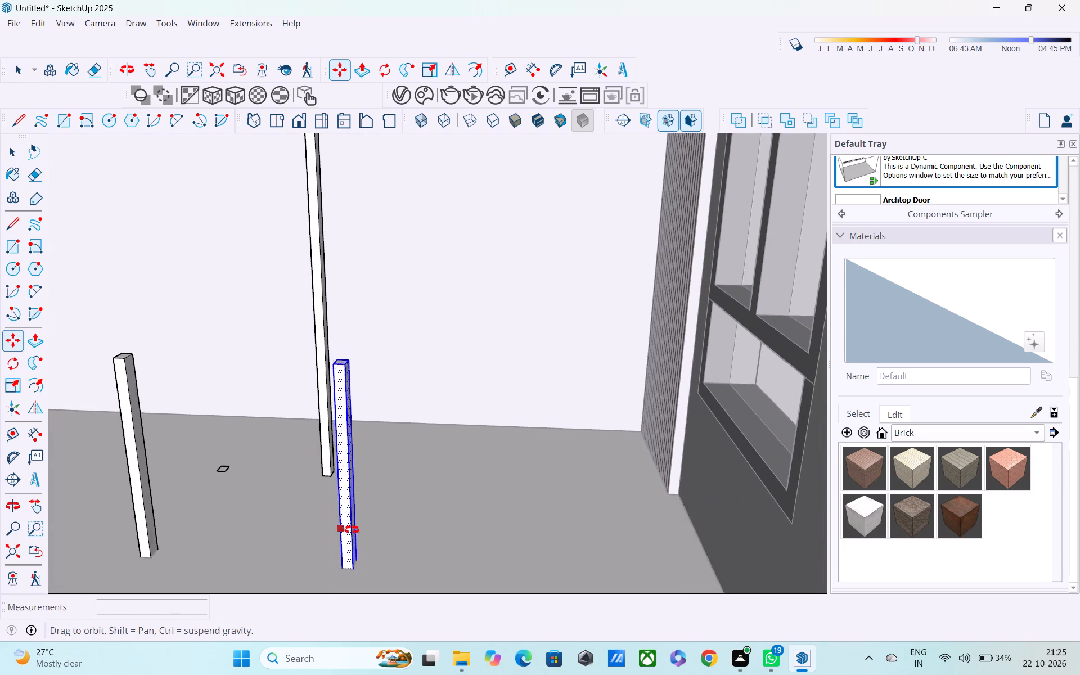
middle_click_drag(352, 530, 418, 499)
left_click(384, 574)
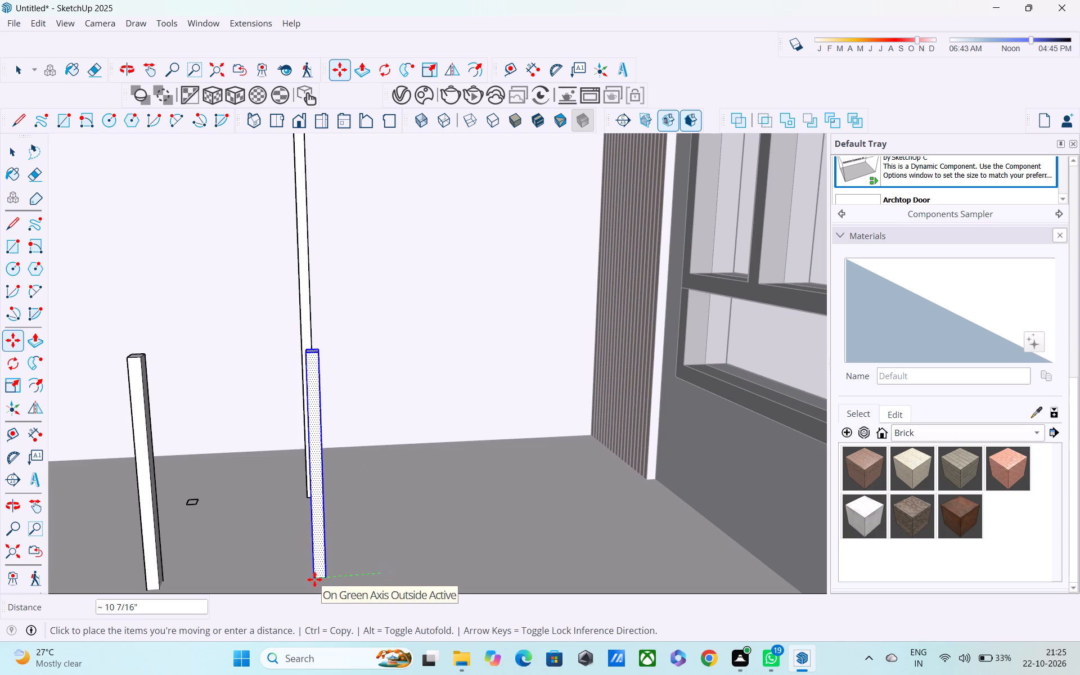
left_click(314, 579)
middle_click_drag(314, 579, 362, 566)
scroll(366, 544, "down", 6)
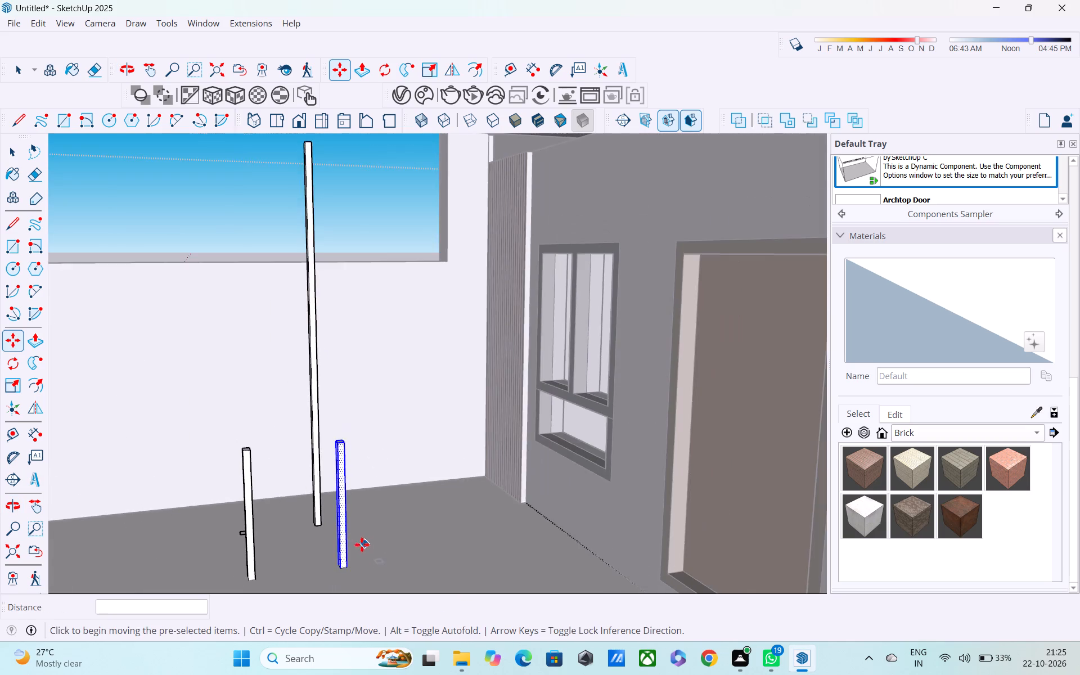
Examine the positions and spacing of the three posts relative to the house facade from several angles.
scroll(361, 544, "down", 2)
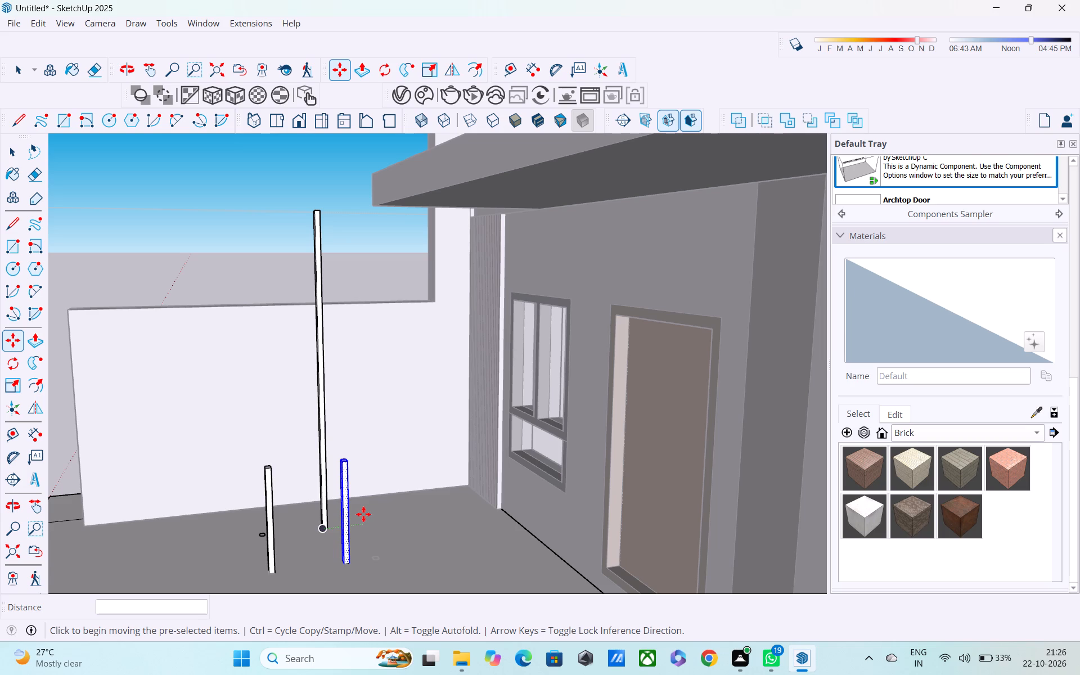
middle_click_drag(327, 443, 569, 398)
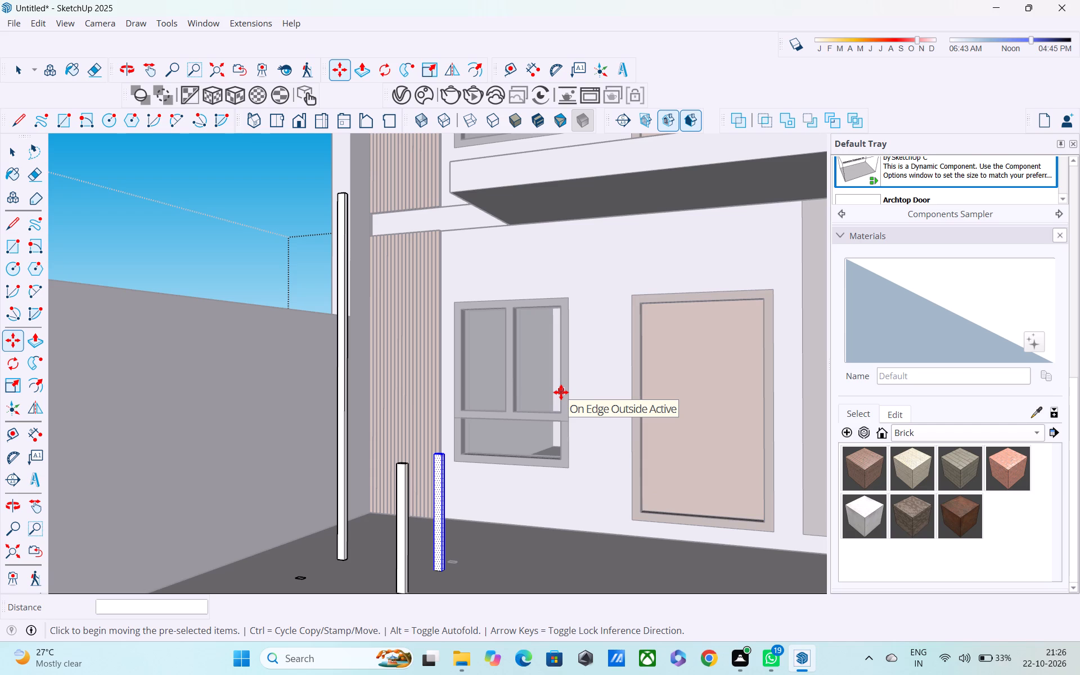
middle_click_drag(516, 454, 339, 461)
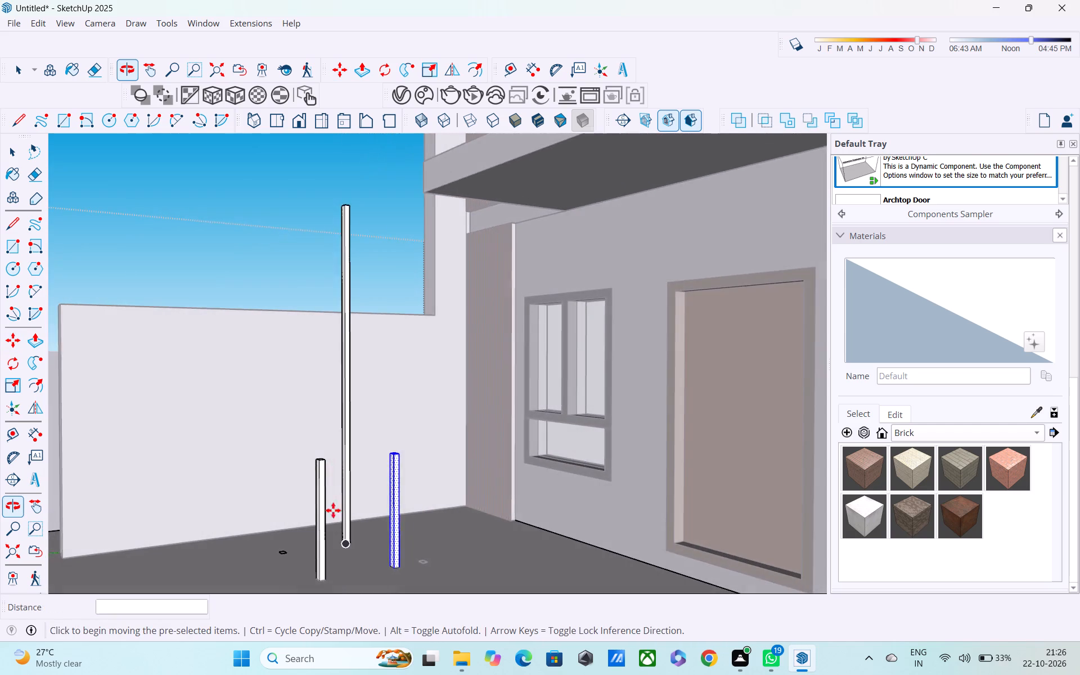
scroll(336, 543, "up", 4)
middle_click_drag(338, 524, 470, 446)
scroll(495, 446, "down", 4)
middle_click_drag(463, 474, 534, 586)
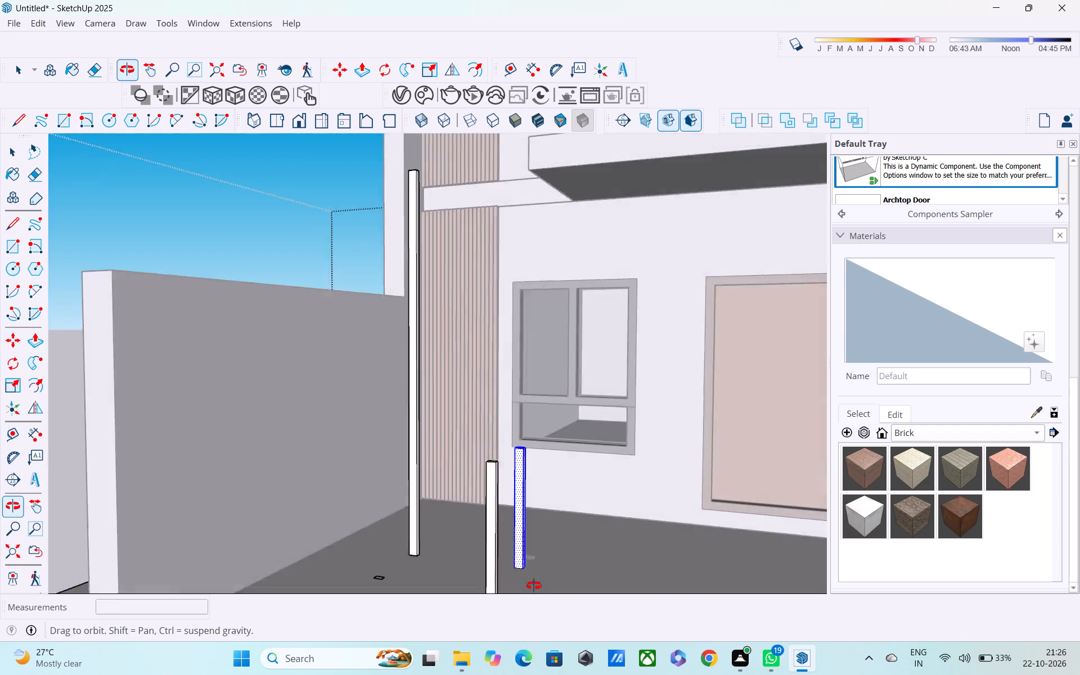
middle_click_drag(534, 586, 560, 577)
middle_click_drag(550, 525, 541, 462, "shift")
middle_click_drag(397, 463, 484, 538)
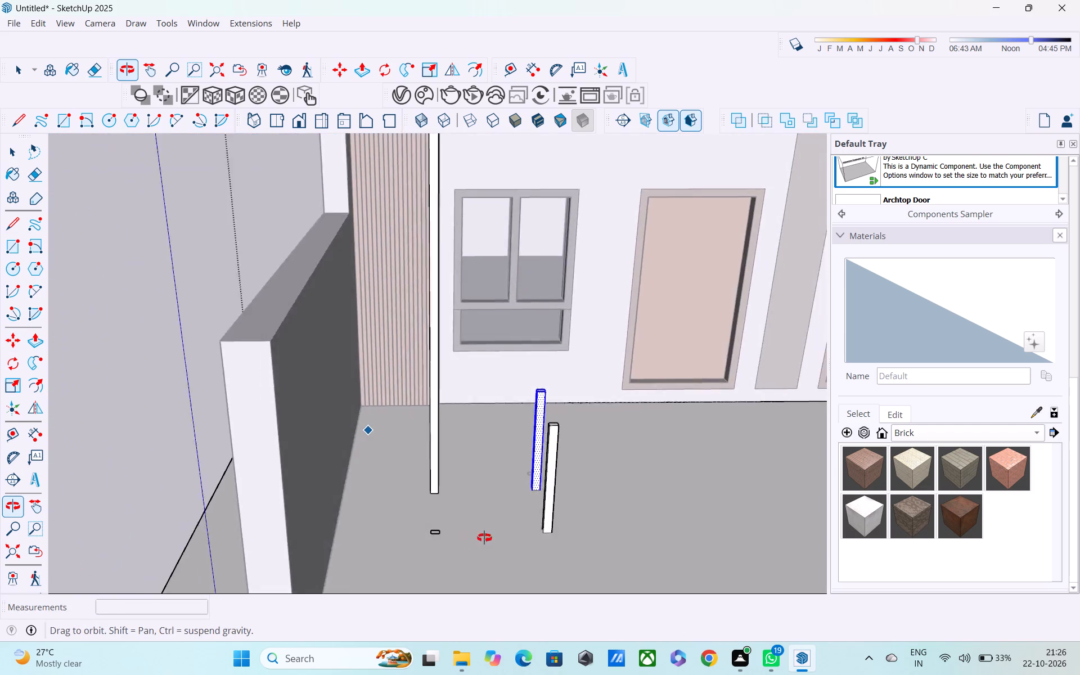
middle_click_drag(484, 538, 514, 525)
scroll(538, 500, "up", 11)
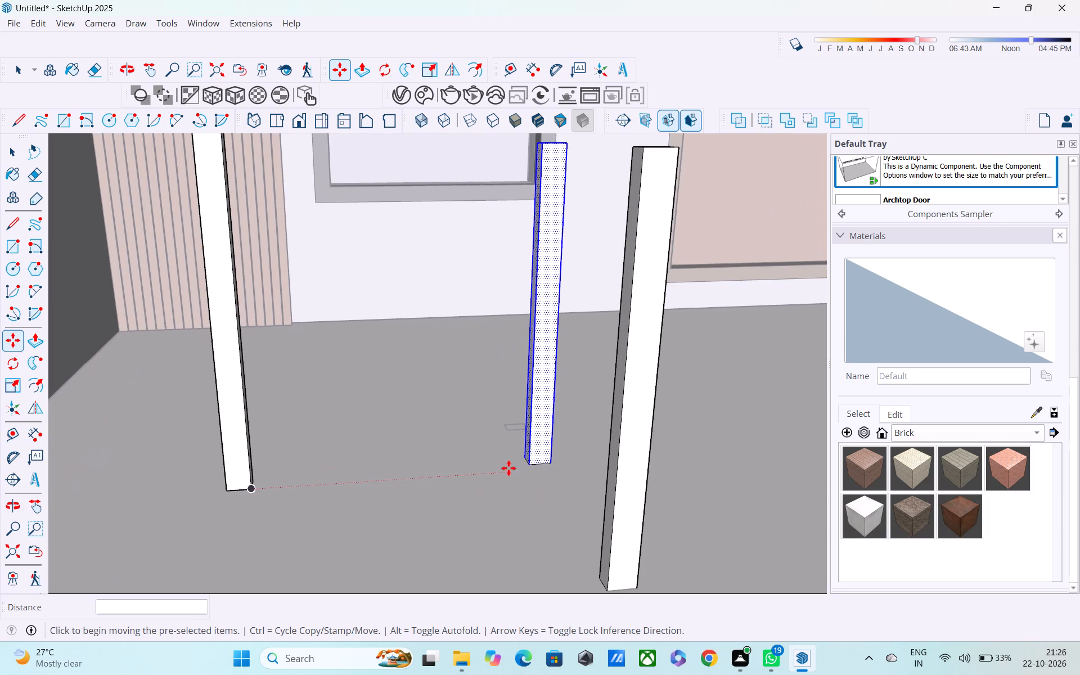
scroll(508, 468, "down", 3)
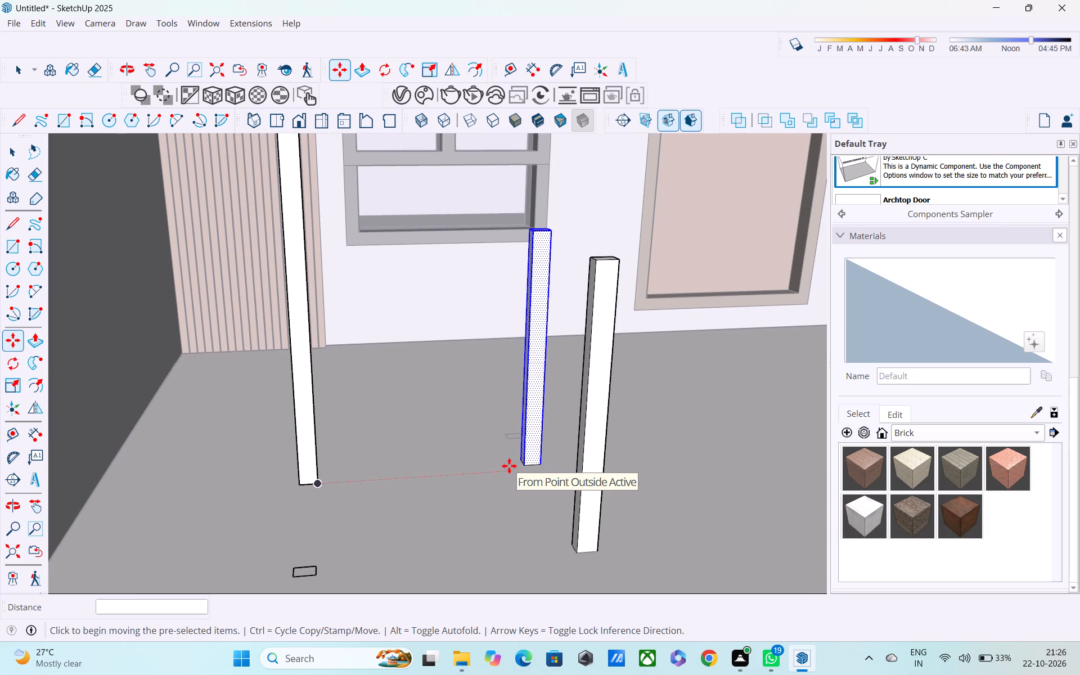
middle_click_drag(548, 466, 106, 484)
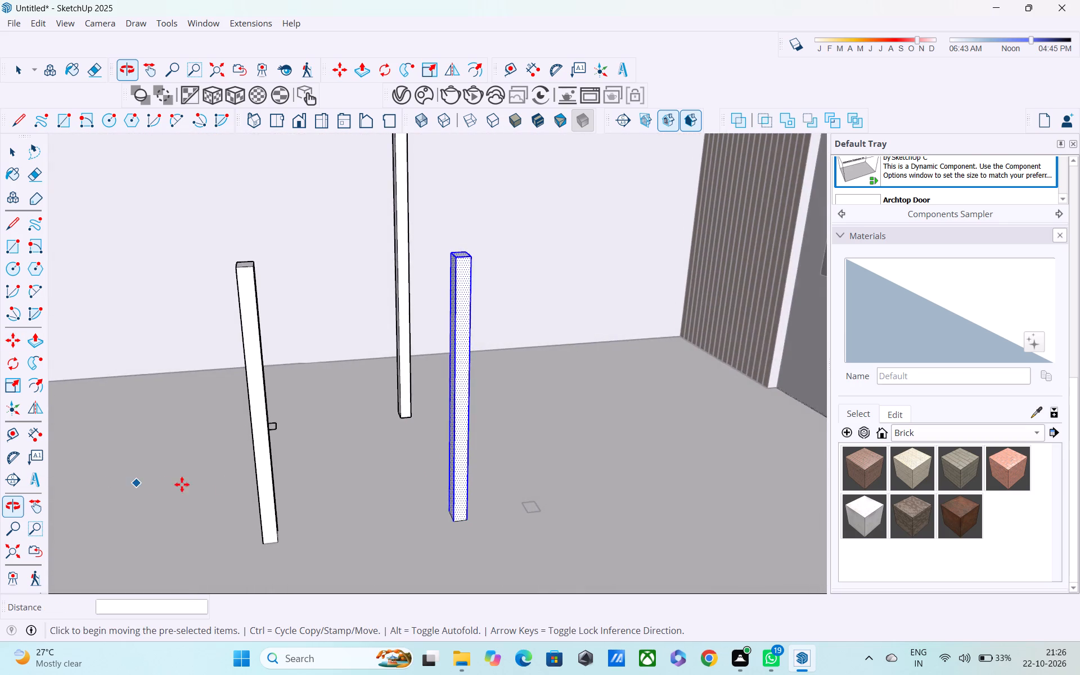
scroll(233, 484, "down", 1)
scroll(244, 484, "up", 2)
scroll(296, 482, "down", 1)
middle_click_drag(326, 494, 552, 454)
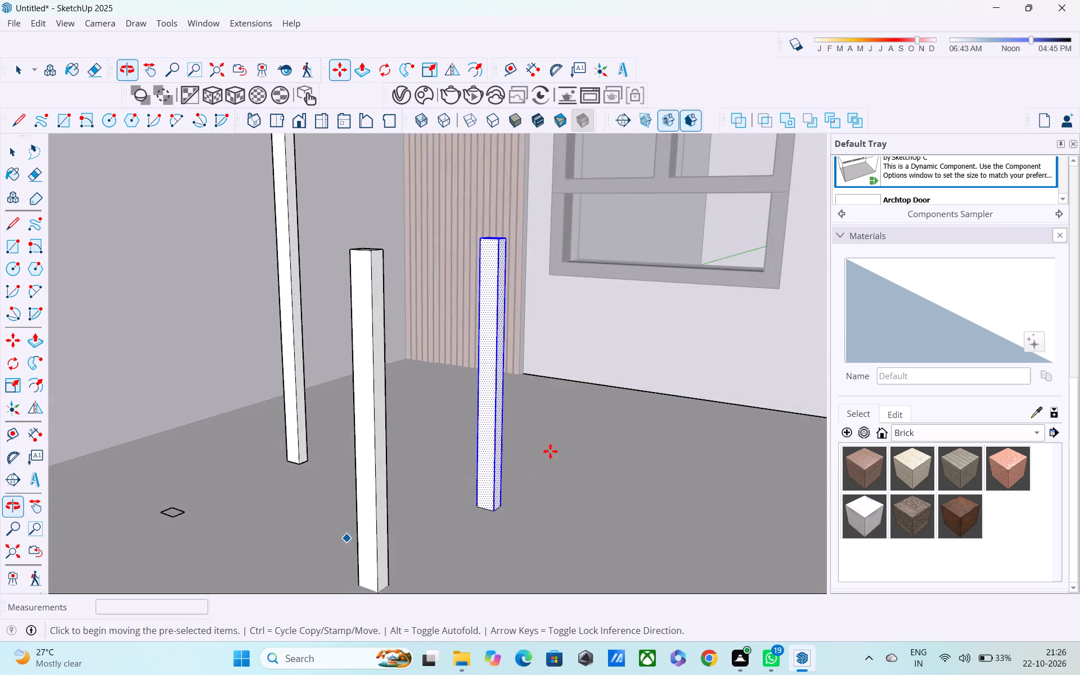
scroll(528, 451, "down", 2)
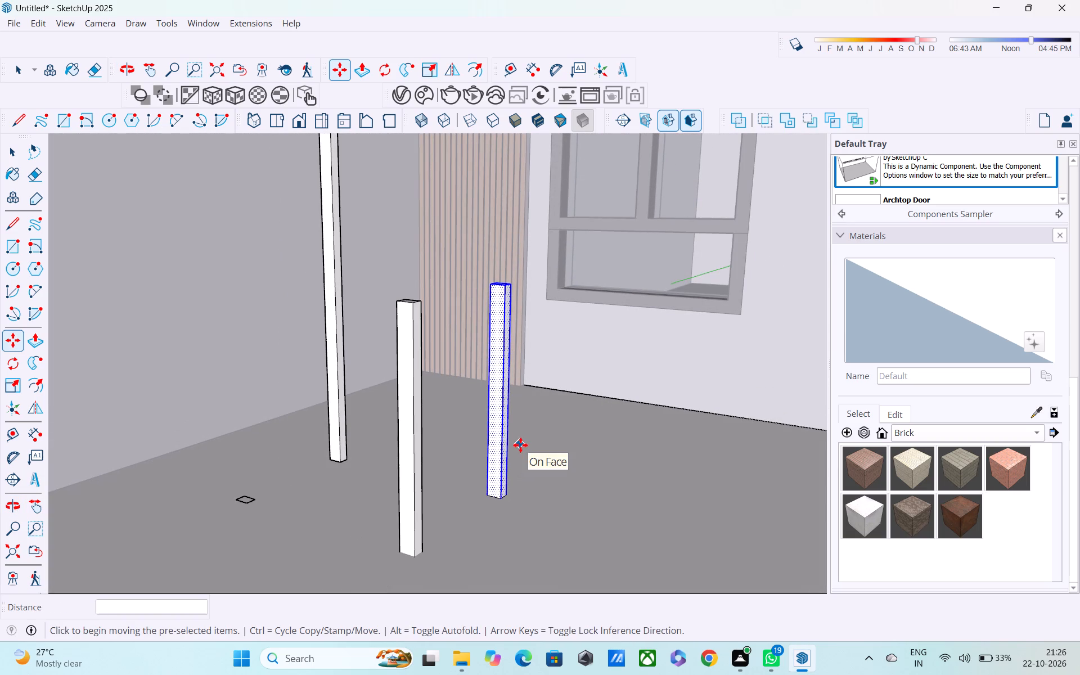
scroll(519, 444, "down", 1)
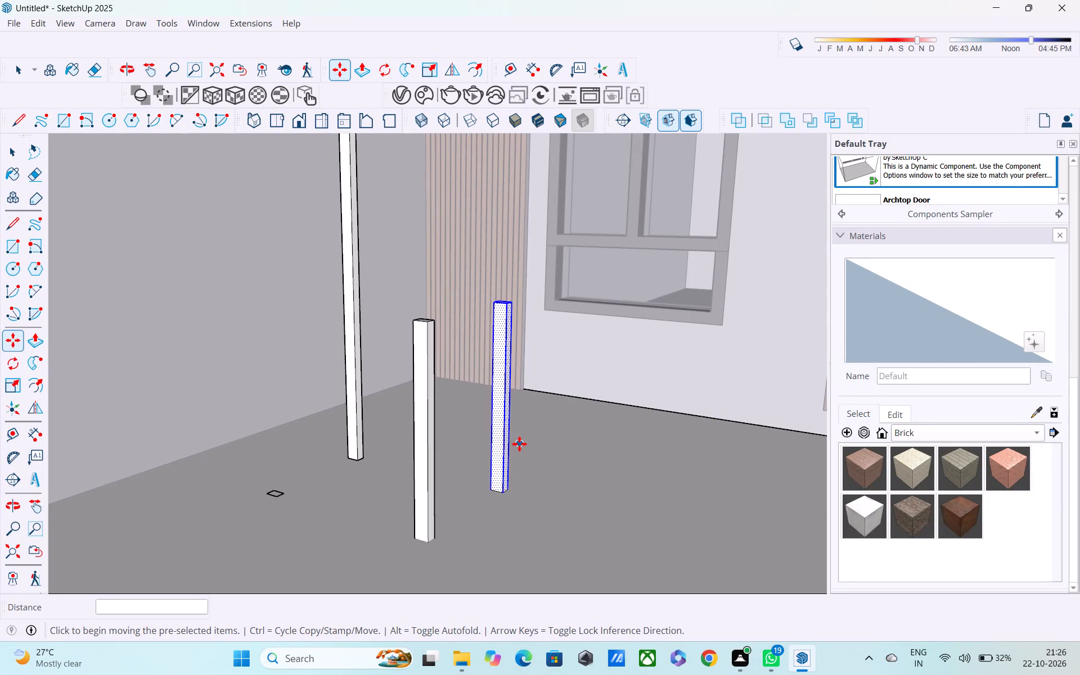
Draw a 2' by 1' rectangle on the open ground in front of the floor's front edge.
scroll(520, 440, "down", 4)
scroll(522, 487, "down", 1)
middle_click_drag(467, 483, 499, 359, "shift")
scroll(497, 354, "down", 4)
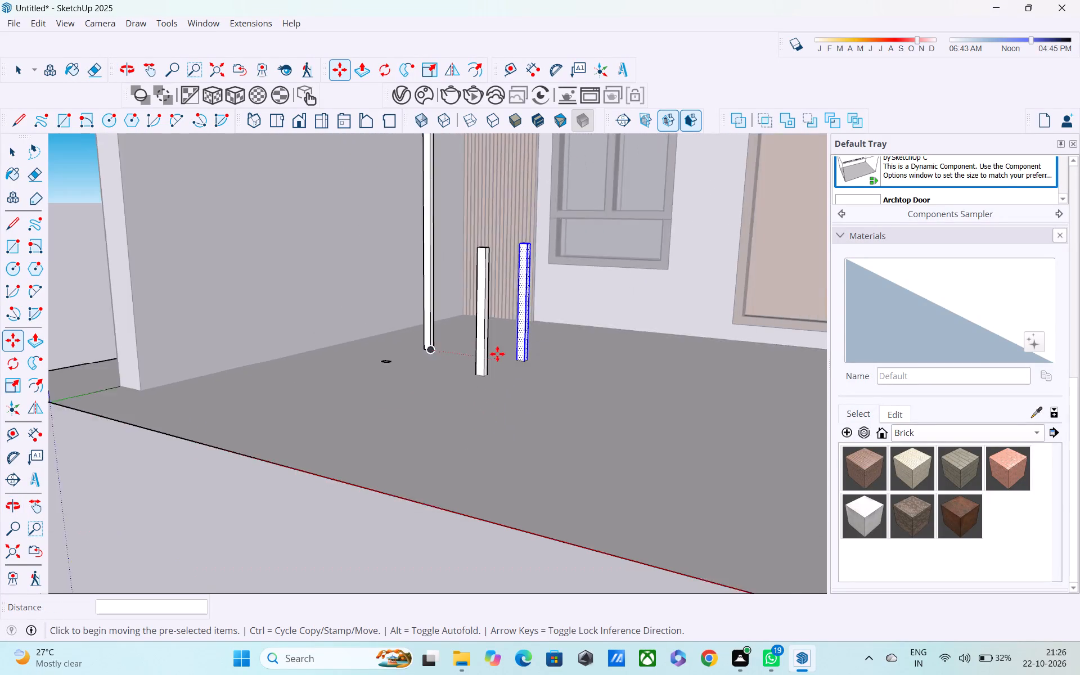
scroll(497, 354, "down", 7)
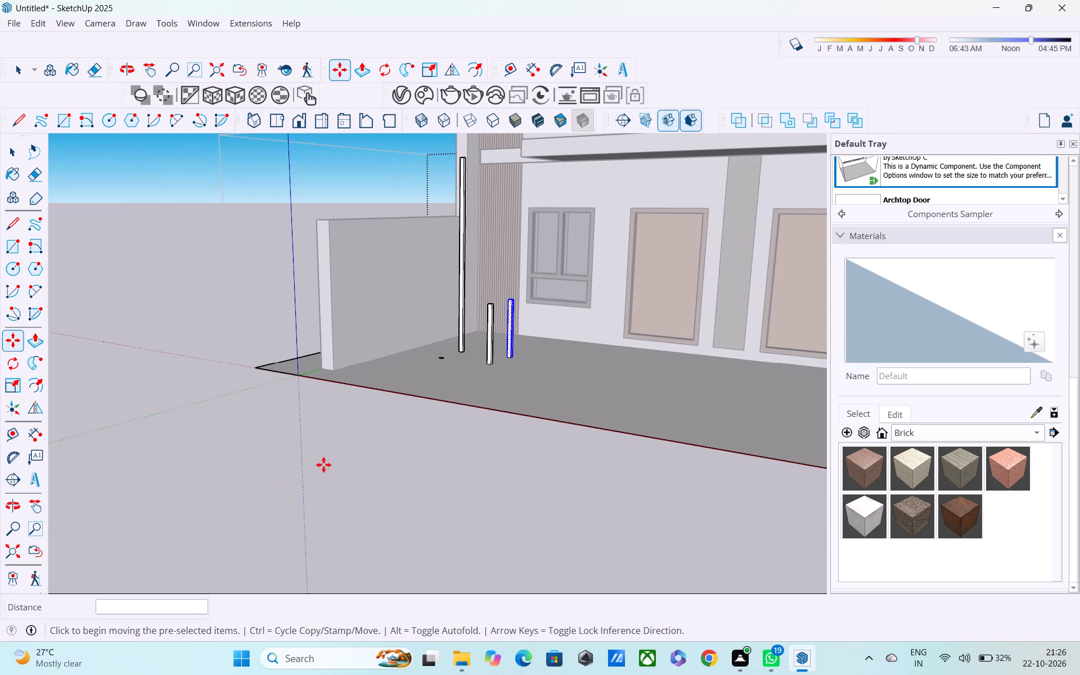
key("r")
left_click(258, 477)
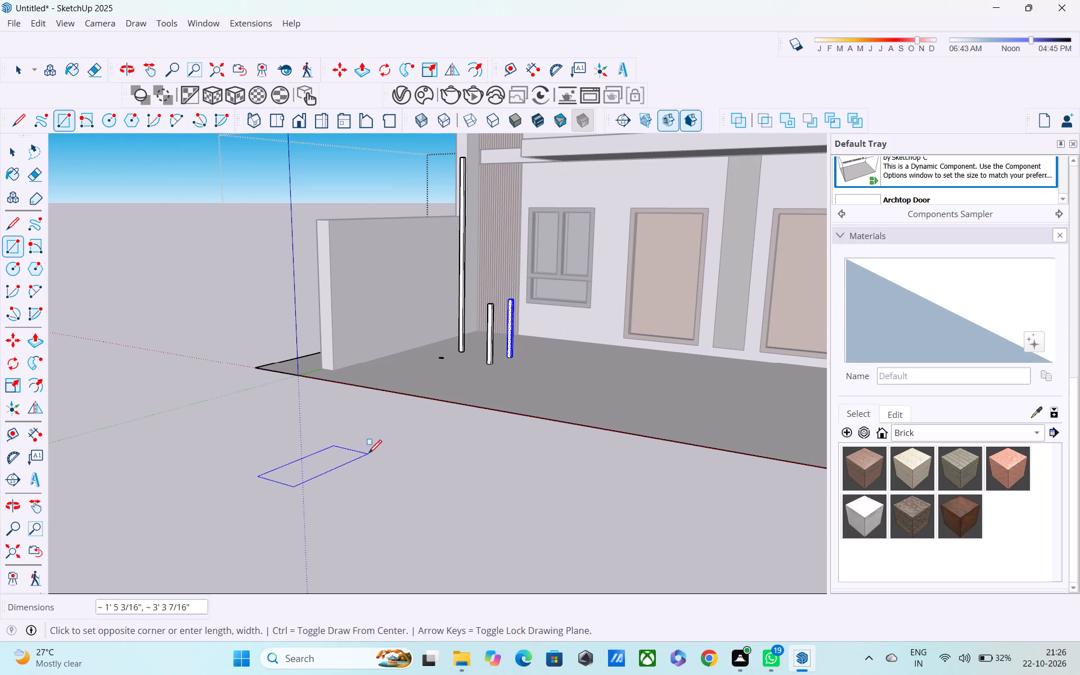
type("2'")
key("comma")
type("1'")
key("Return")
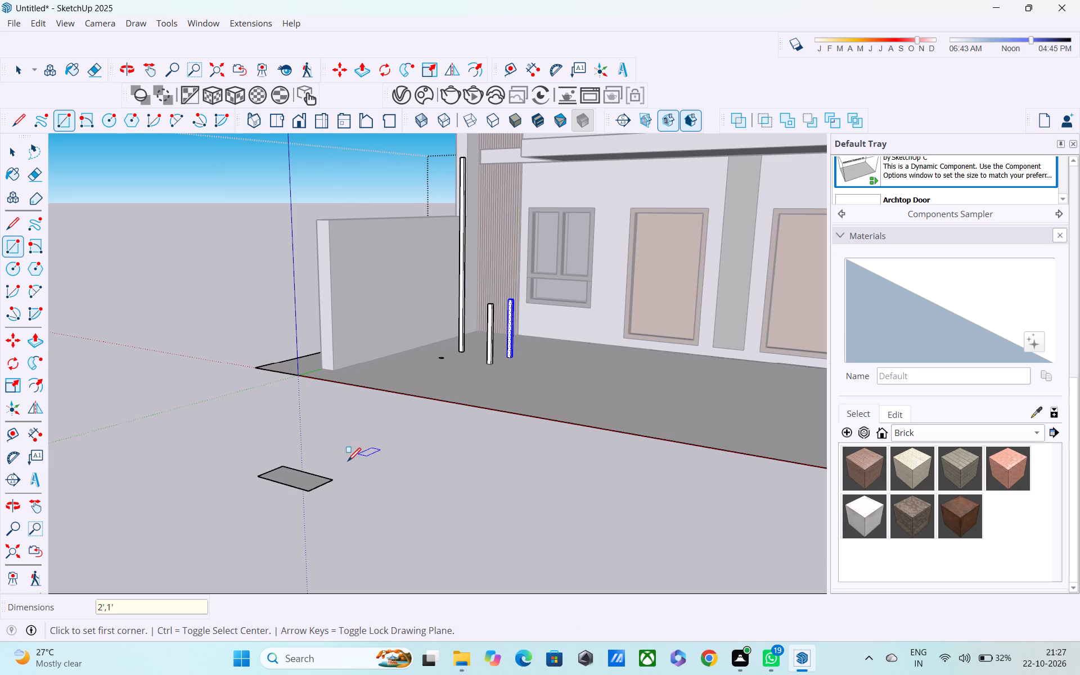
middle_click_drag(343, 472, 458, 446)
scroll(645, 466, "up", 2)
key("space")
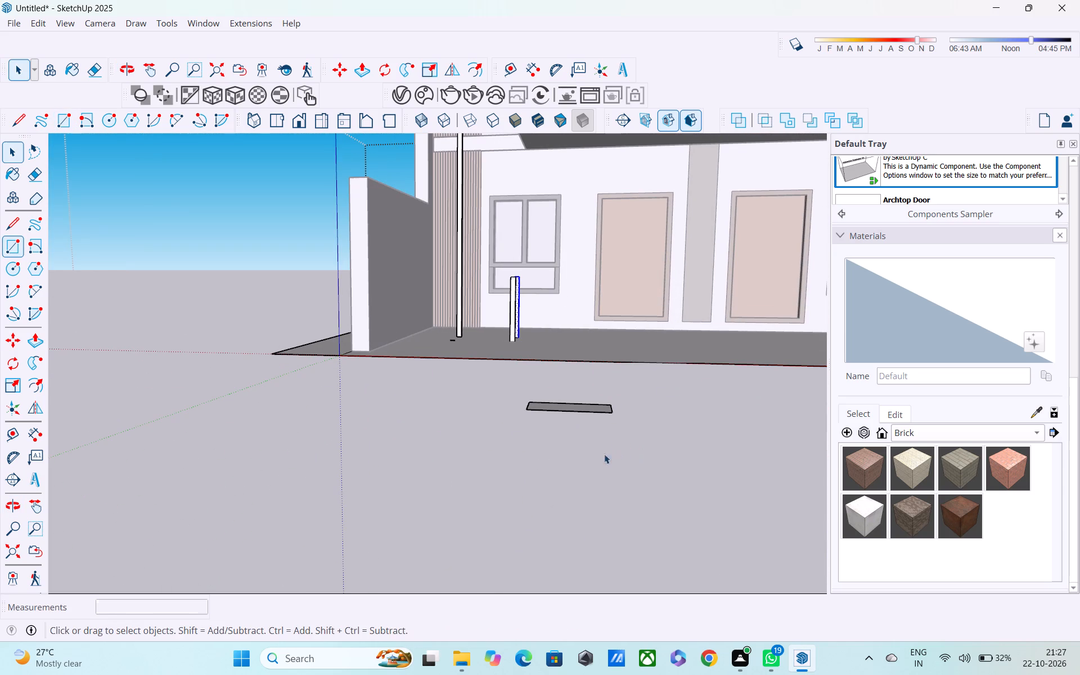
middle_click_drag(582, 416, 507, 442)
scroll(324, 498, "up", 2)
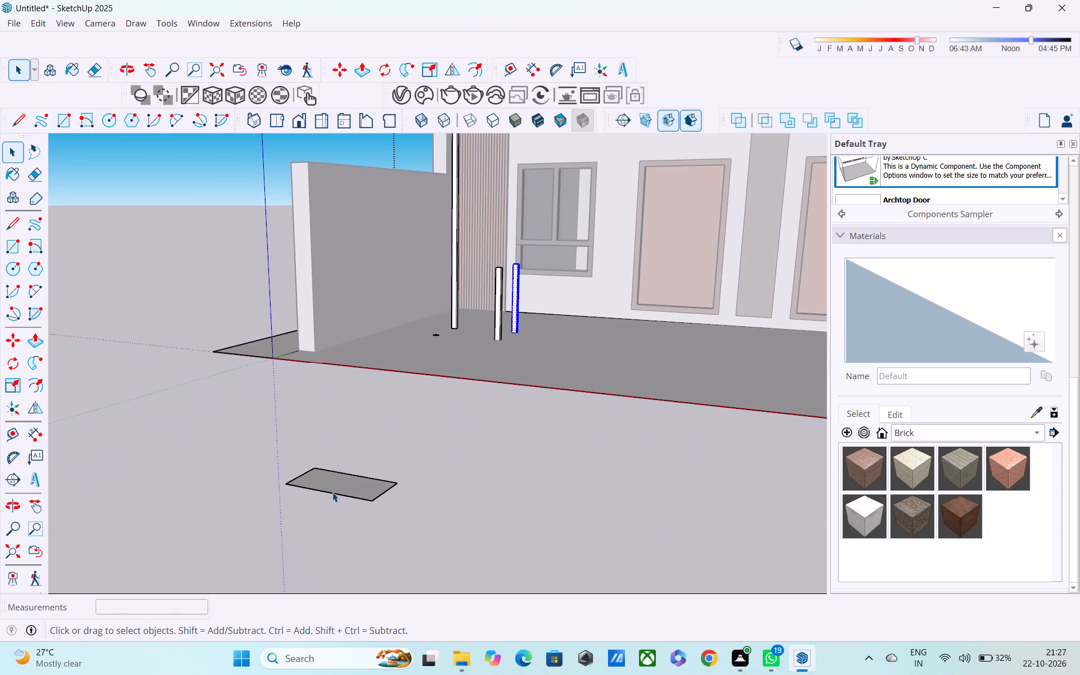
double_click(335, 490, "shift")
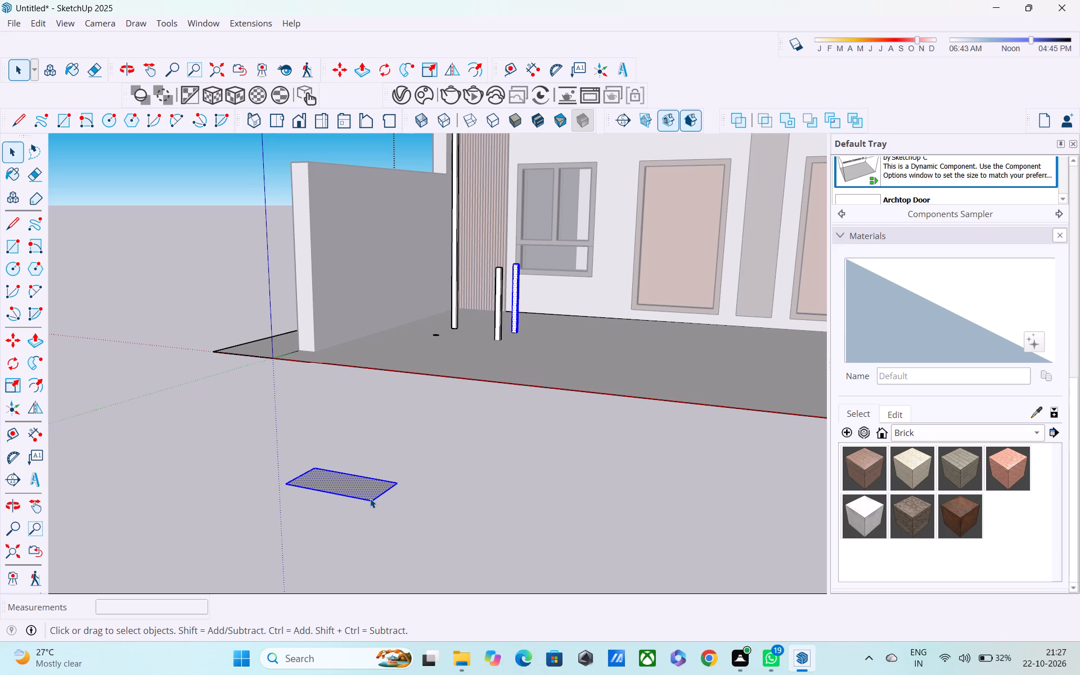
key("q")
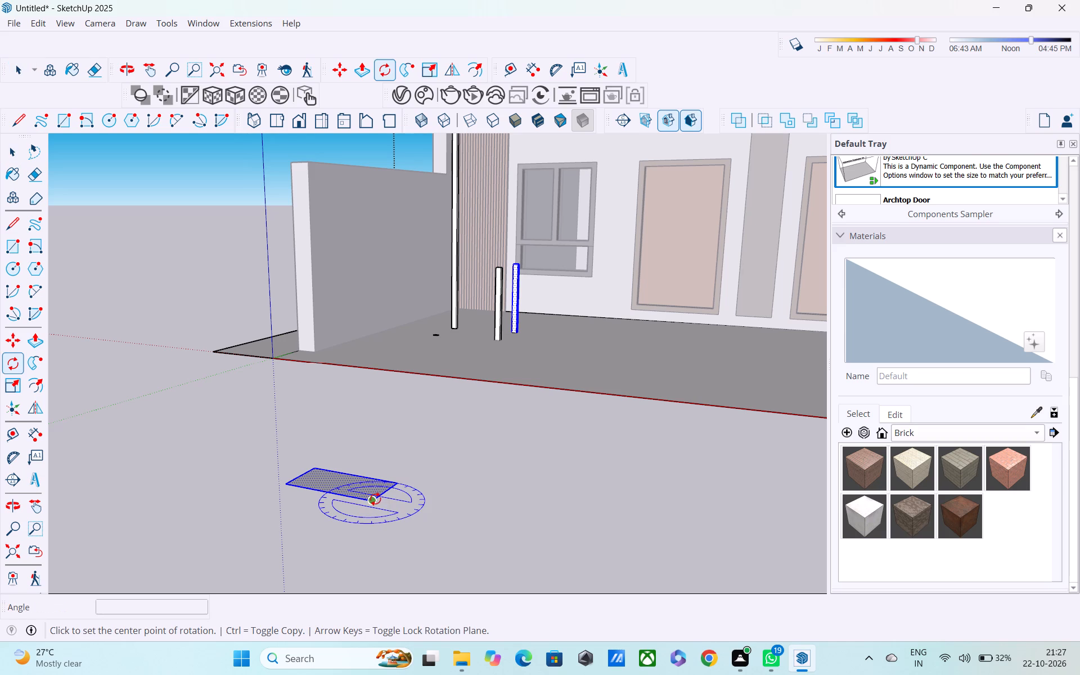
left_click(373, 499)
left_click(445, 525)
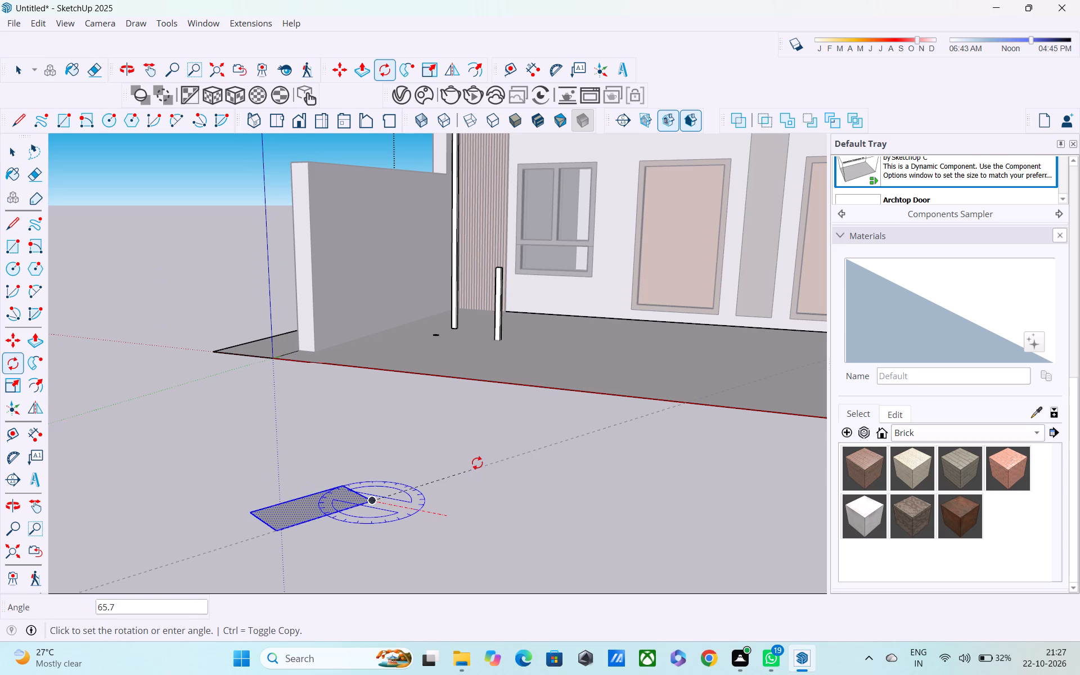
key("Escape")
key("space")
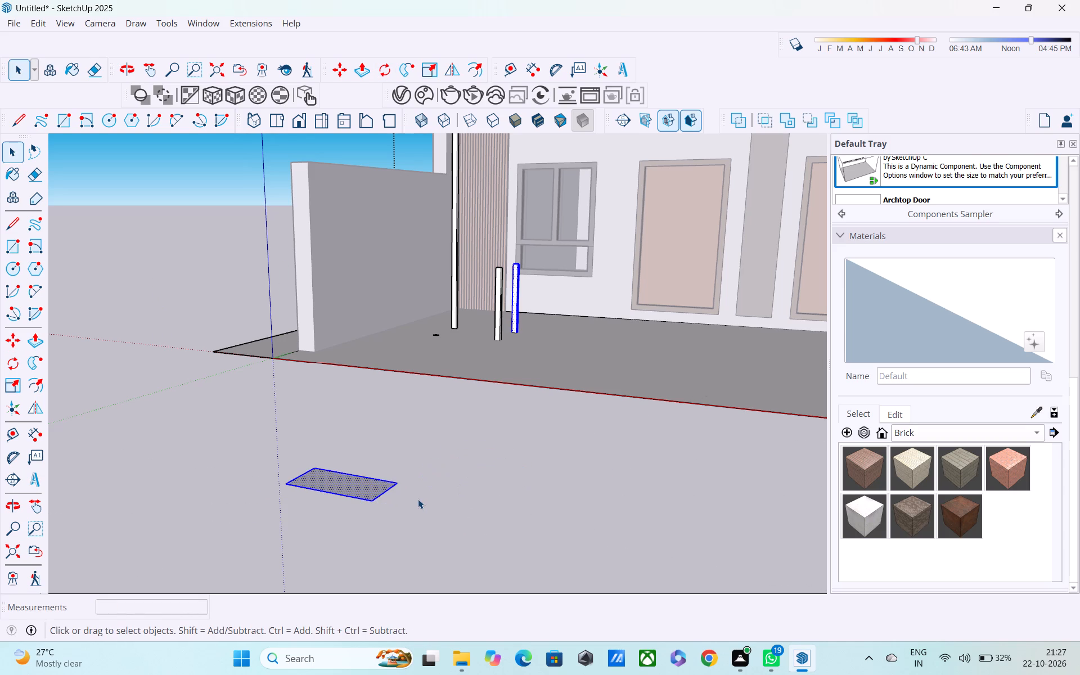
Select only the new ground rectangle with its edges and rotate it 90° on the ground plane about its front corner.
left_click(417, 499)
double_click(377, 491)
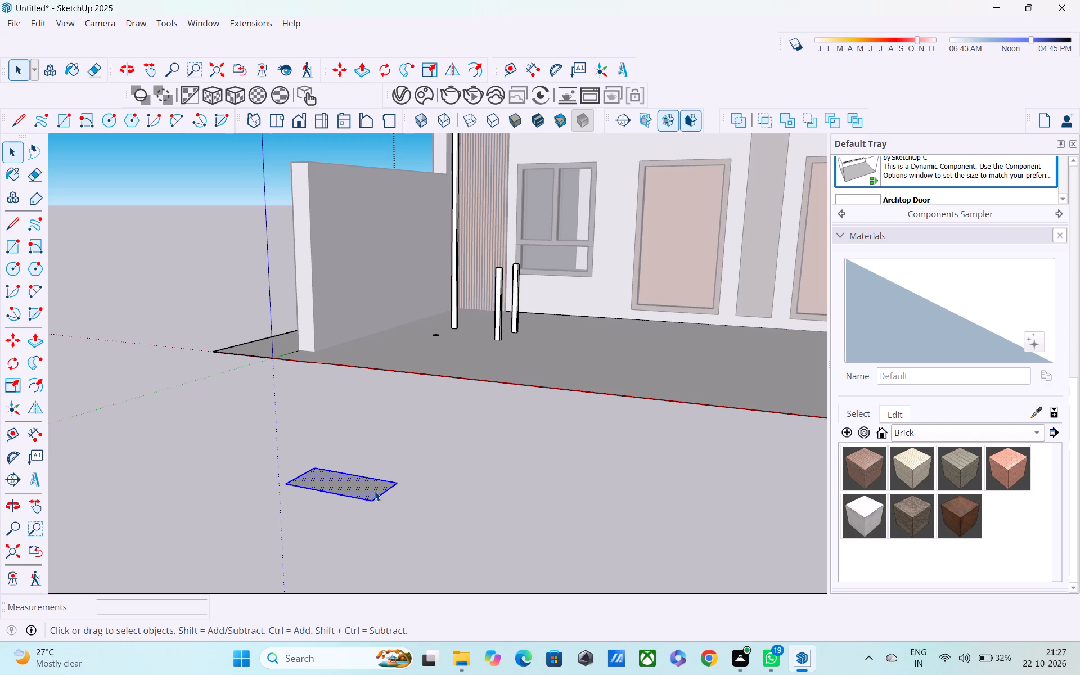
key("q")
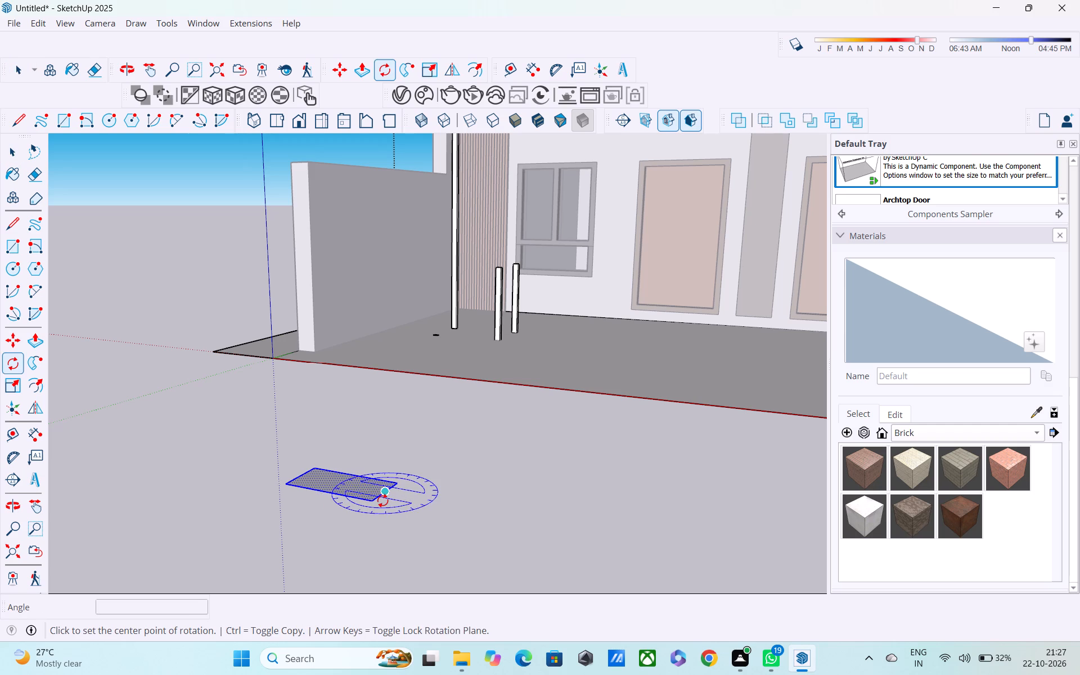
left_click(376, 501)
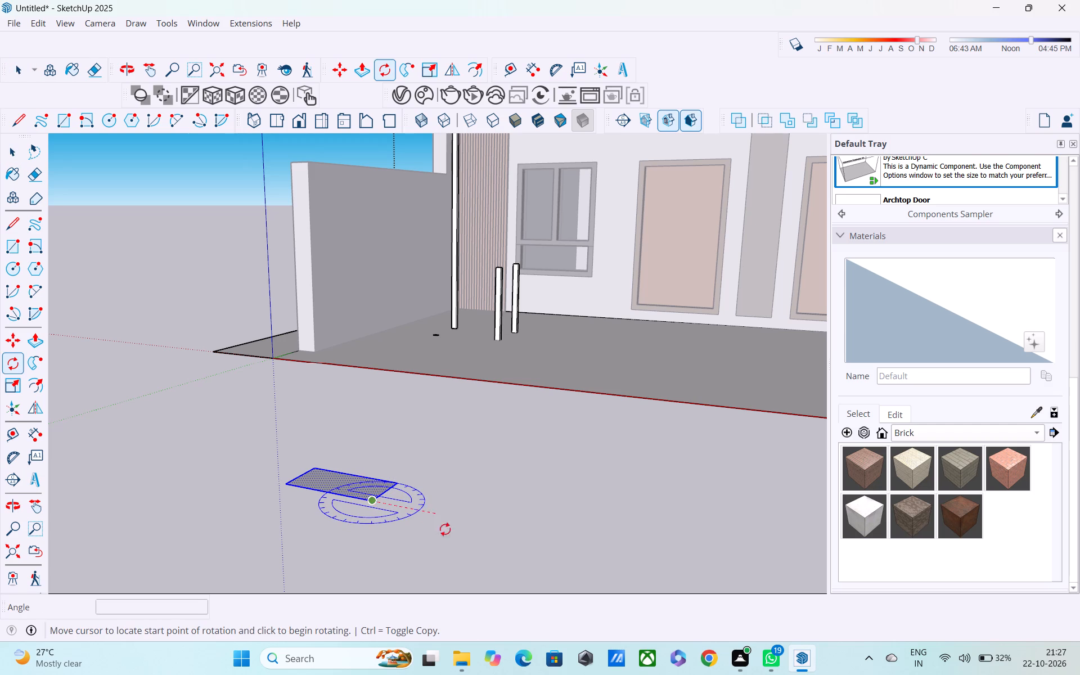
left_click(486, 529)
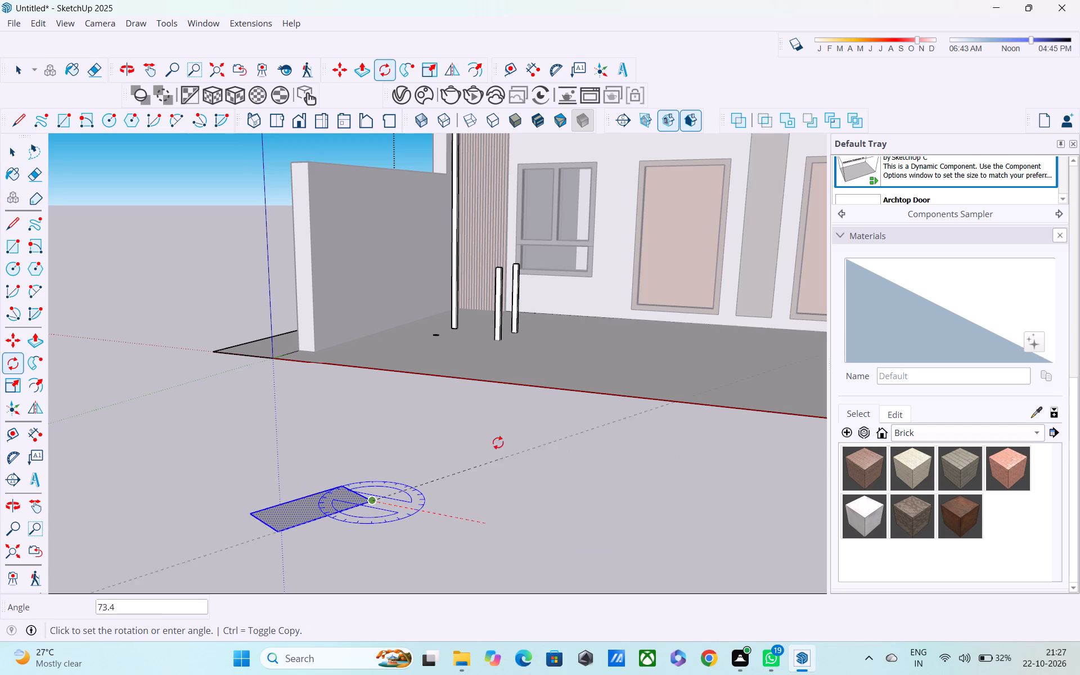
left_click(483, 425)
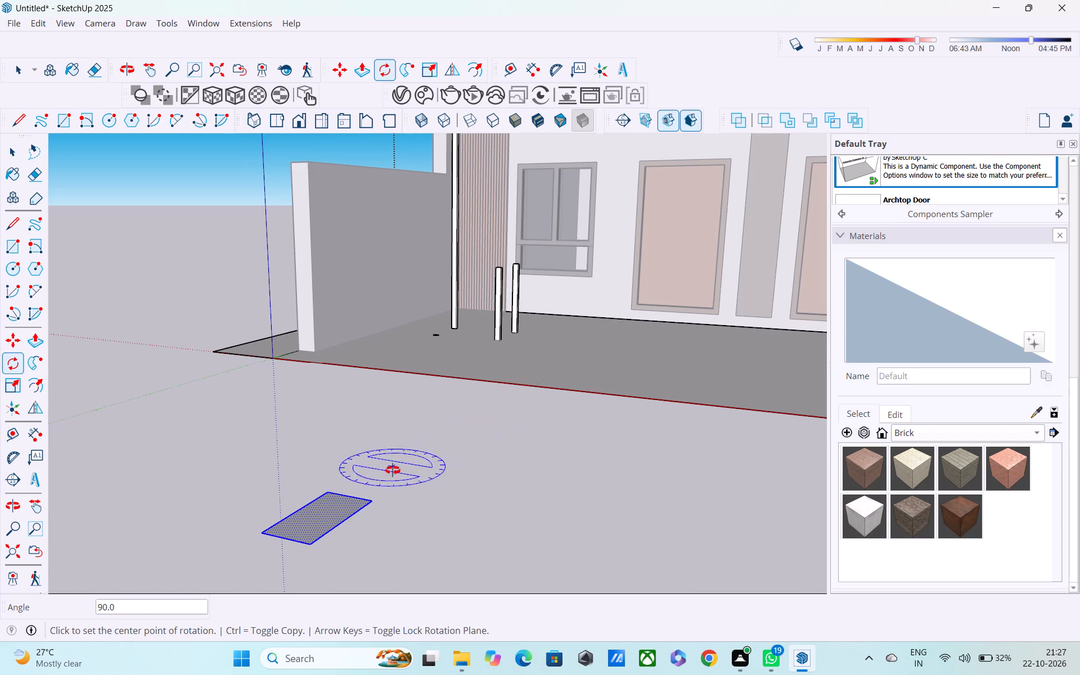
middle_click_drag(393, 470, 318, 462)
key("space")
Extrude the rotated rectangle upward by 6", correcting the thickness to 4" to make a low slab.
middle_click_drag(301, 474, 376, 485)
middle_click_drag(380, 500, 418, 442, "shift")
scroll(385, 466, "down", 2)
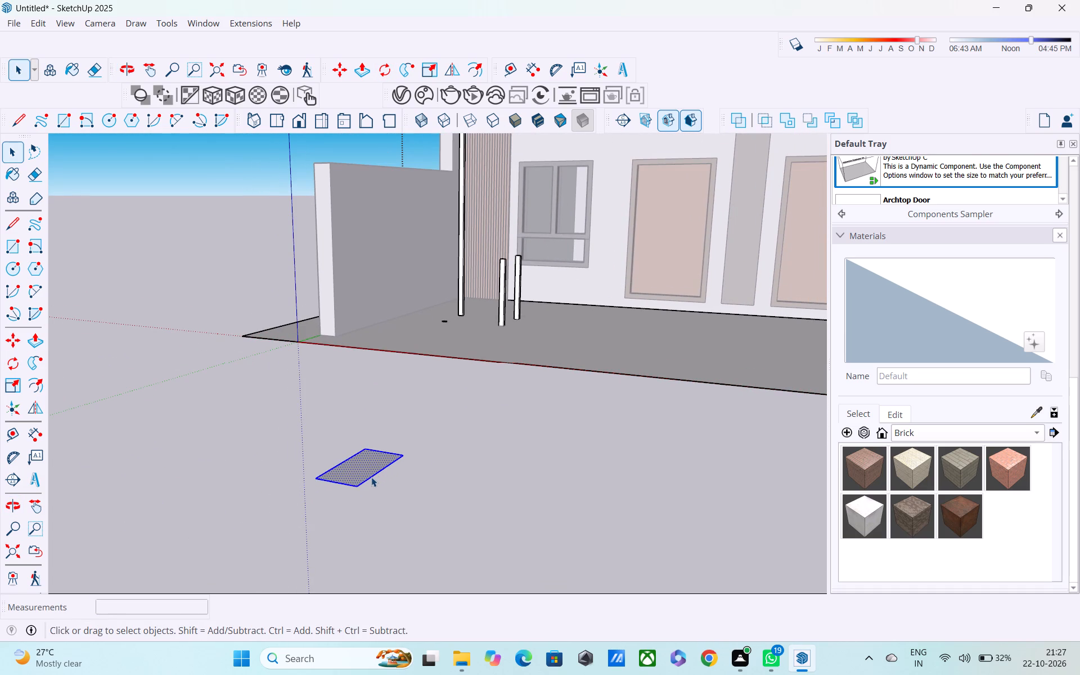
middle_click_drag(378, 489, 412, 525)
middle_click_drag(425, 521, 427, 503)
middle_click_drag(426, 513, 421, 471)
left_click(493, 508)
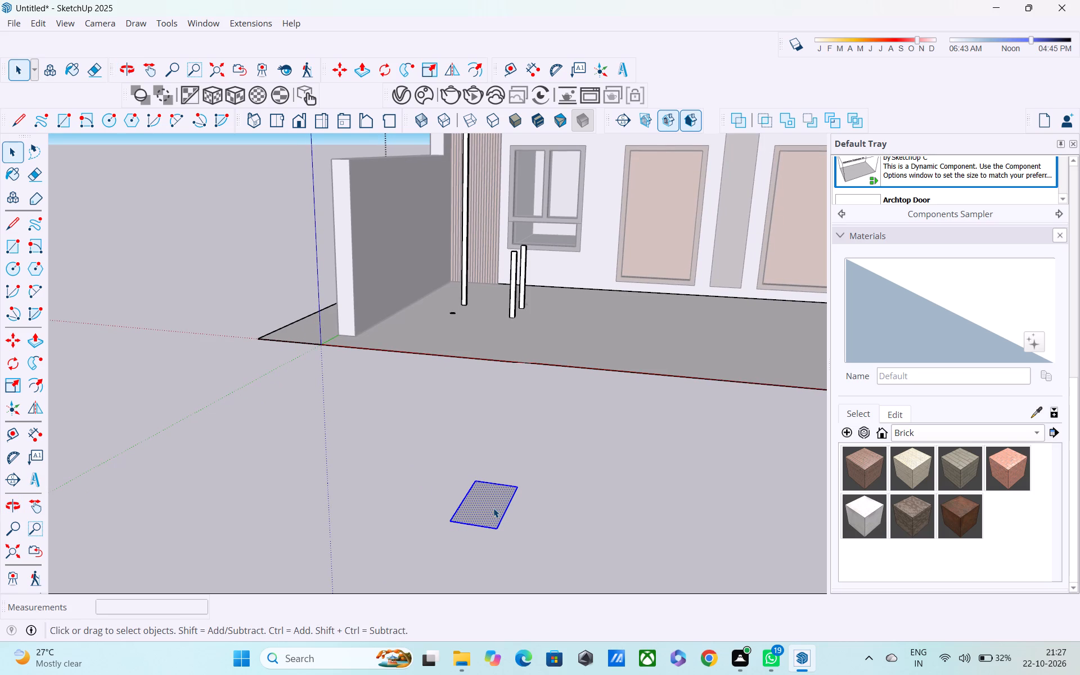
double_click(493, 507)
key("p")
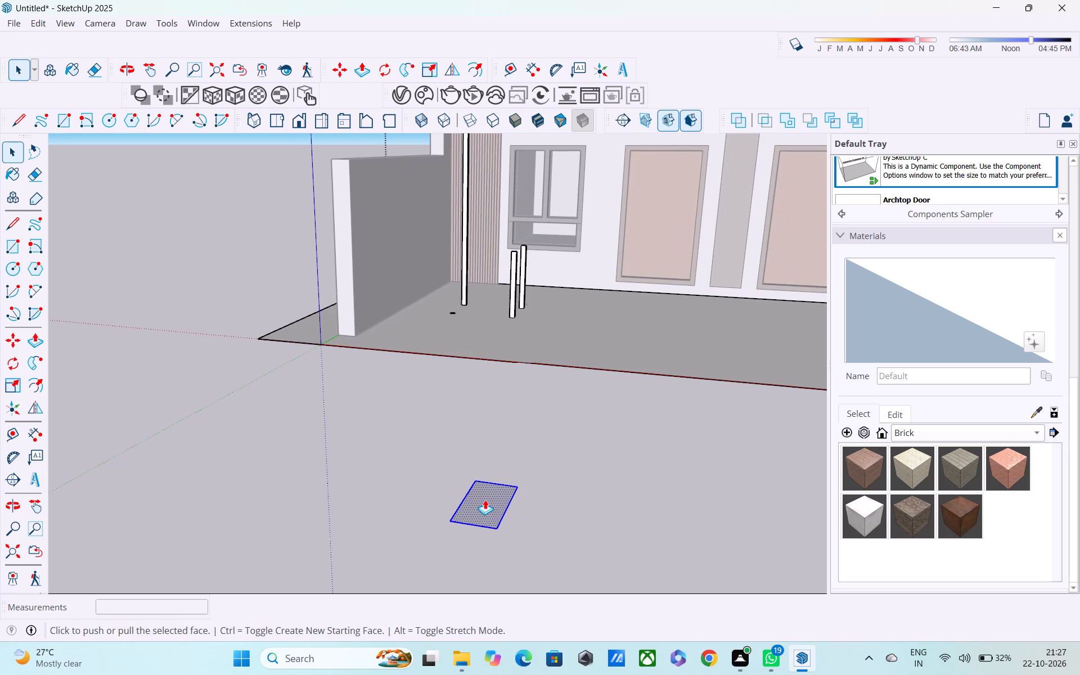
left_click(485, 502)
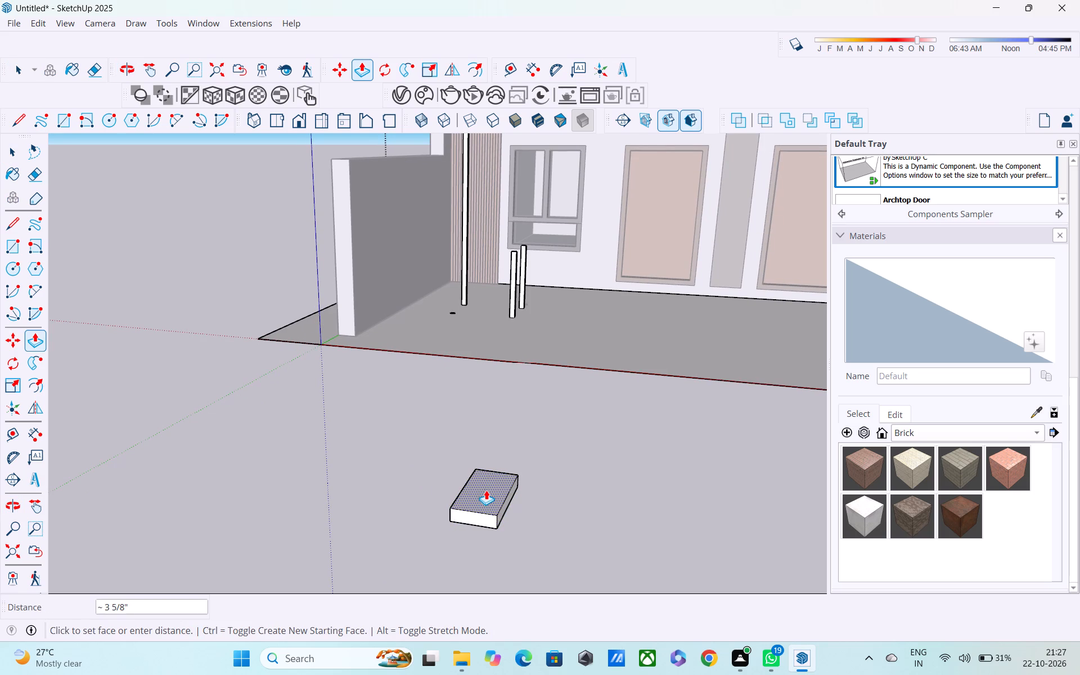
key("6")
key("shift+quotedbl")
key("Return")
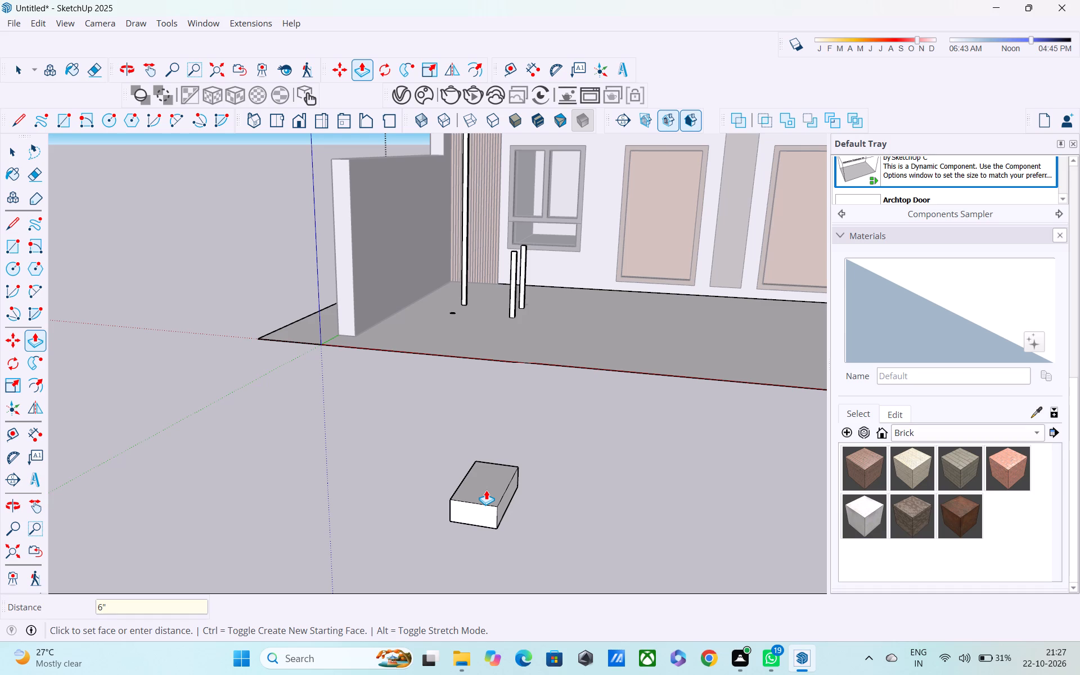
type("4\"")
key("Return")
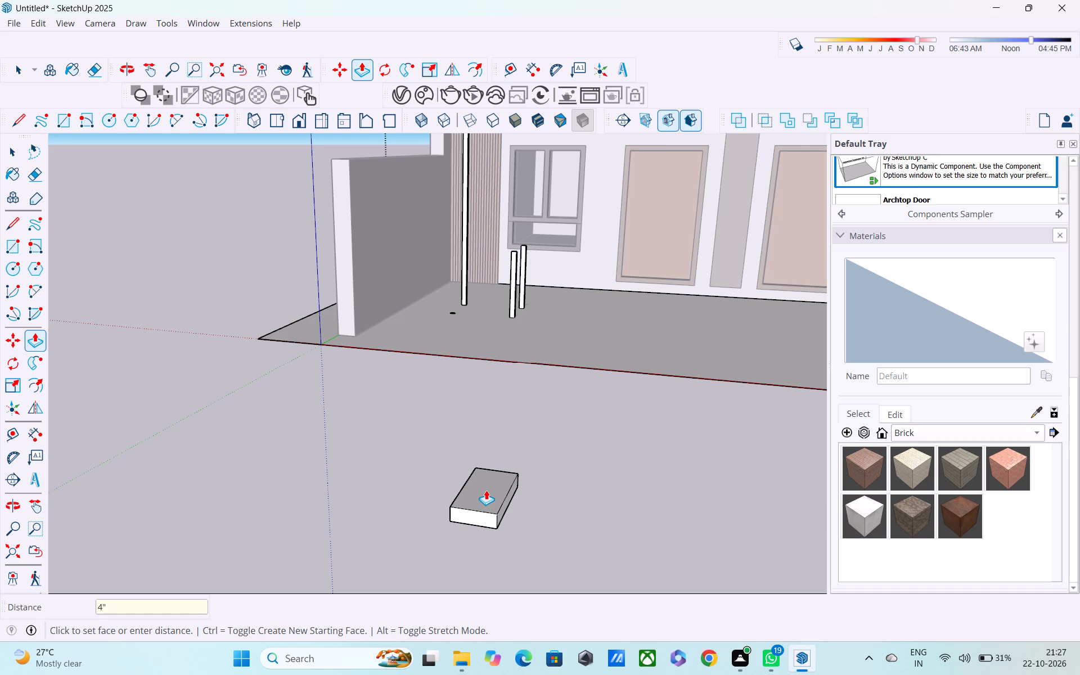
Select the whole 4" slab with all its faces and edges and make it a group.
scroll(488, 488, "down", 1)
middle_click_drag(488, 488, 355, 454)
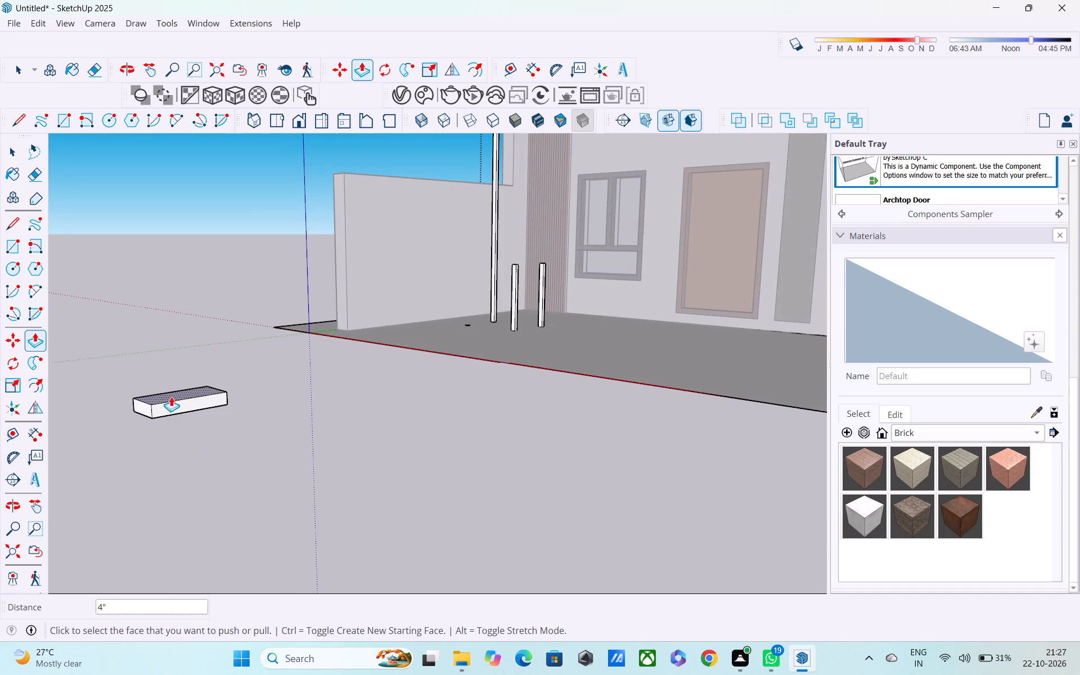
key("space")
double_click(172, 408)
double_click(172, 408)
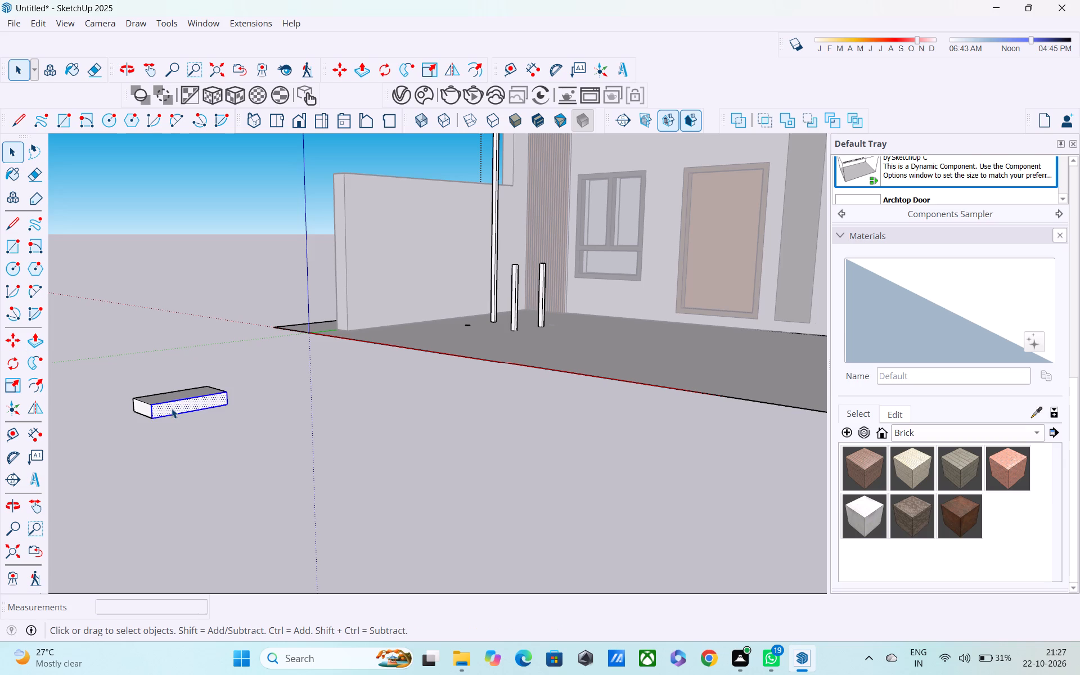
triple_click(169, 403)
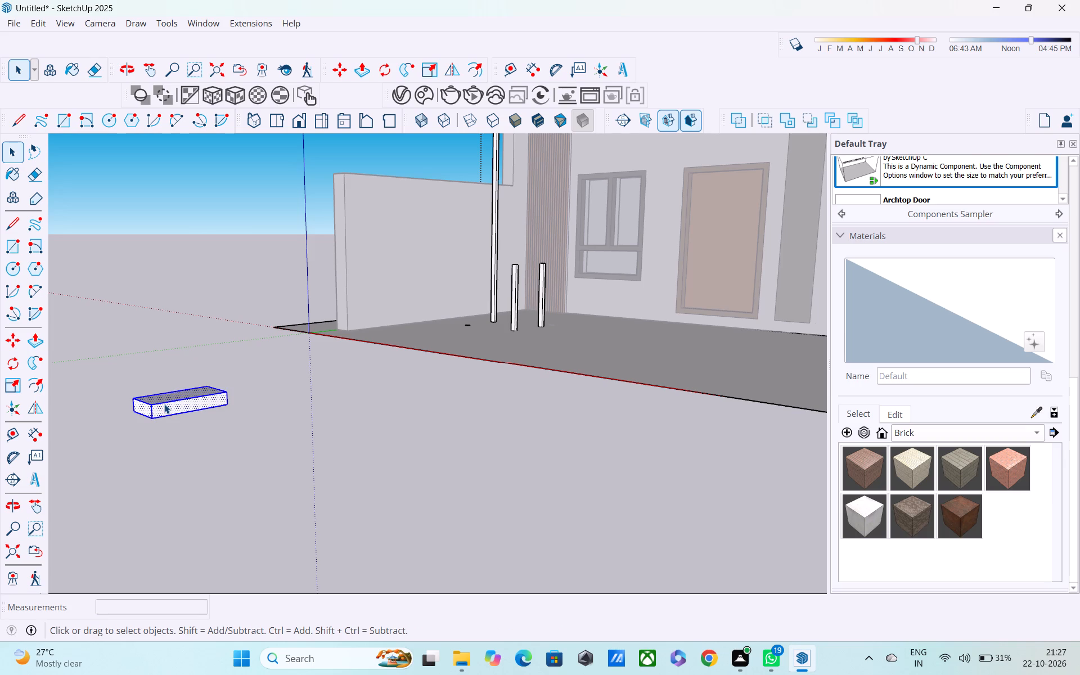
right_click(164, 404)
left_click(276, 211)
middle_click_drag(206, 404, 221, 454)
middle_click_drag(221, 456, 225, 416)
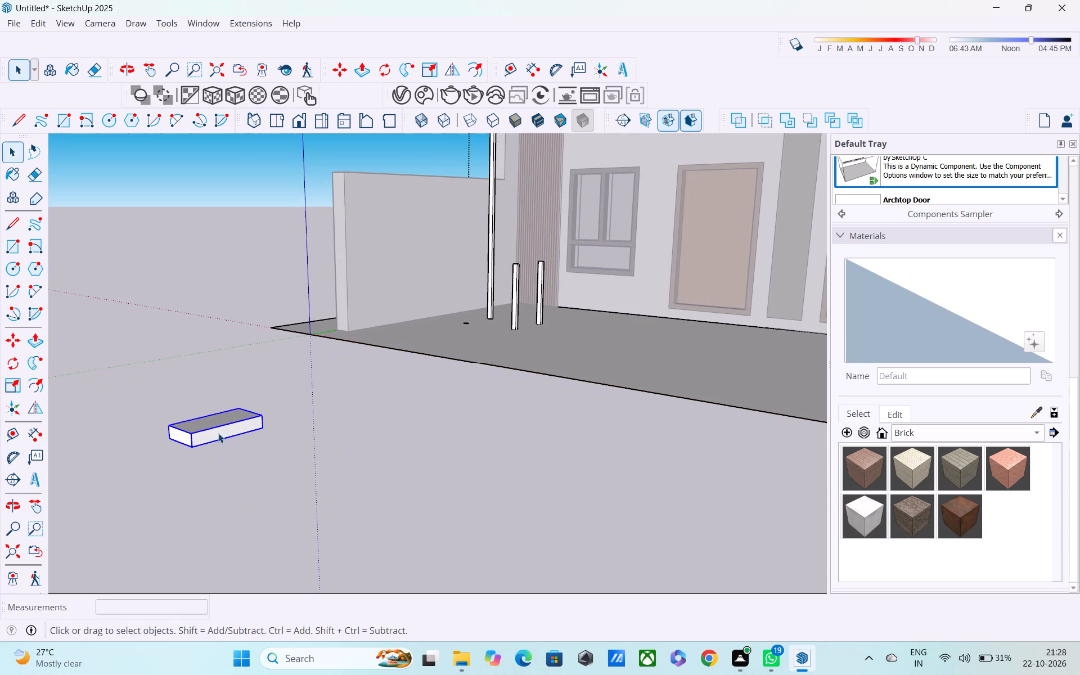
left_click(154, 392)
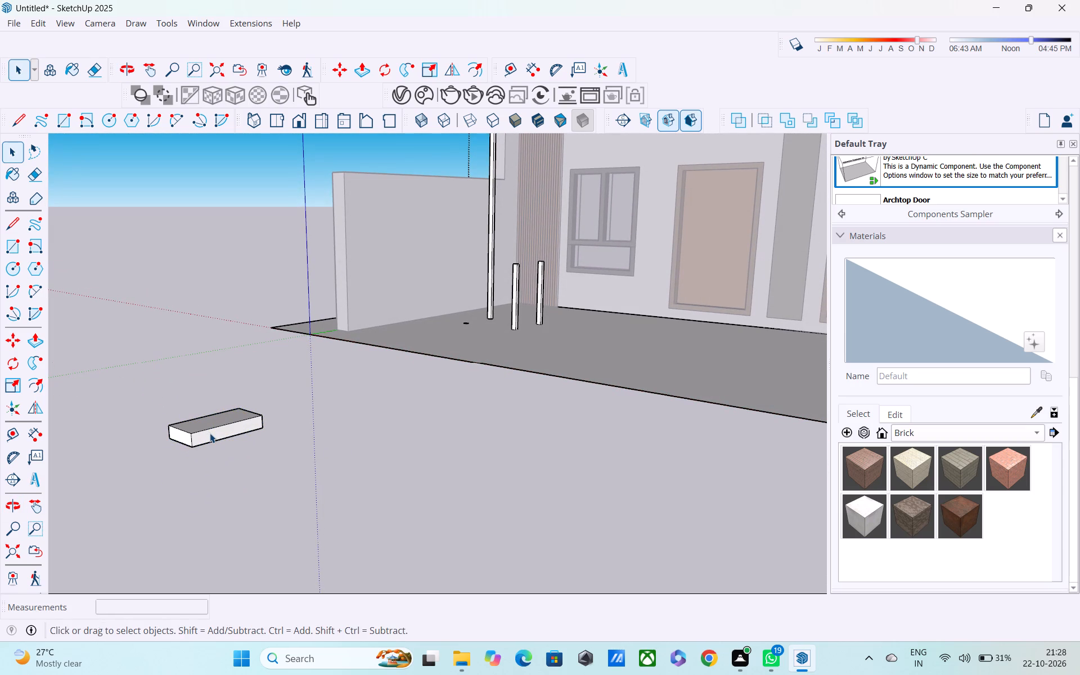
Move the grouped slab by its bottom front corner onto the base corner of the nearer short post, between the two short posts.
key("m")
left_click(193, 448)
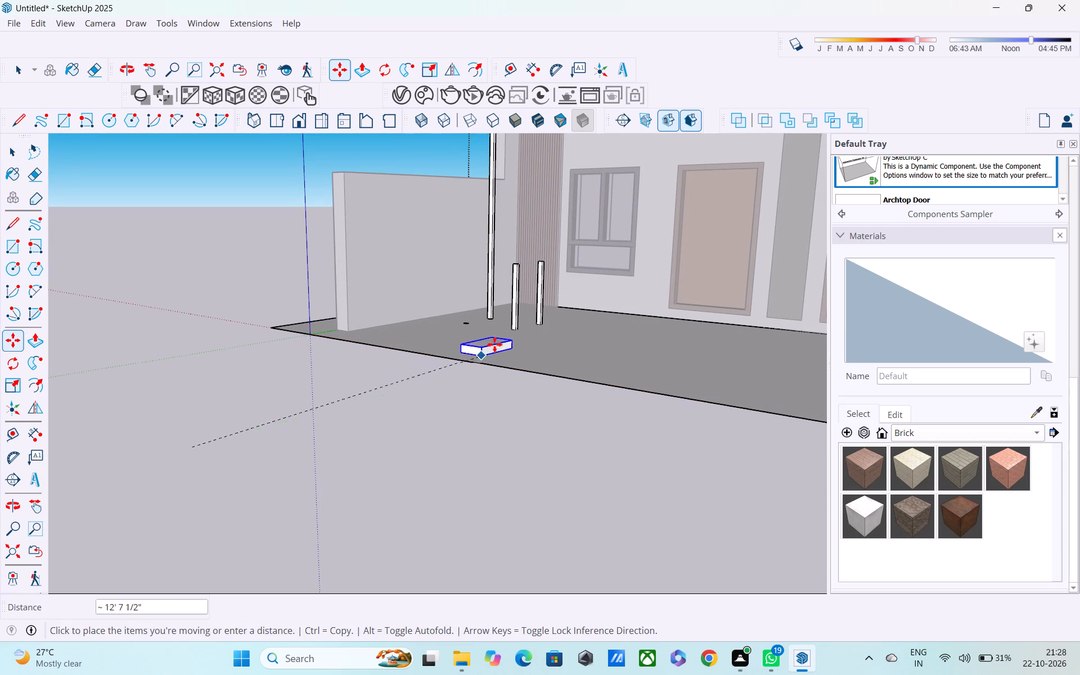
middle_click_drag(498, 318, 233, 460)
middle_click_drag(303, 454, 631, 365)
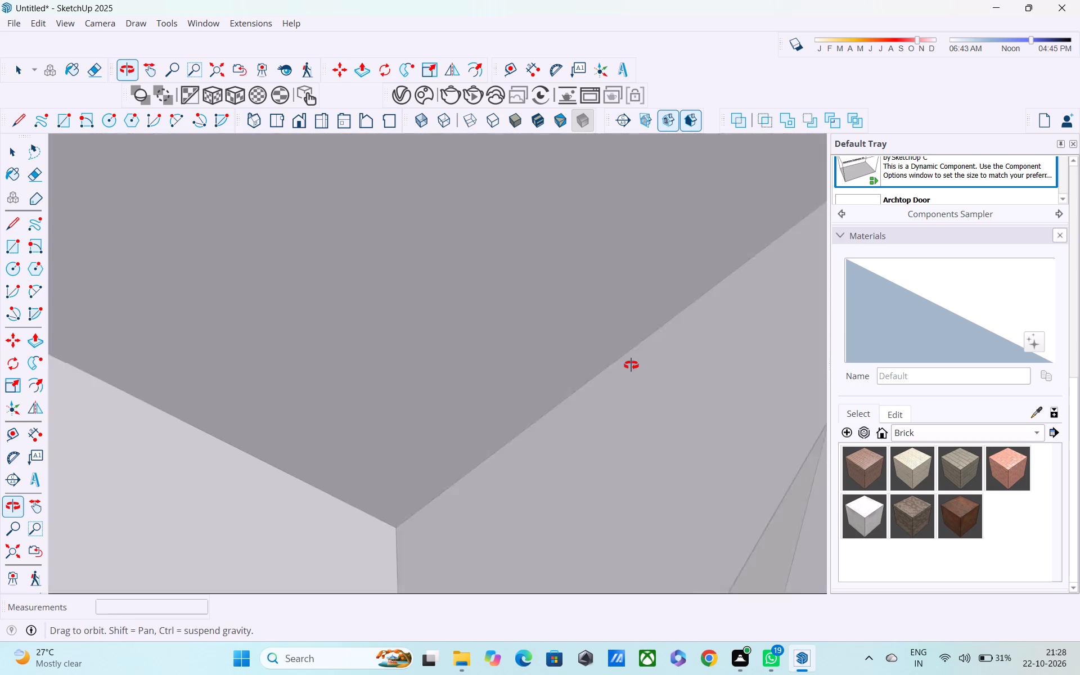
middle_click_drag(631, 365, 639, 362)
scroll(634, 367, "down", 4)
scroll(275, 566, "down", 6)
middle_click_drag(265, 602, 427, 463, "shift")
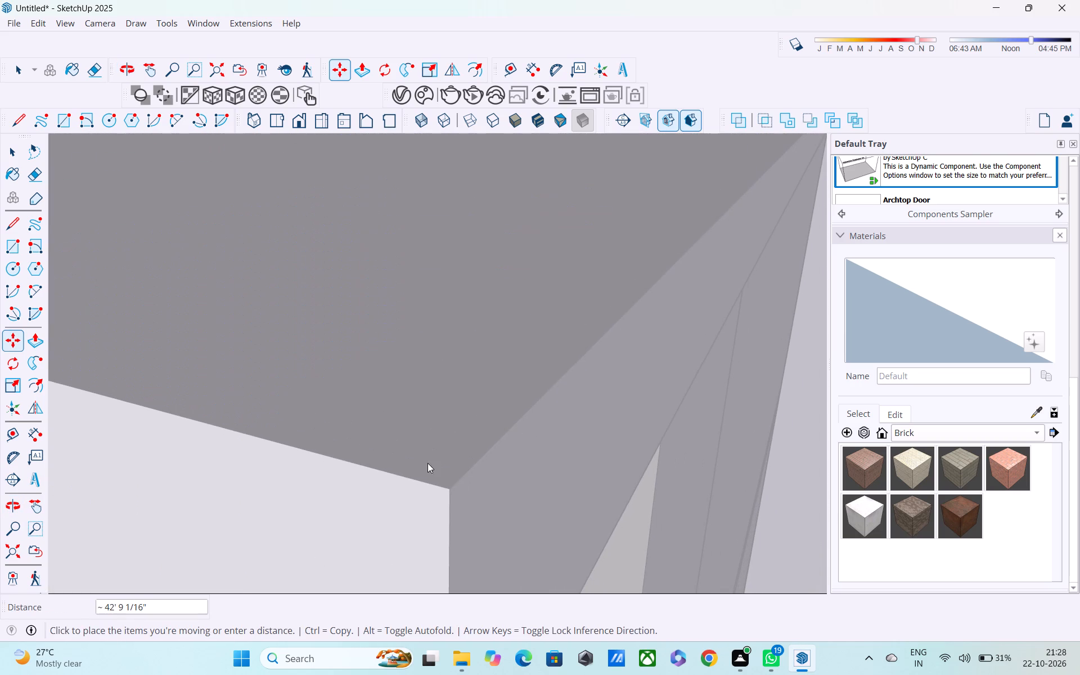
middle_click_drag(427, 463, 429, 462, "shift")
scroll(429, 462, "up", 1)
scroll(429, 465, "down", 4)
middle_click_drag(377, 510, 666, 241)
scroll(613, 305, "down", 4)
scroll(313, 469, "down", 2)
middle_click_drag(295, 484, 294, 480, "shift")
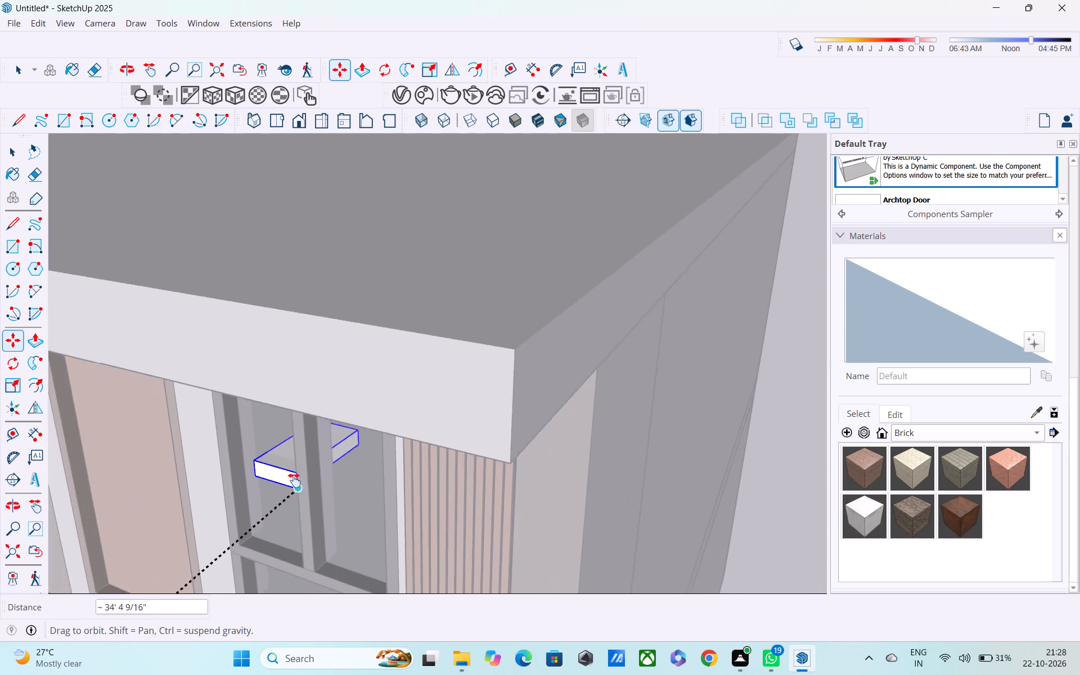
middle_click_drag(294, 480, 554, 271, "shift")
middle_click_drag(339, 390, 560, 280, "shift")
middle_click_drag(278, 420, 512, 203, "shift")
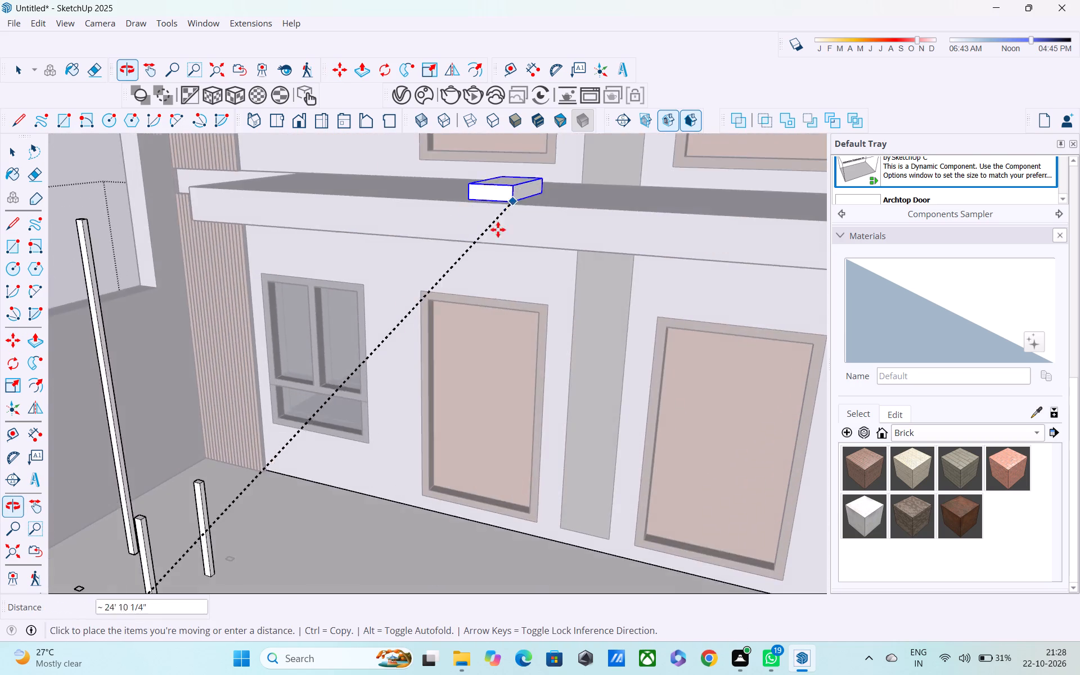
scroll(364, 346, "down", 4)
scroll(198, 535, "up", 4)
scroll(253, 482, "up", 2)
middle_click_drag(237, 489, 238, 492)
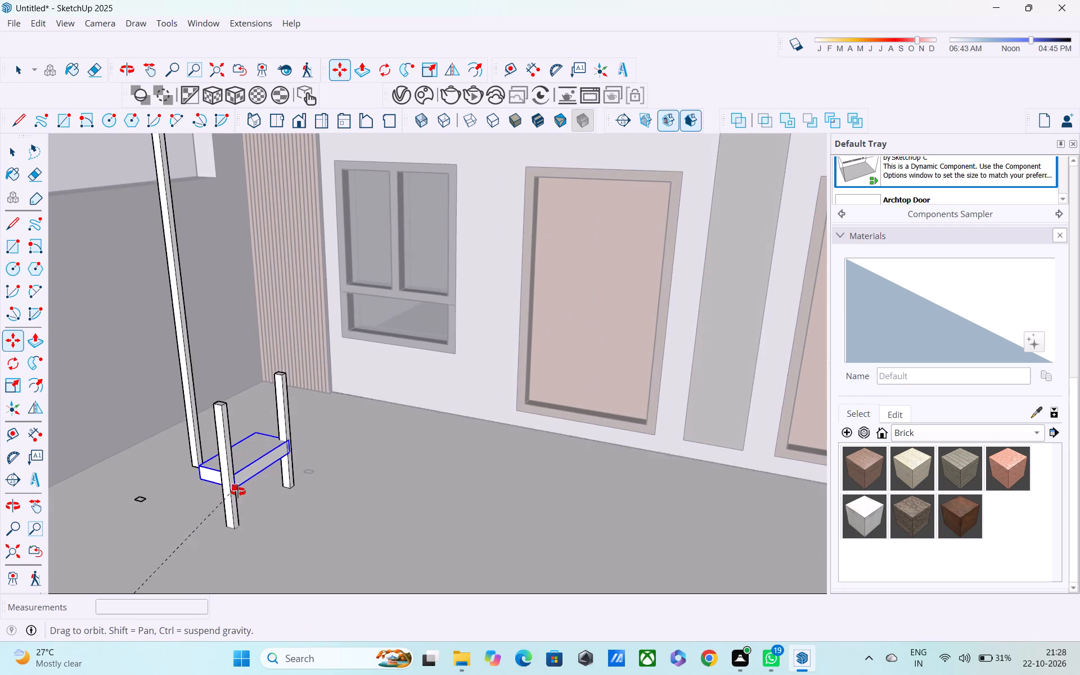
middle_click_drag(238, 492, 516, 415)
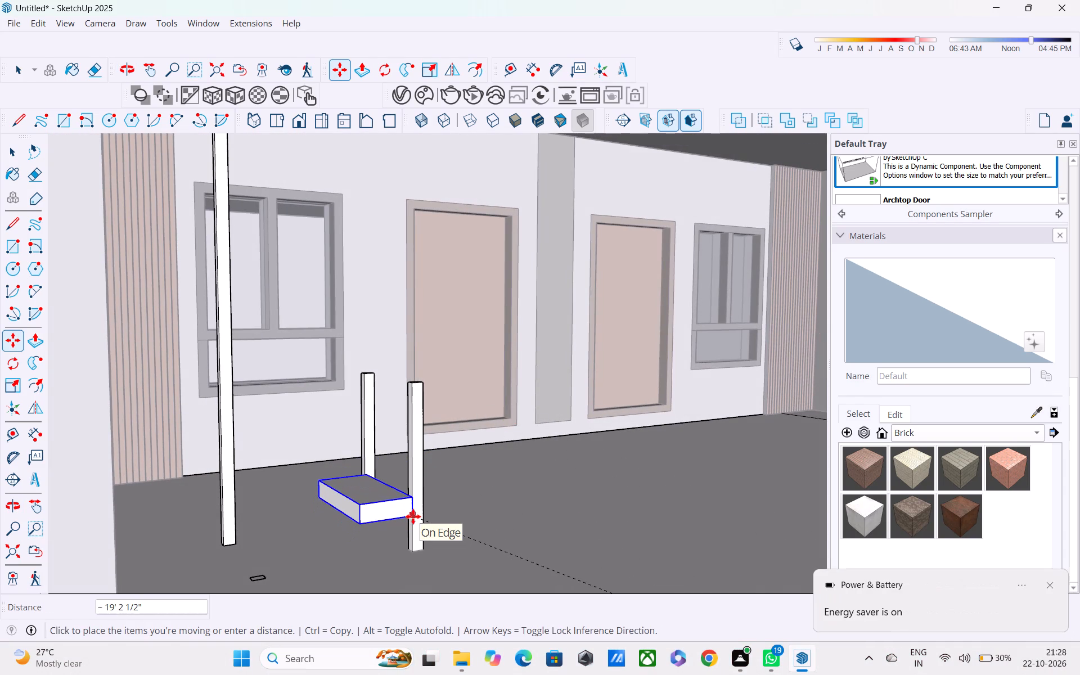
middle_click_drag(413, 516, 353, 528)
scroll(352, 529, "up", 4)
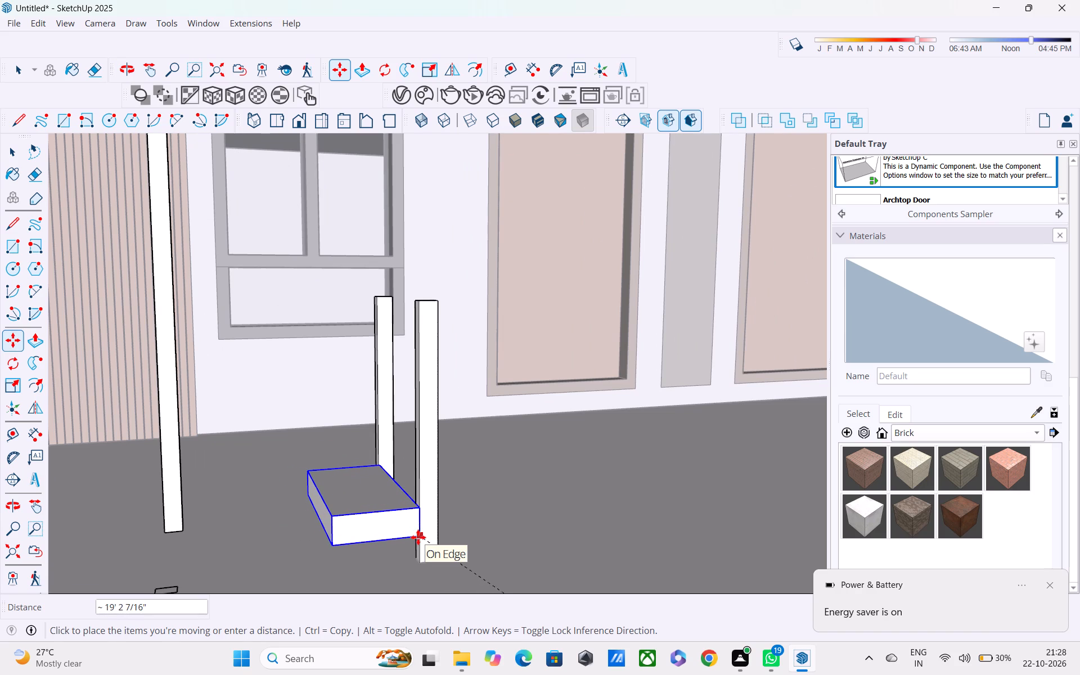
middle_click_drag(417, 537, 148, 535)
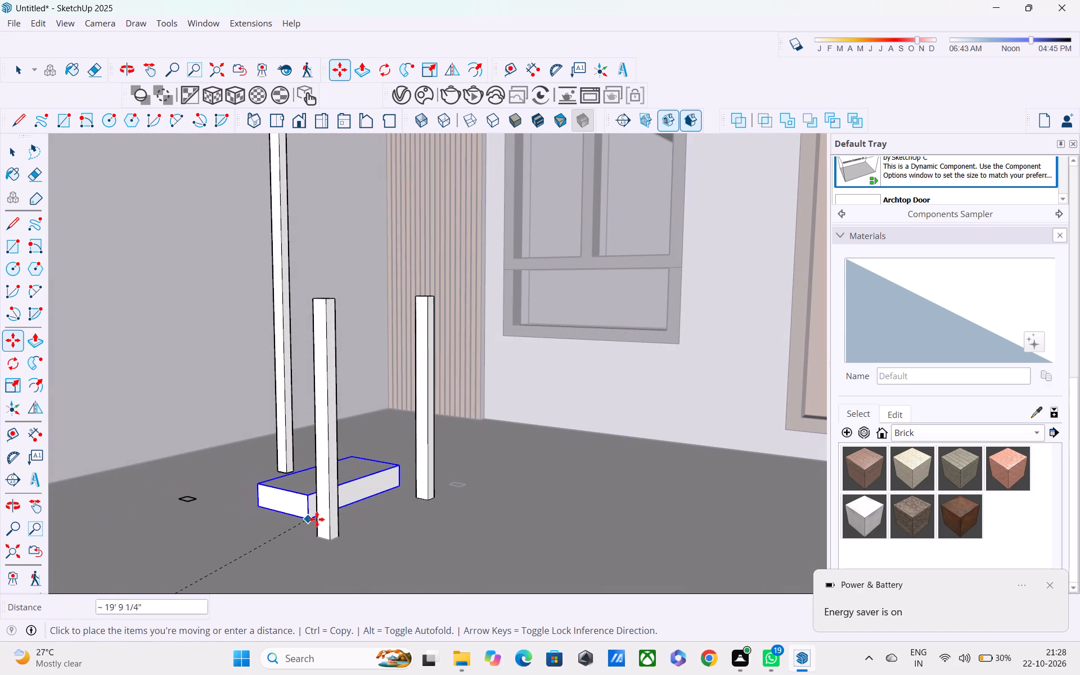
middle_click_drag(341, 516, 196, 501)
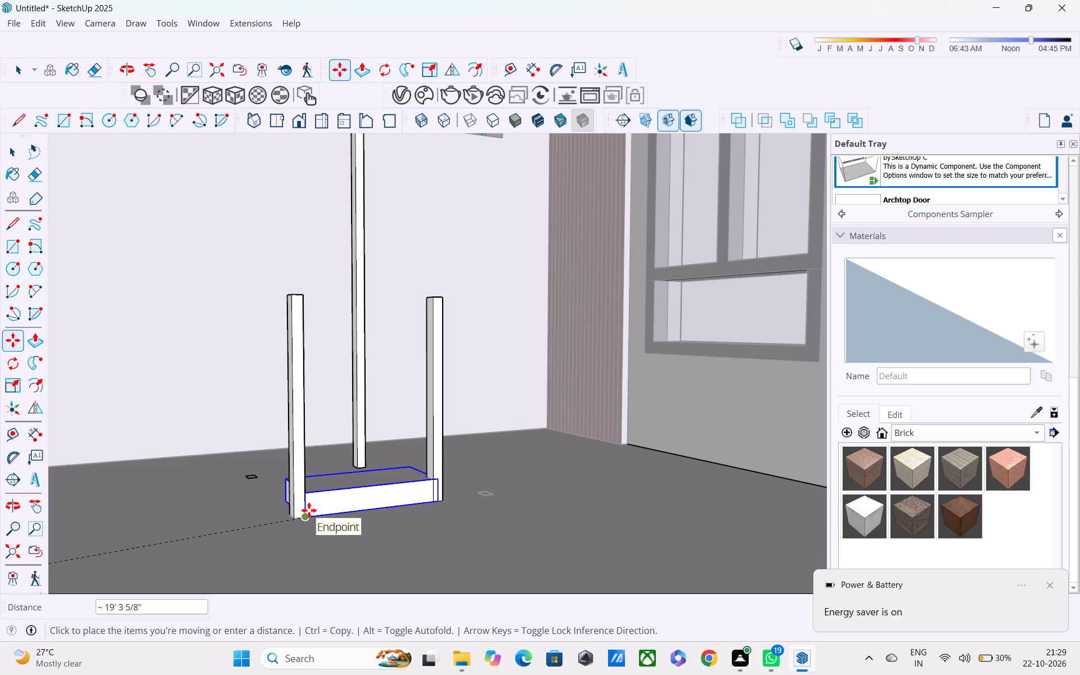
left_click(309, 510)
Copy the slab from its bottom corner about 1' 1 3/8" upward and toward the tall post as a second stair tread.
middle_click_drag(314, 511, 616, 496)
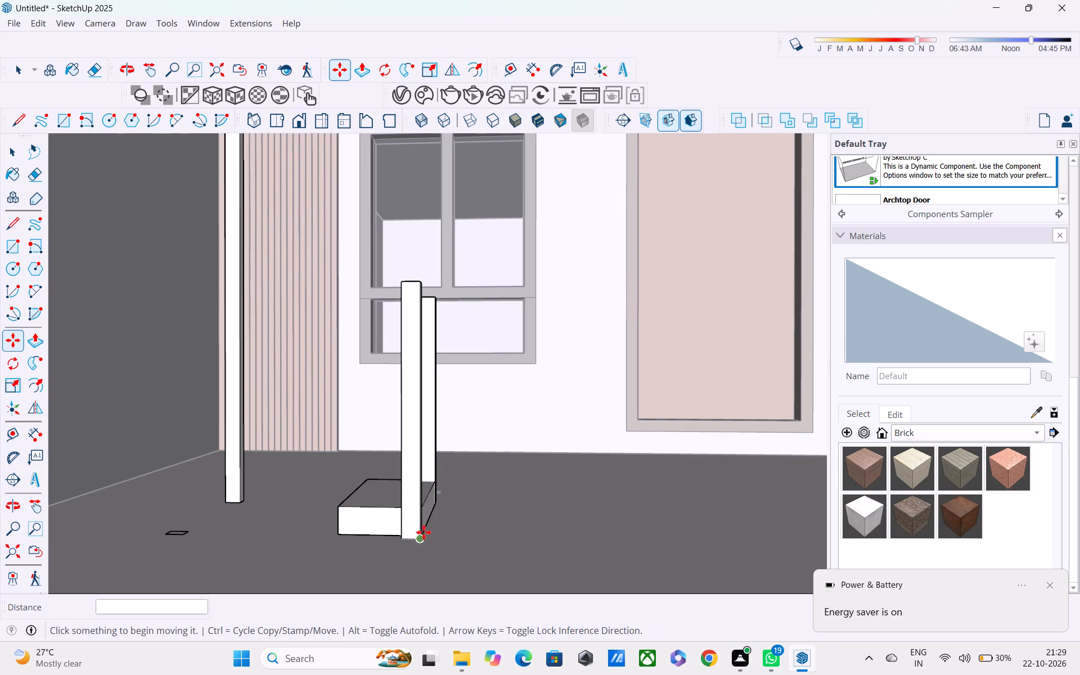
middle_click_drag(421, 534, 276, 530)
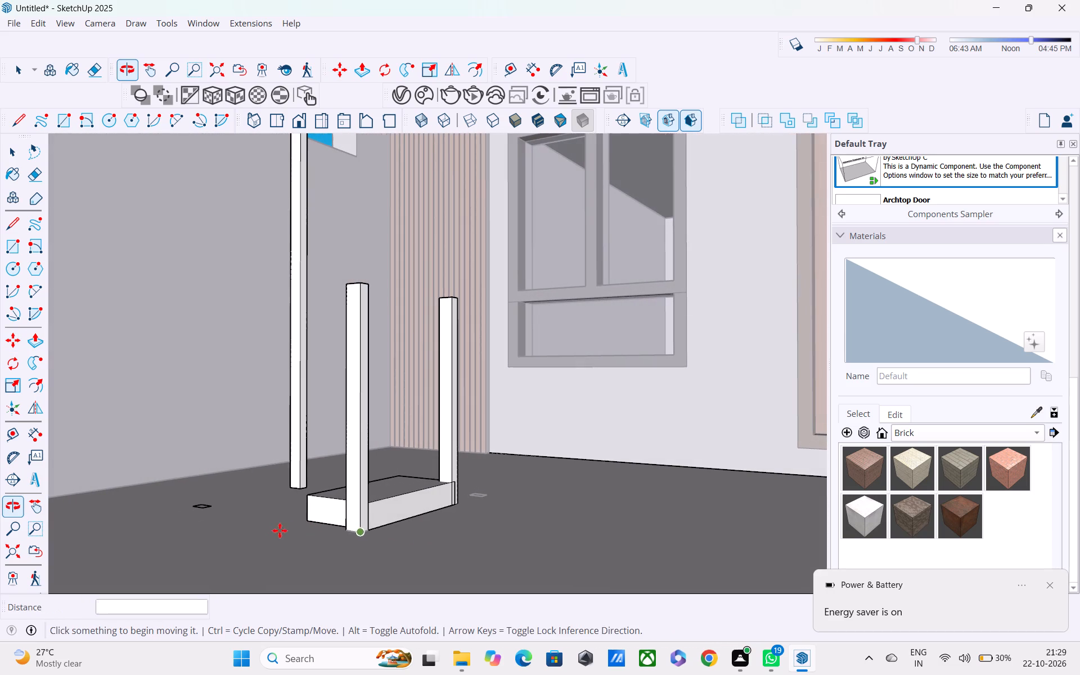
left_click(368, 530)
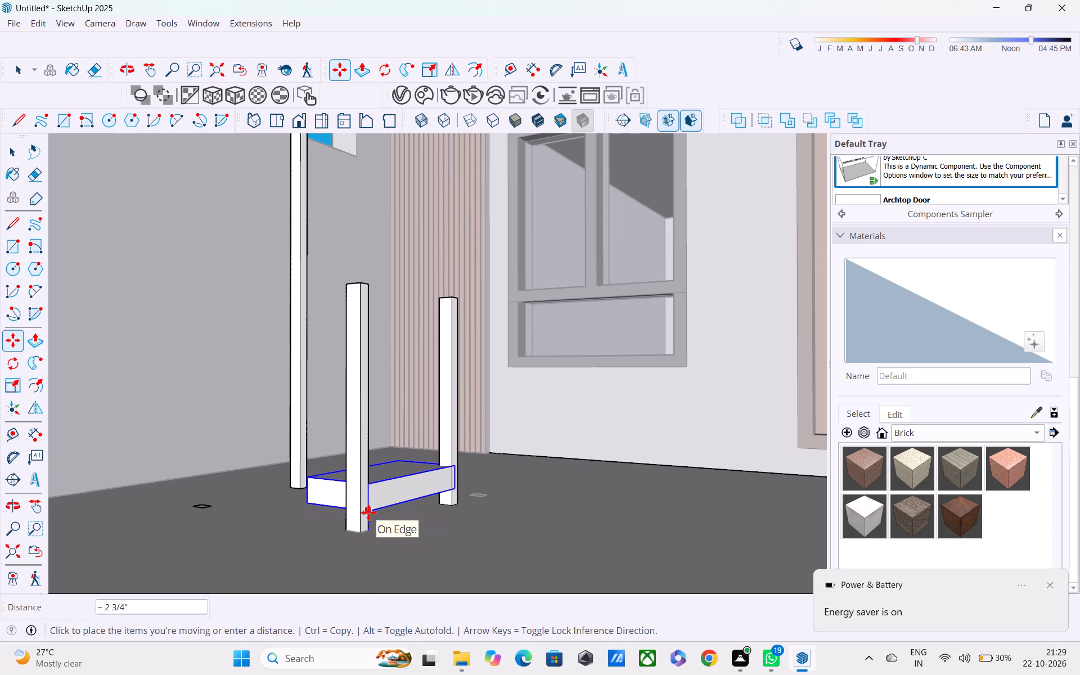
middle_click_drag(310, 499, 475, 501)
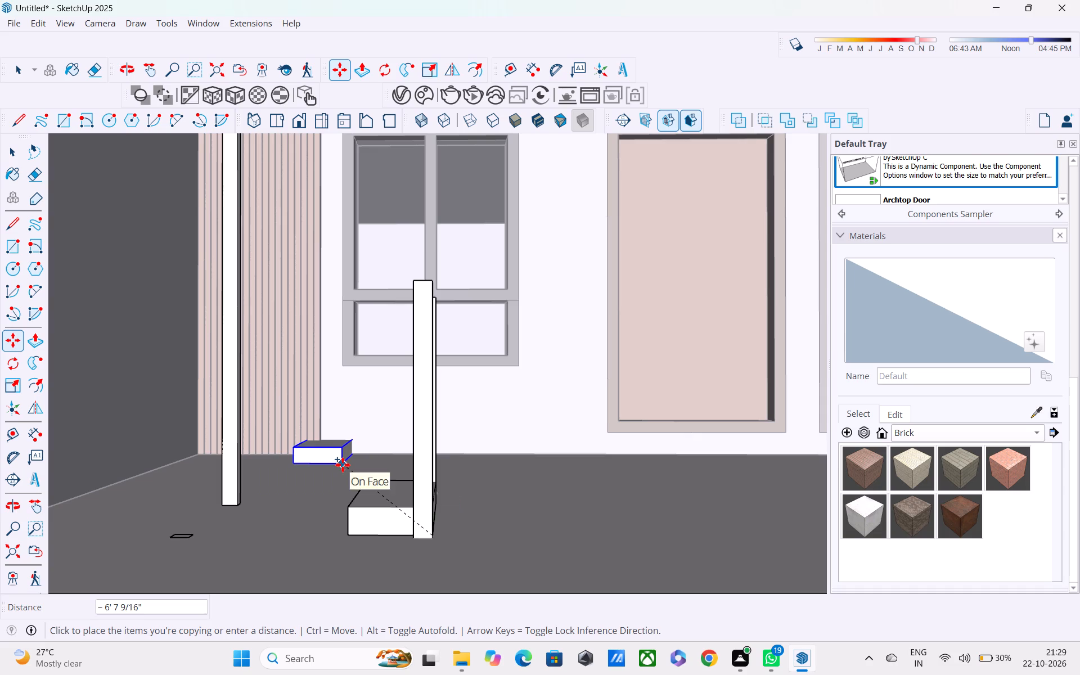
middle_click_drag(356, 469, 470, 496)
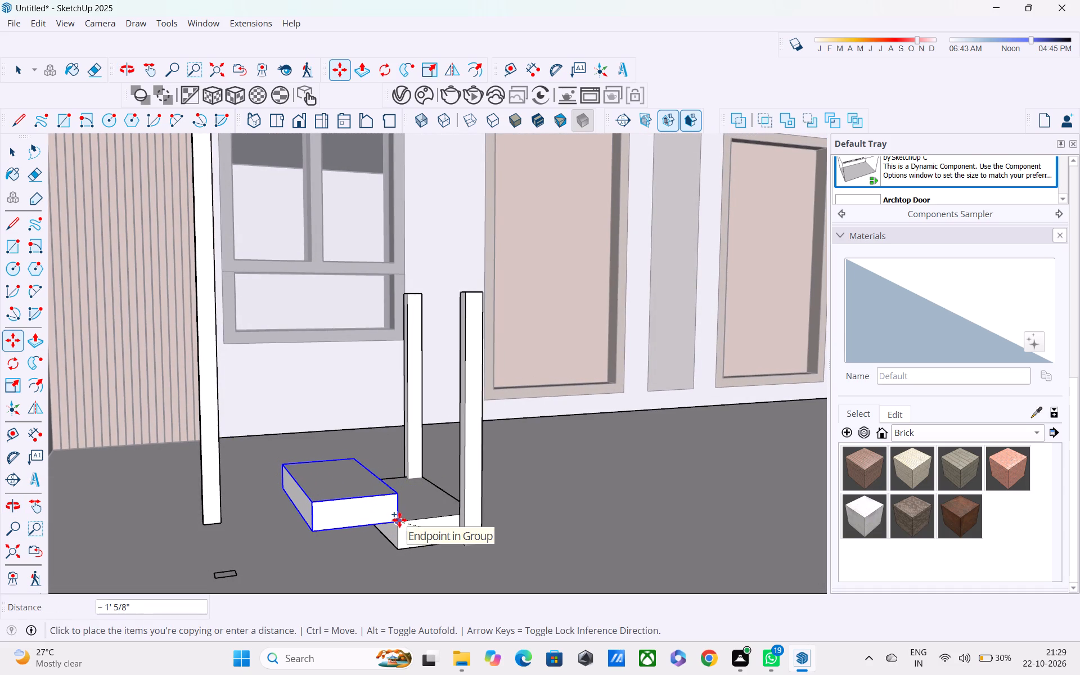
middle_click_drag(399, 520, 218, 462)
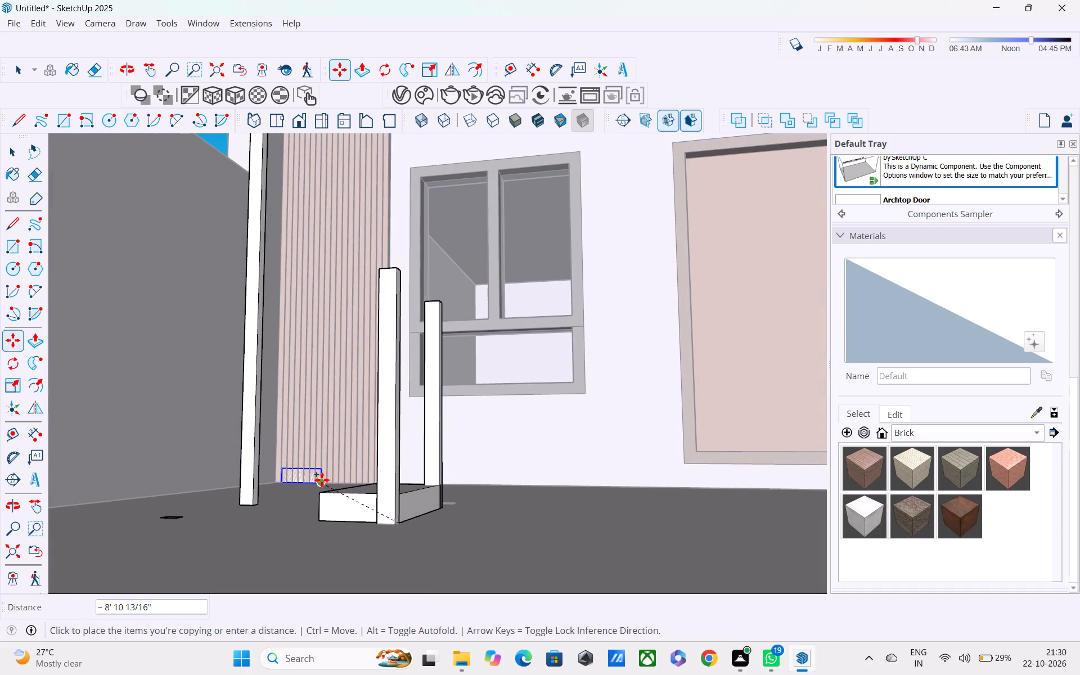
middle_click_drag(321, 494, 206, 552)
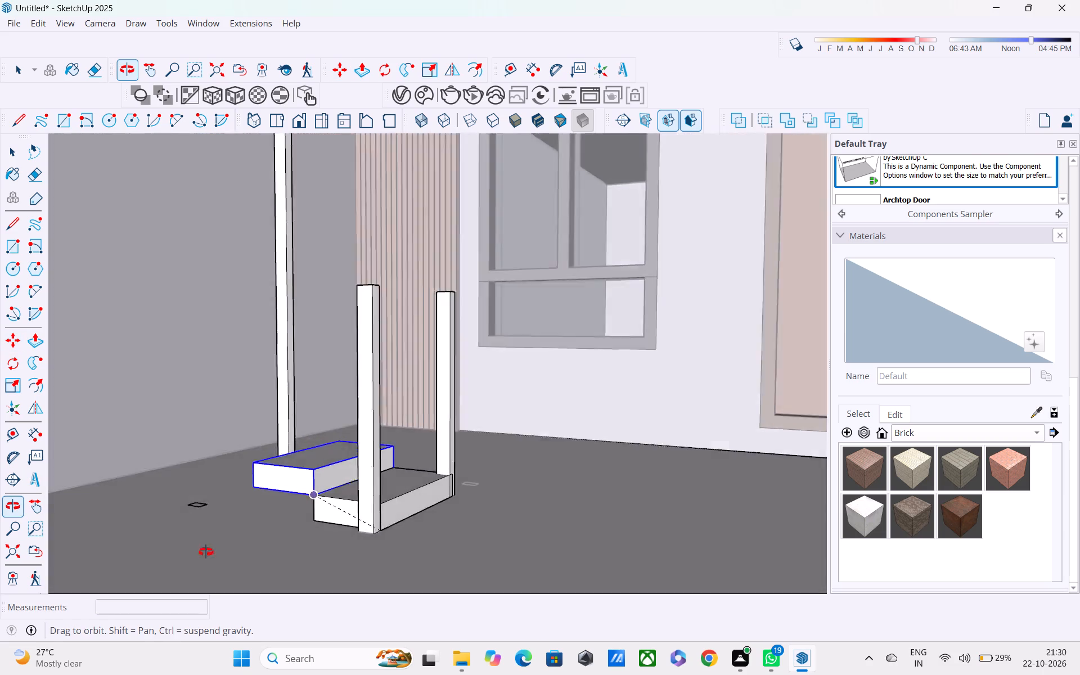
middle_click_drag(206, 552, 0, 613)
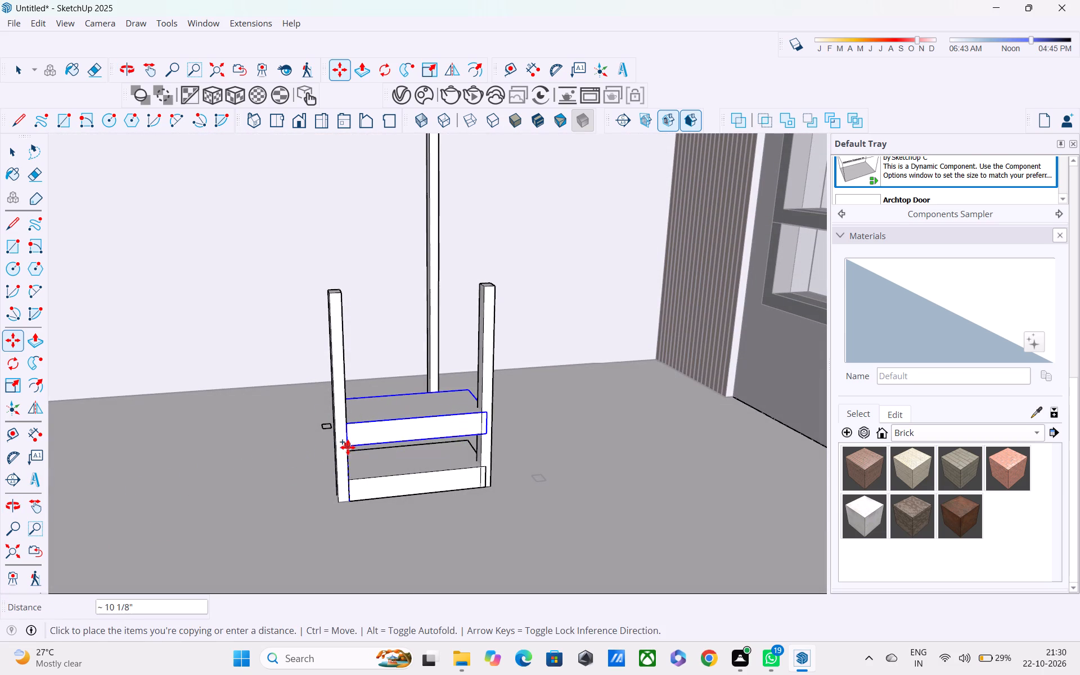
middle_click_drag(348, 447, 231, 489)
scroll(348, 448, "up", 6)
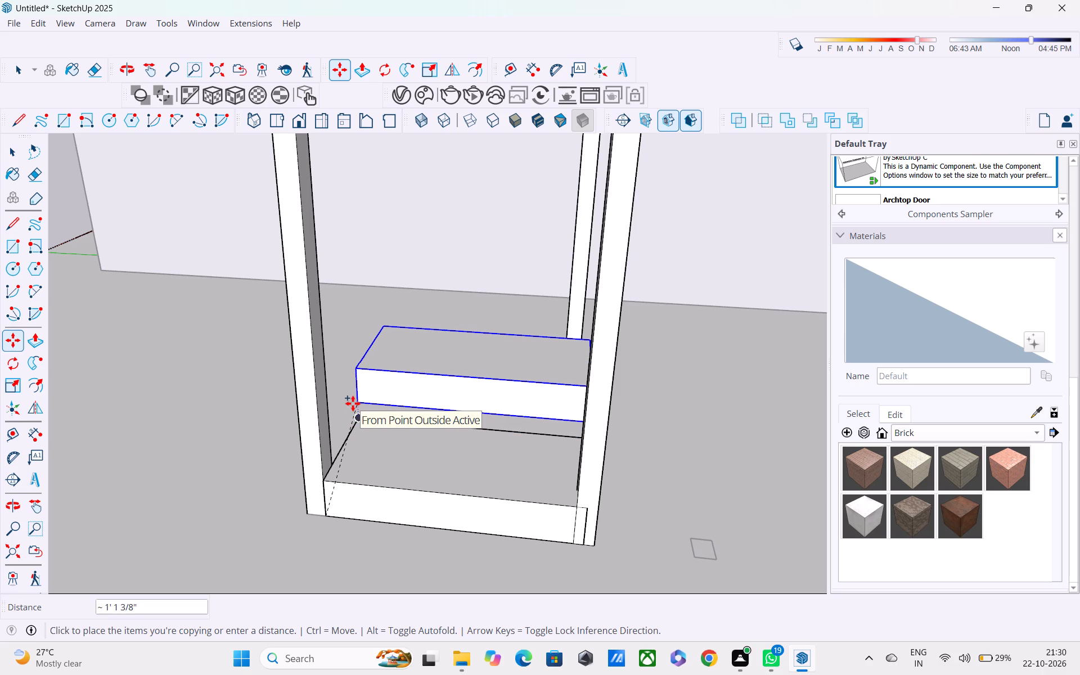
left_click(353, 403)
Select both treads and copy them together from the lower tread's bottom corner, up and toward the tall post, as the third and fourth treads.
middle_click_drag(395, 442, 427, 449)
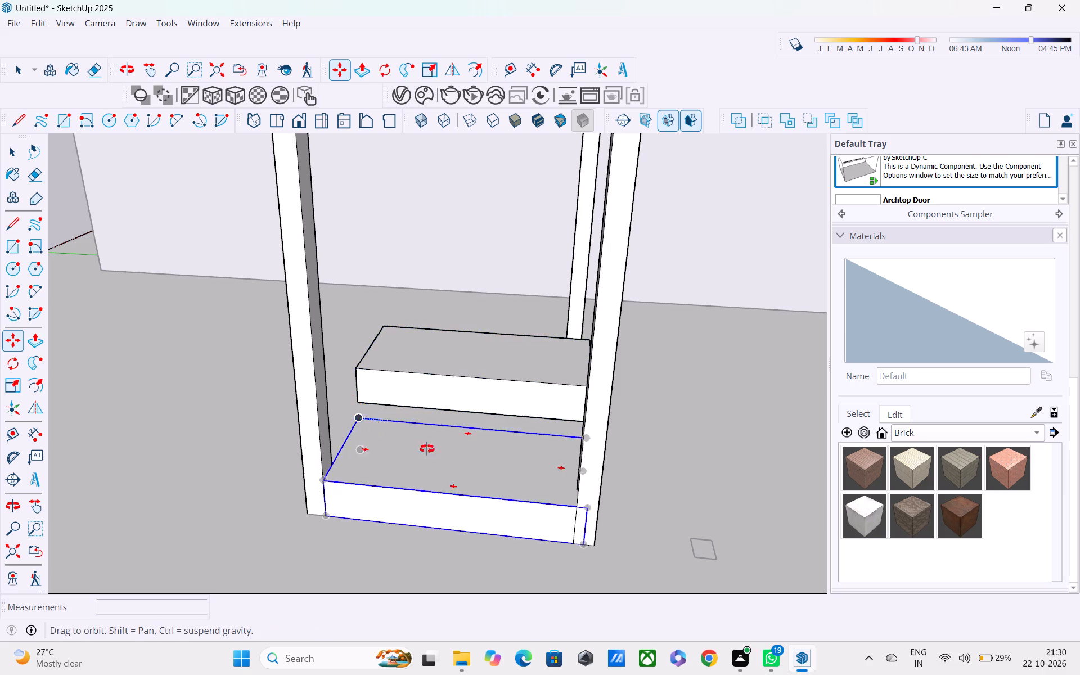
middle_click_drag(427, 449, 778, 303)
middle_click_drag(506, 447, 601, 464)
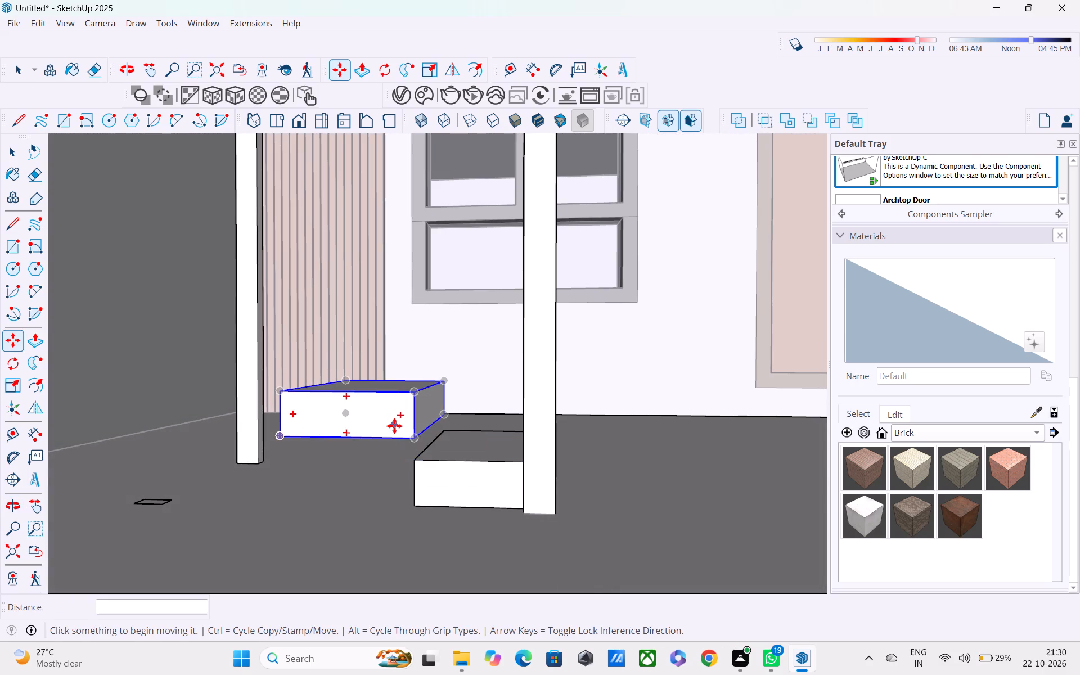
key("space")
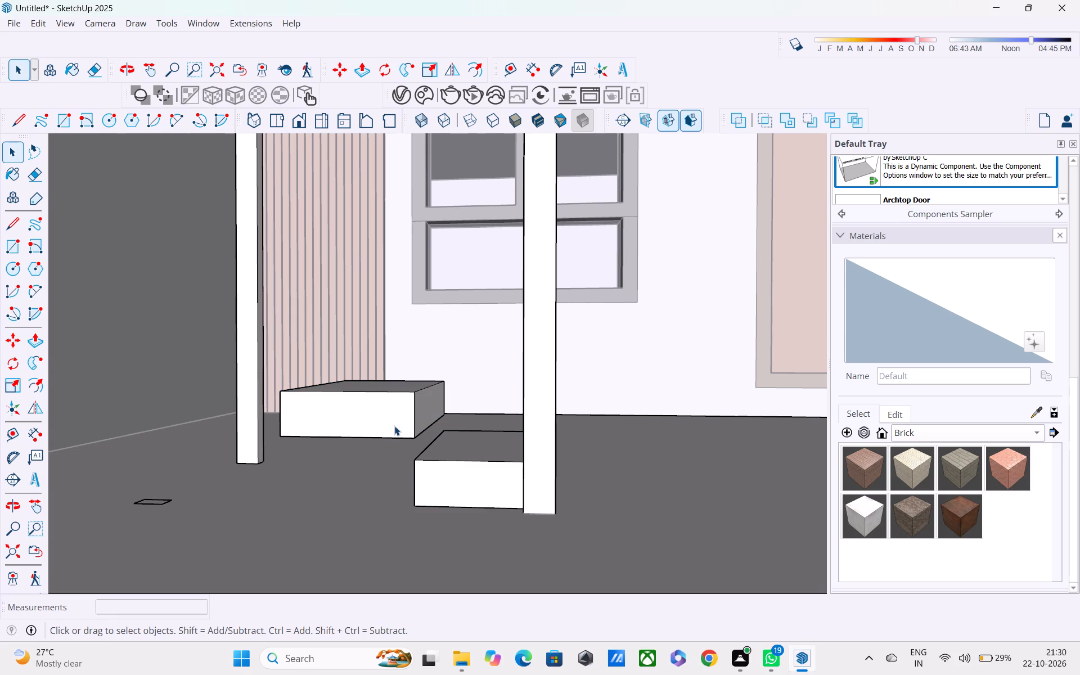
left_click(394, 426, "shift")
left_click(439, 470, "shift")
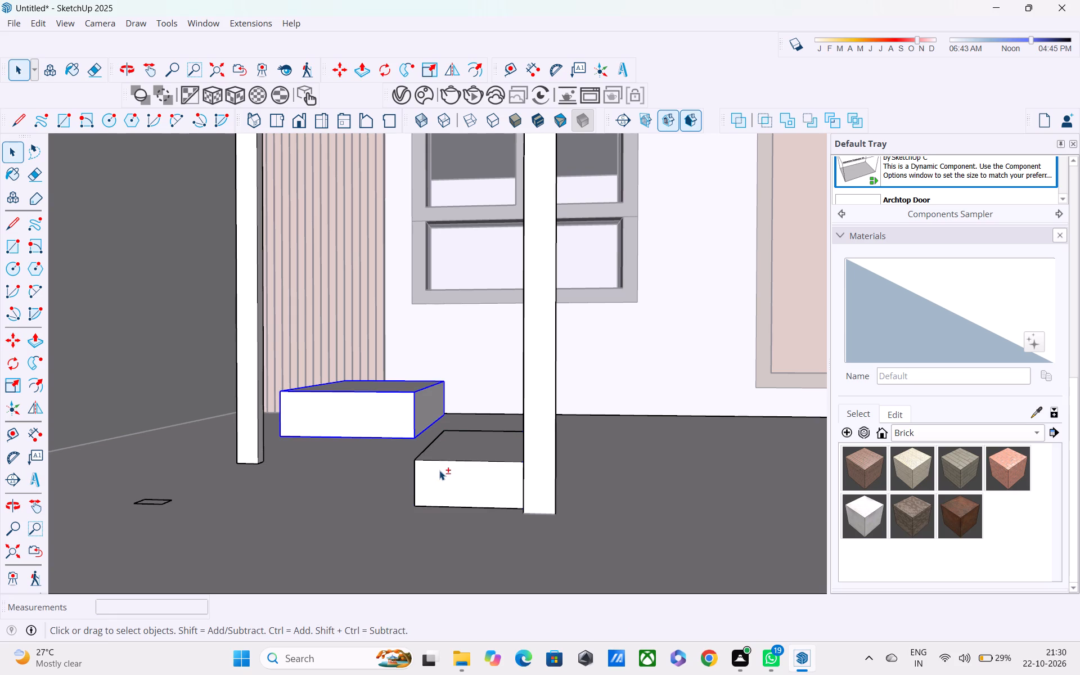
key("m")
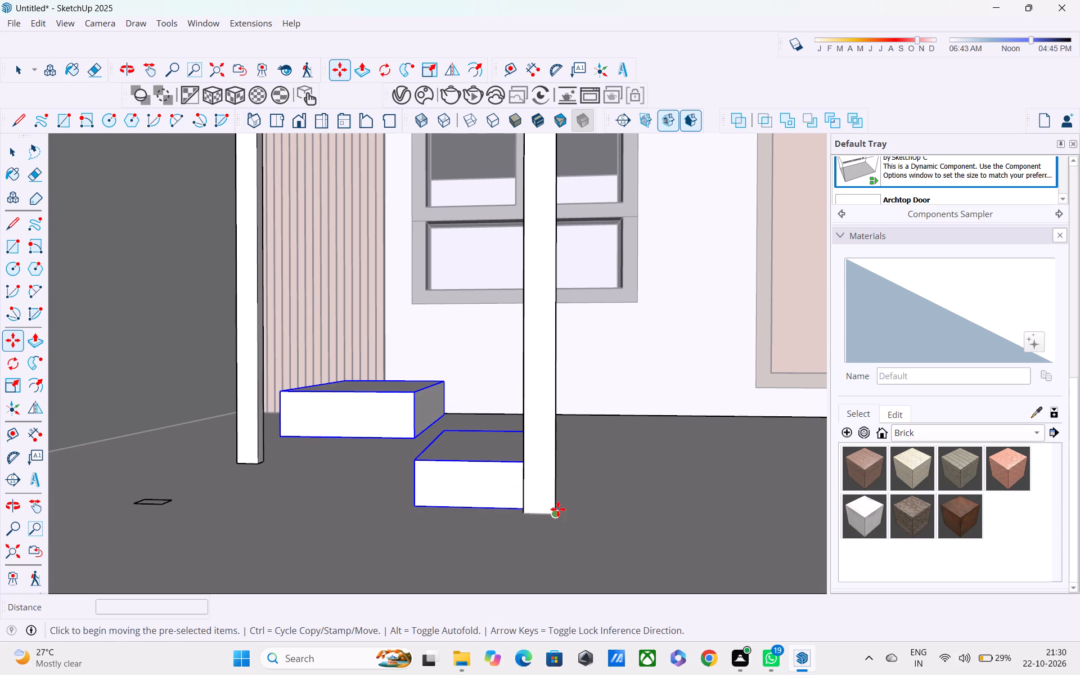
middle_click_drag(558, 509, 350, 512)
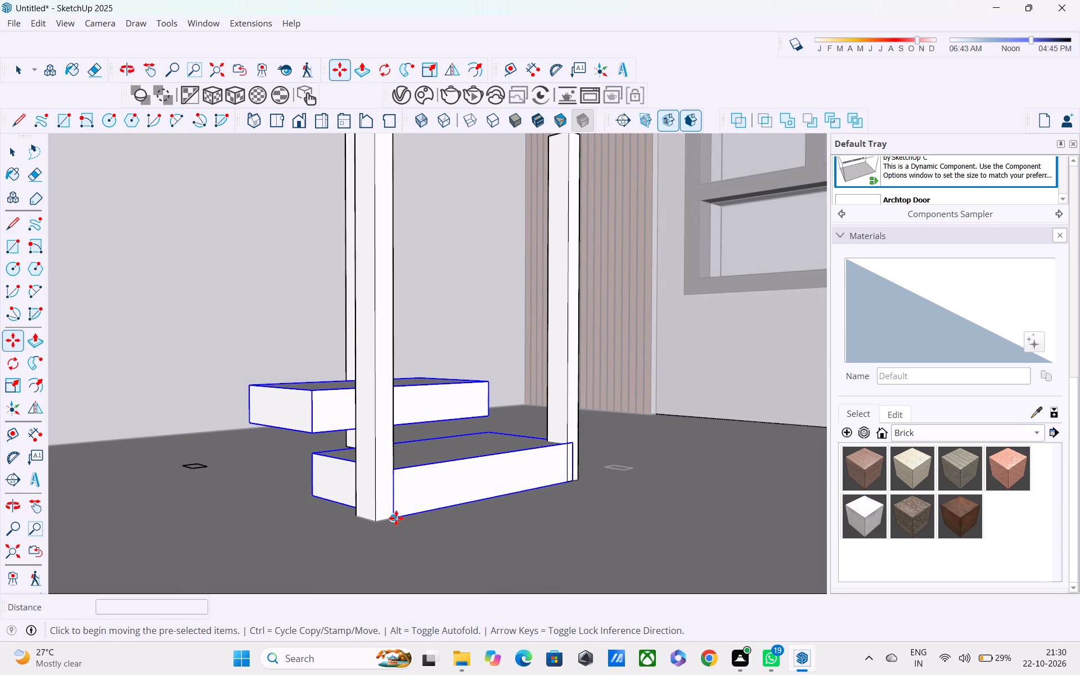
left_click(393, 518)
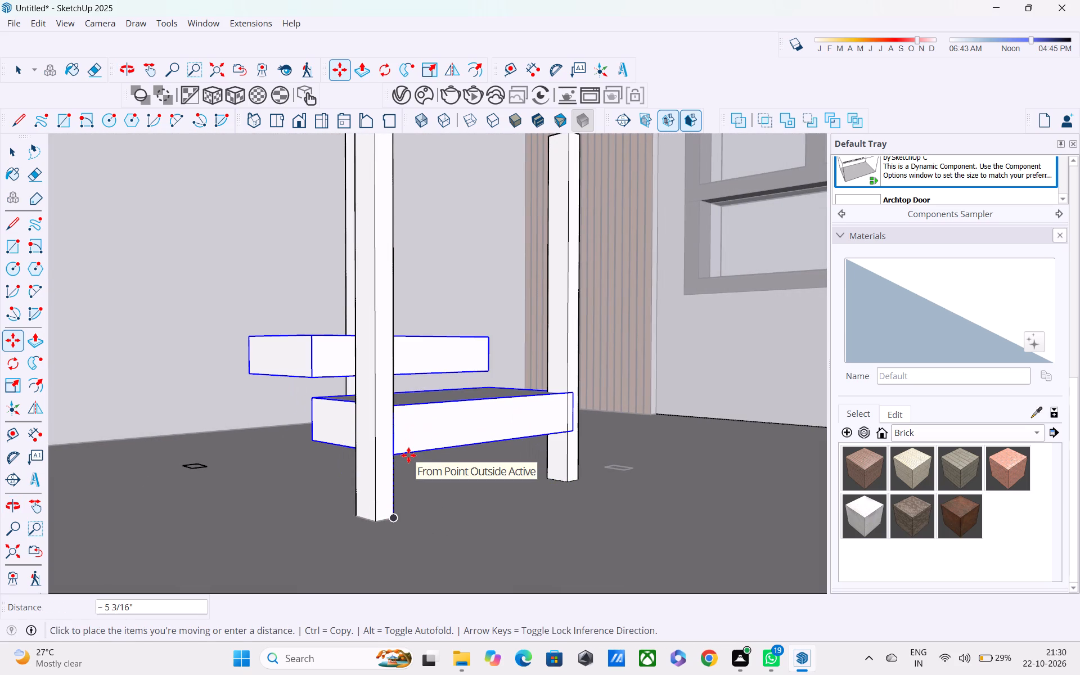
middle_click_drag(312, 386, 465, 419)
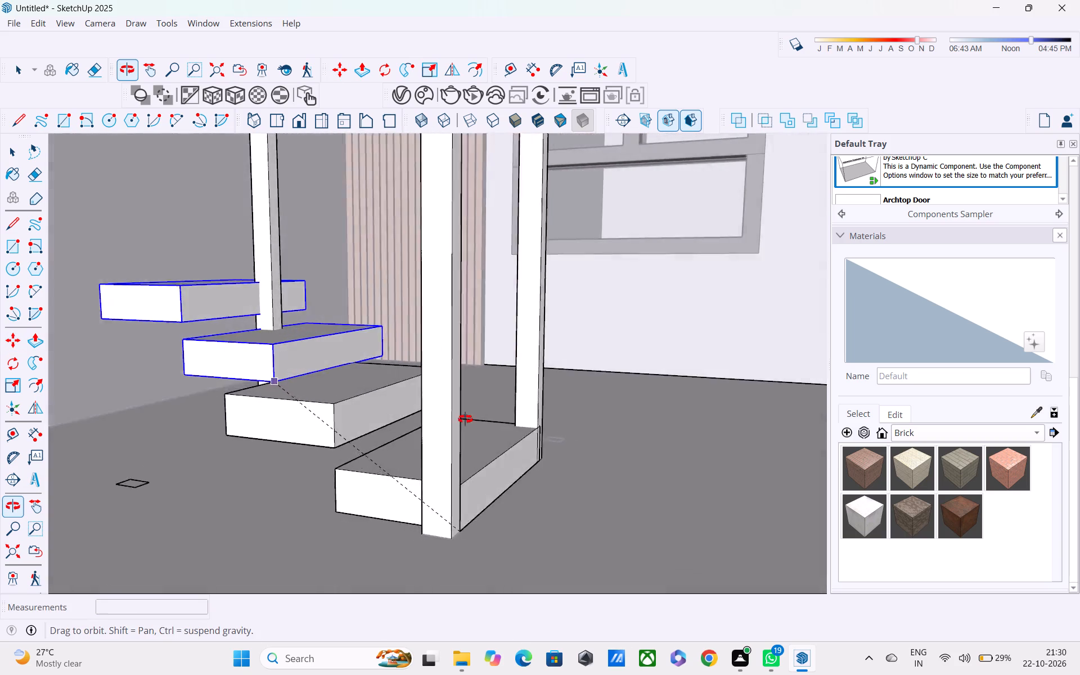
middle_click_drag(465, 419, 616, 412)
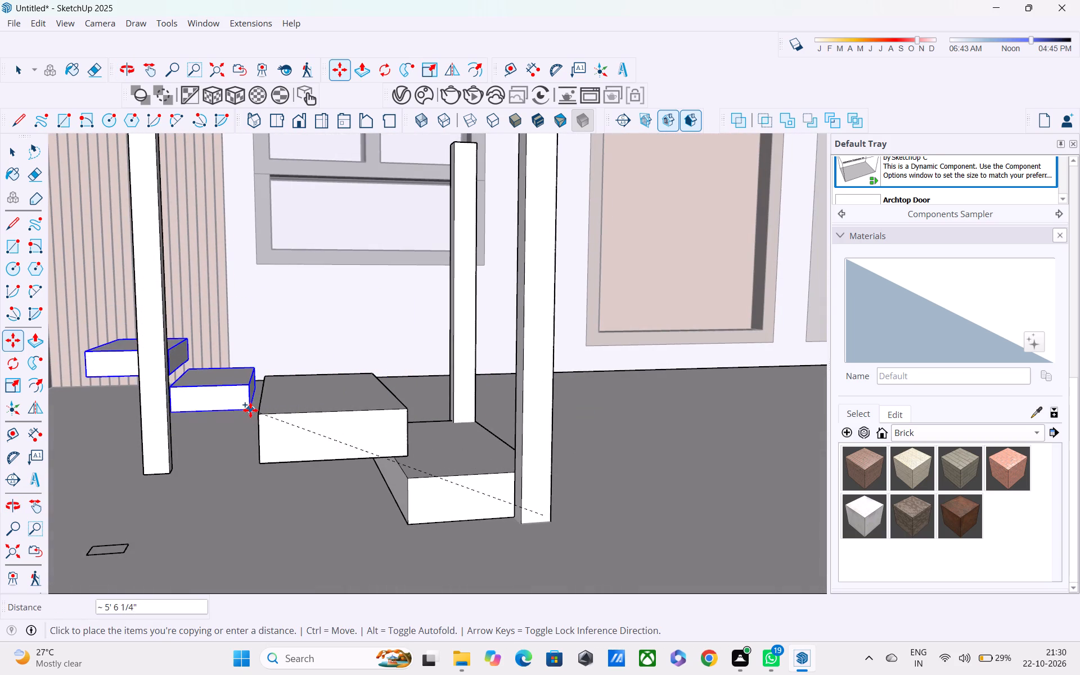
middle_click_drag(263, 449, 331, 355)
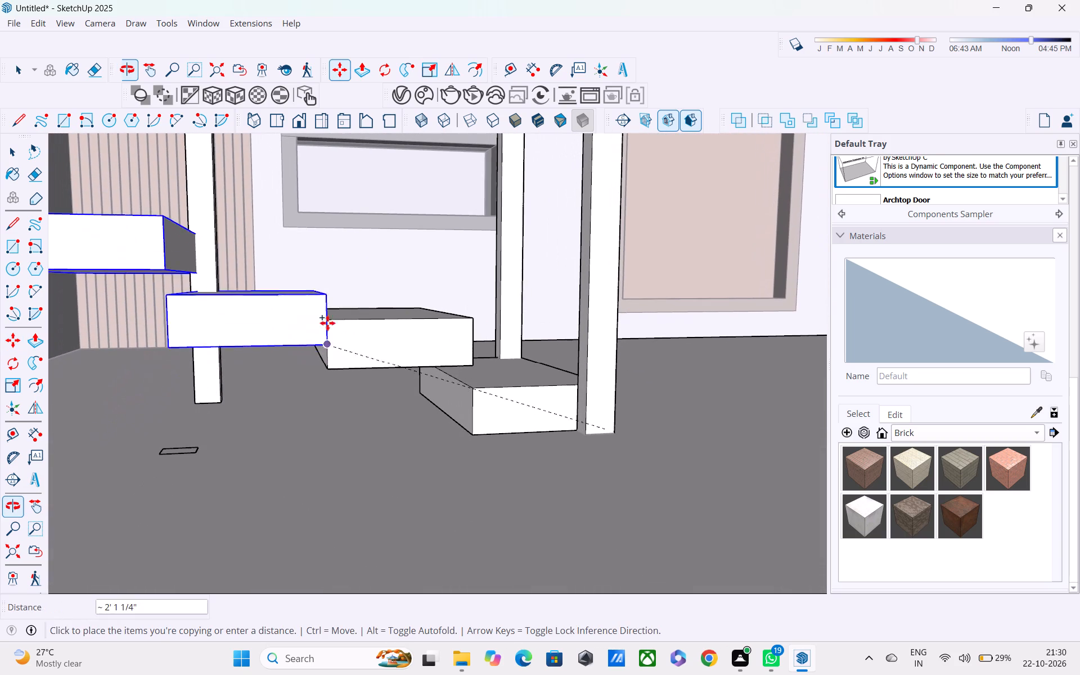
middle_click_drag(320, 320, 194, 396)
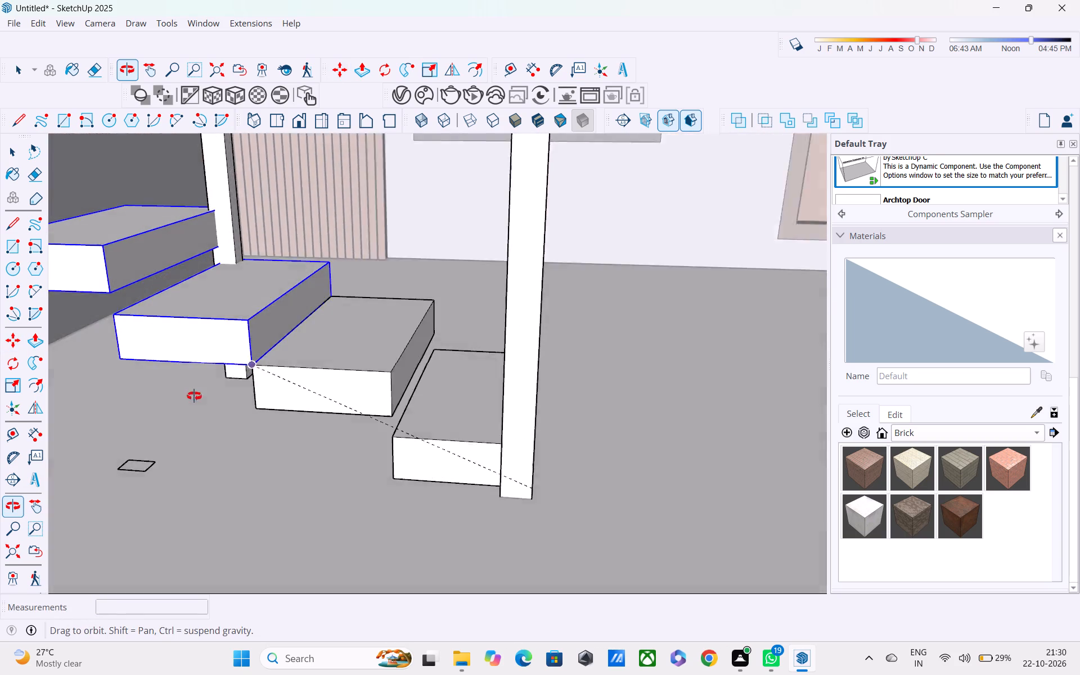
middle_click_drag(194, 396, 163, 410)
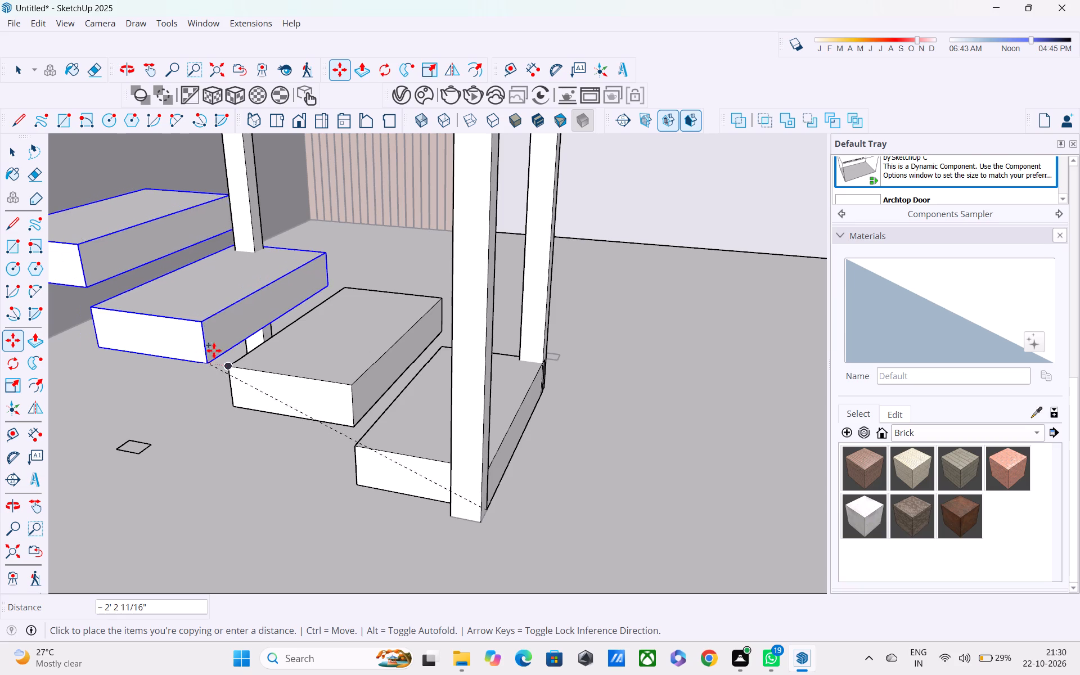
left_click(220, 350)
Examine the four rising treads and the surrounding posts from the side and the front.
middle_click_drag(255, 369, 271, 373)
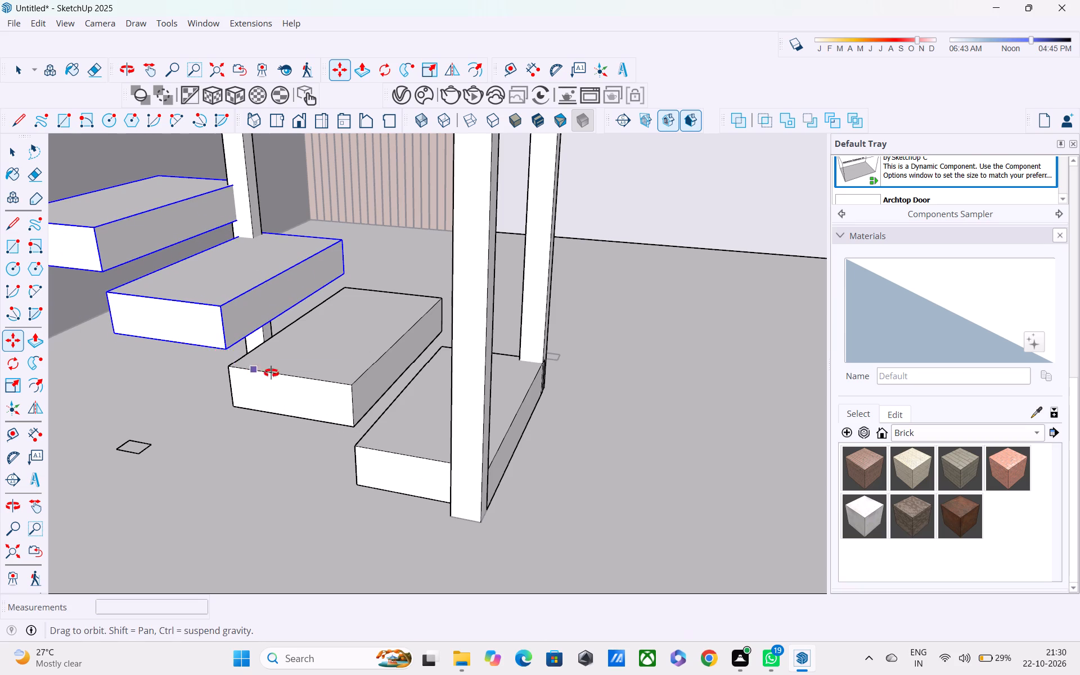
middle_click_drag(271, 373, 428, 341)
scroll(429, 340, "down", 3)
middle_click_drag(409, 376, 554, 352)
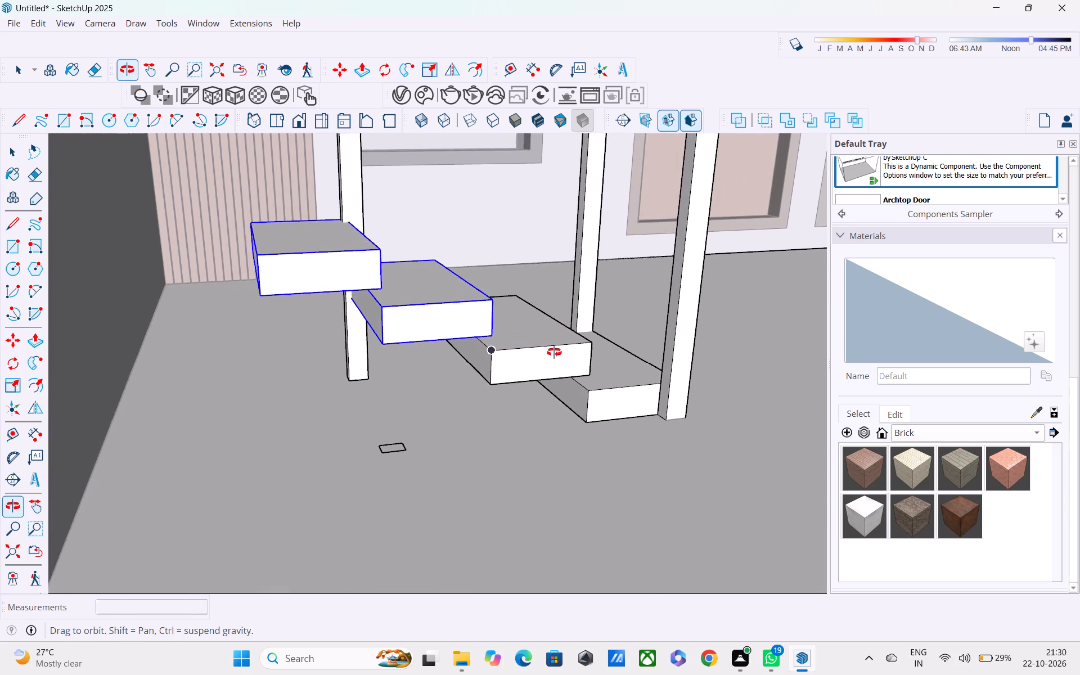
middle_click_drag(554, 352, 555, 352)
middle_click_drag(546, 362, 129, 480)
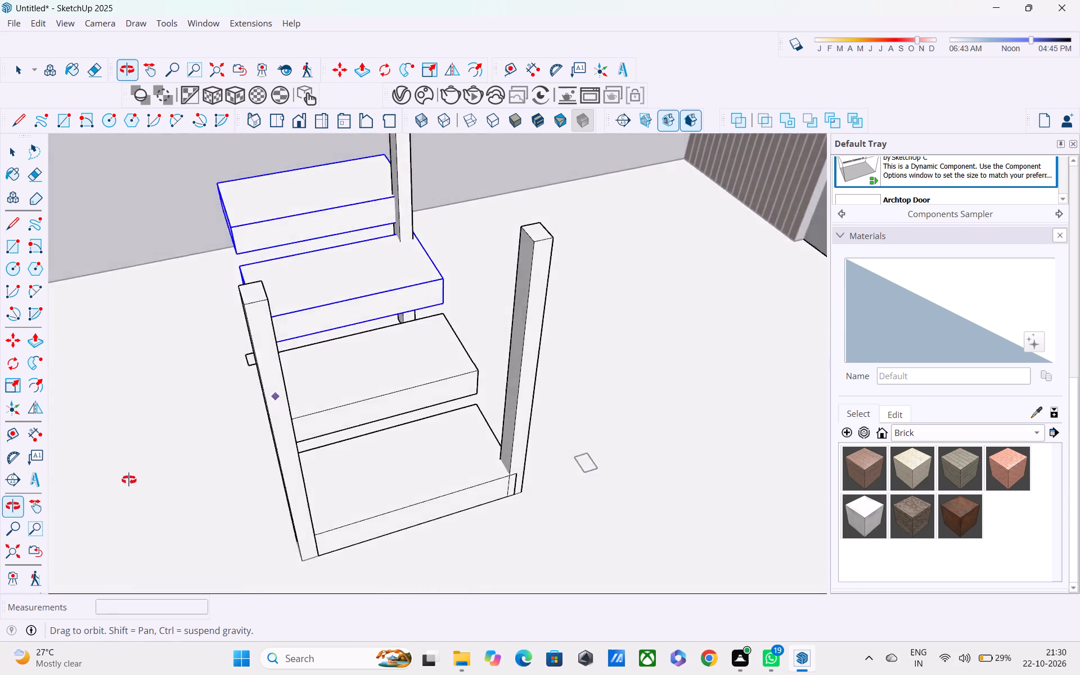
middle_click_drag(129, 480, 0, 424)
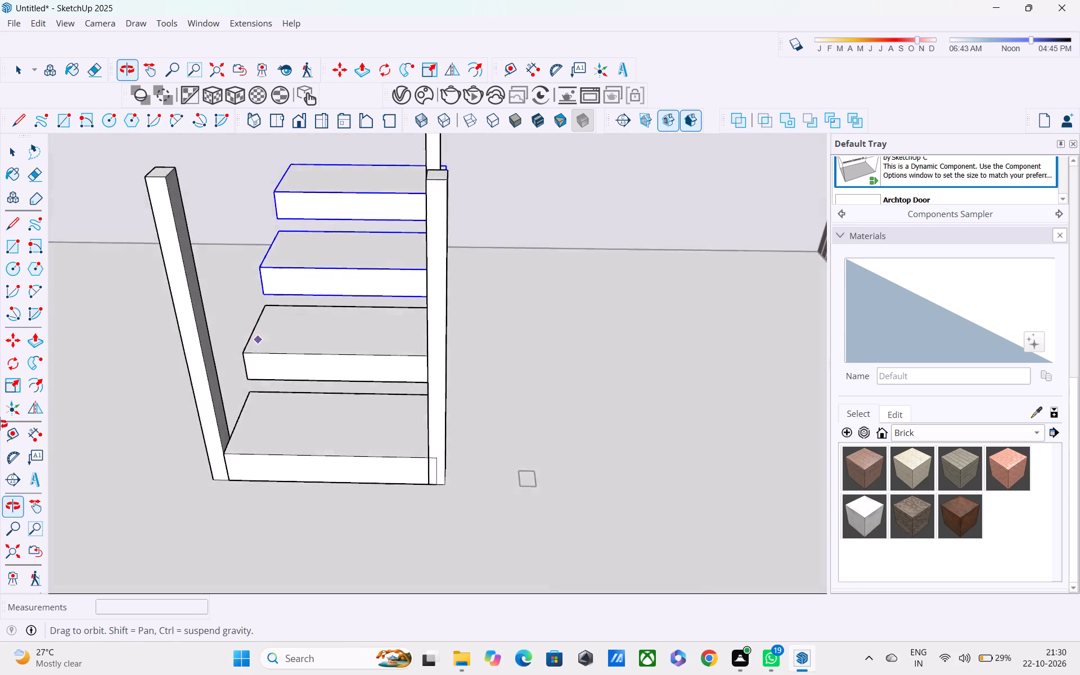
middle_click_drag(0, 424, 25, 321)
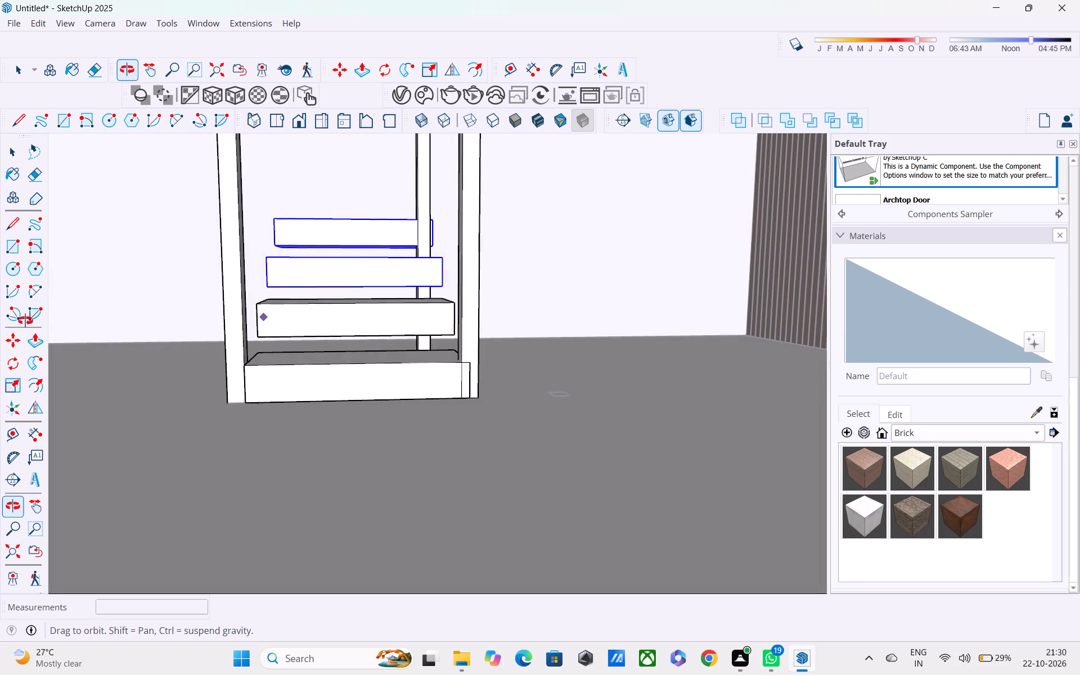
middle_click_drag(25, 321, 0, 387)
scroll(244, 358, "down", 3)
middle_click_drag(394, 331, 318, 335)
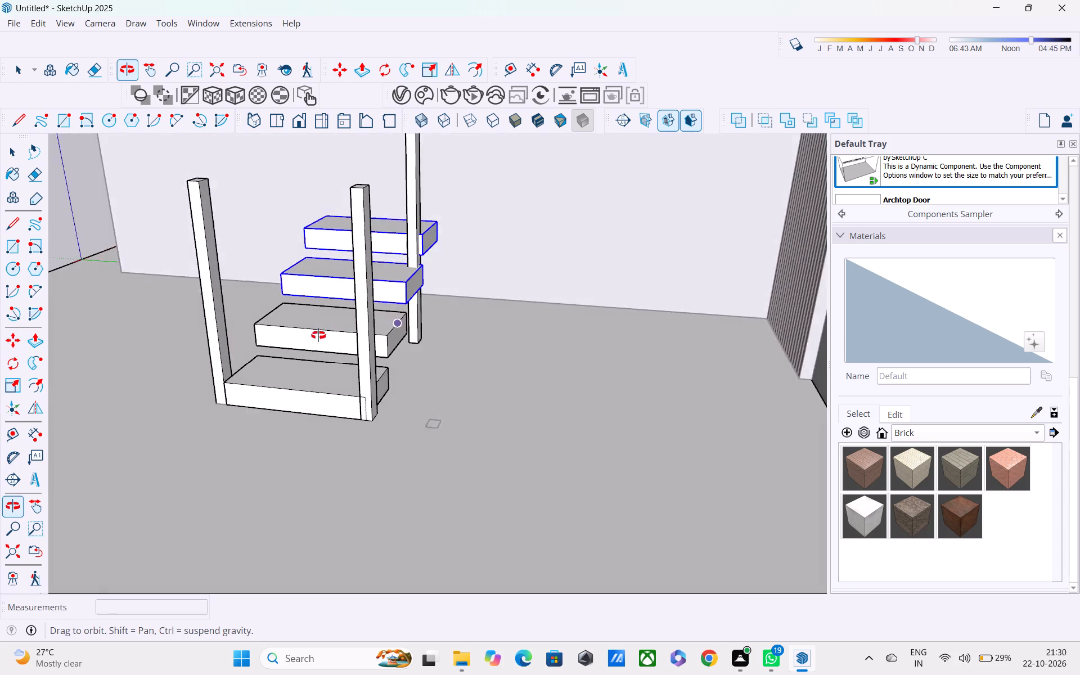
middle_click_drag(318, 335, 214, 344)
scroll(392, 307, "down", 2)
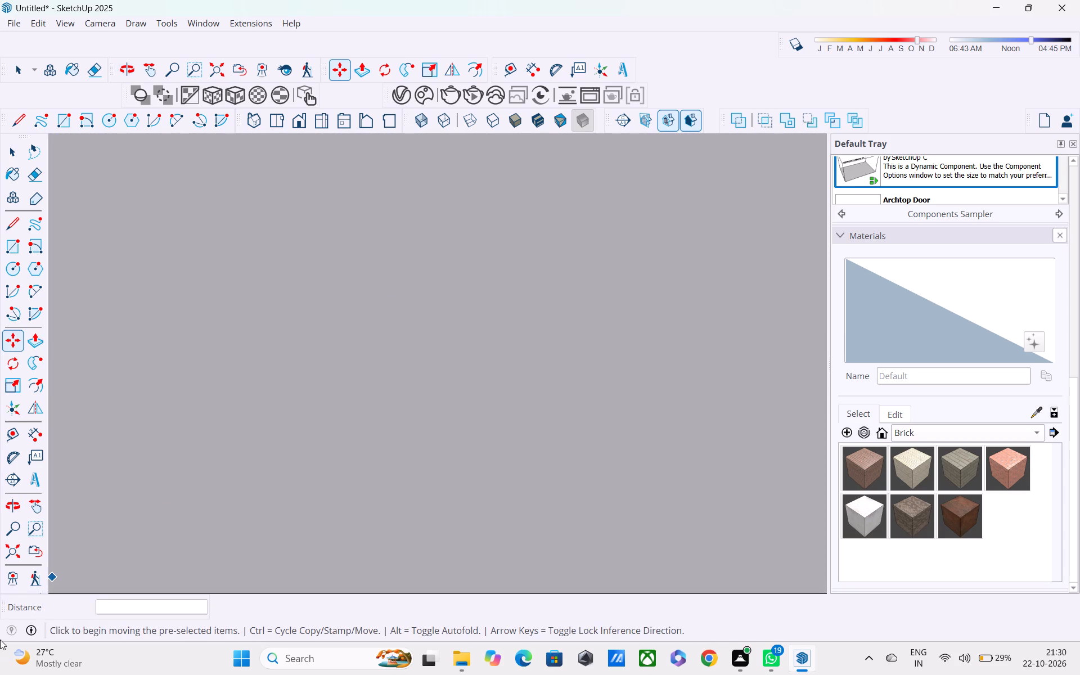
Select the whole tall post and move it from its base corner about 3 5/8" along the ground, outward beside the upper treads.
left_click(12, 559)
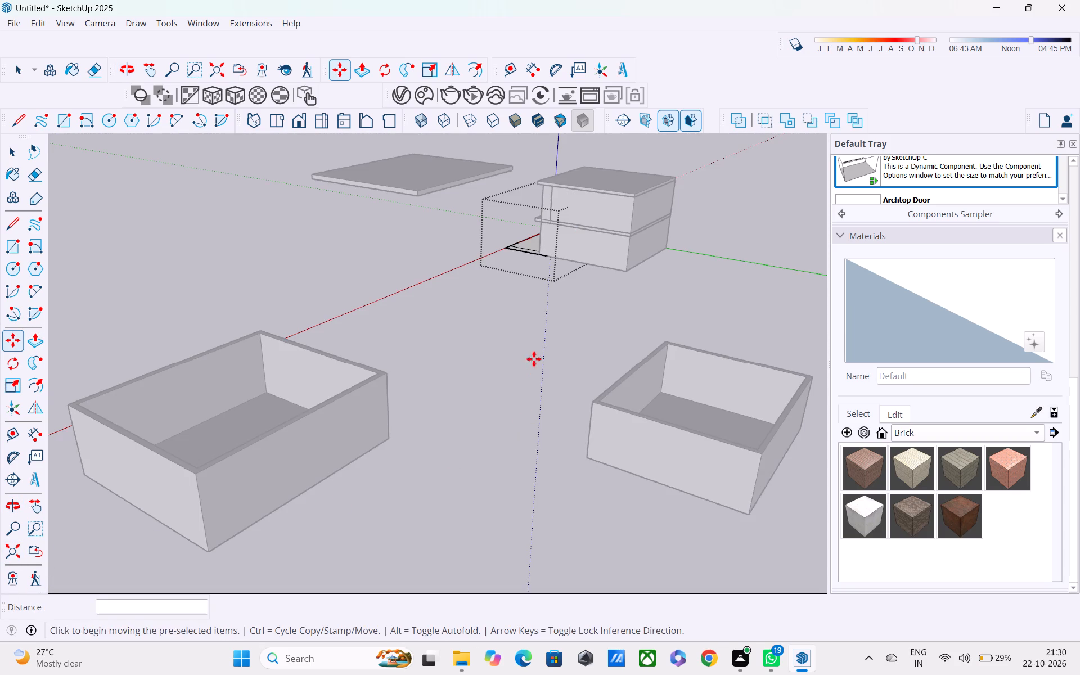
middle_click_drag(534, 359, 721, 362)
middle_click_drag(519, 286, 537, 457, "shift")
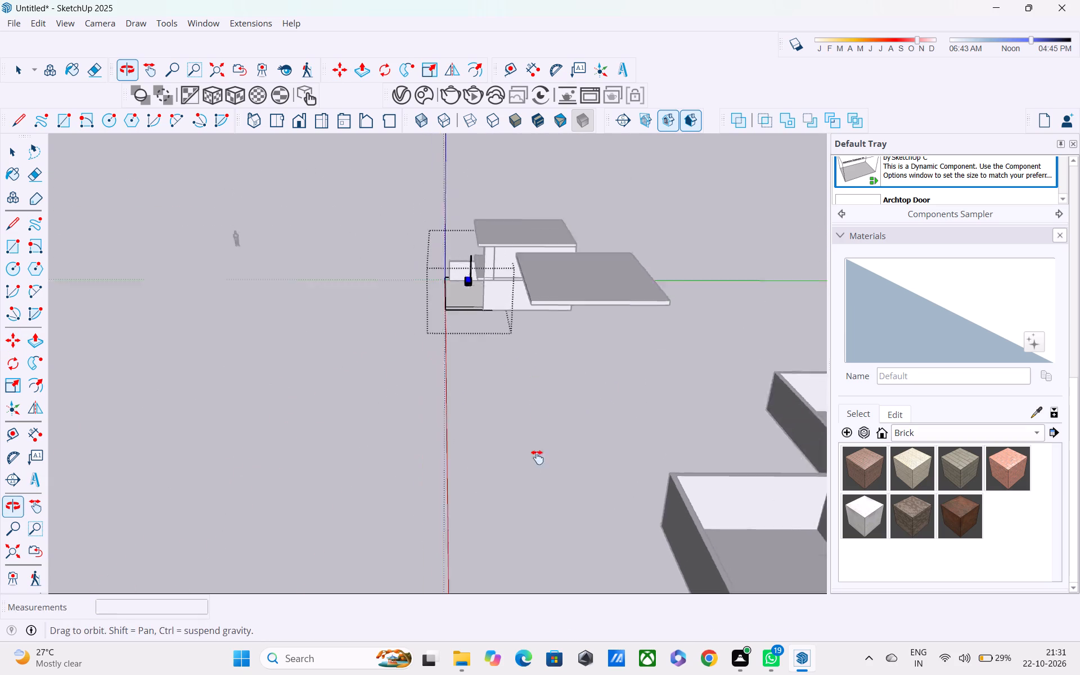
middle_click_drag(537, 457, 530, 517, "shift")
scroll(452, 470, "up", 6)
scroll(499, 409, "up", 8)
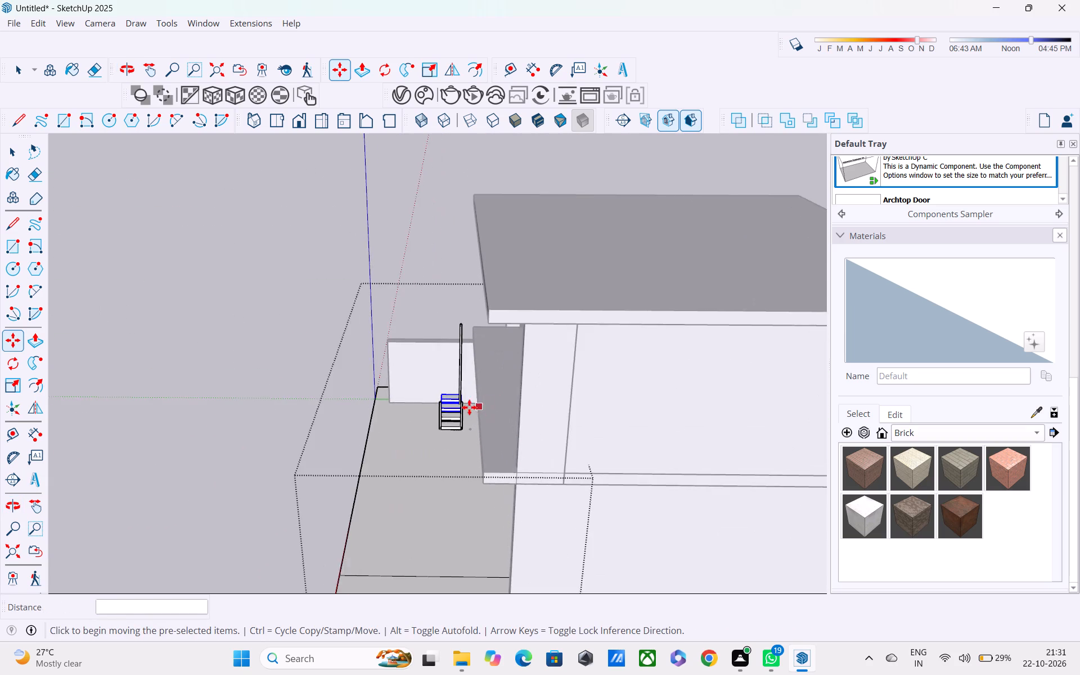
scroll(469, 407, "up", 11)
key("space")
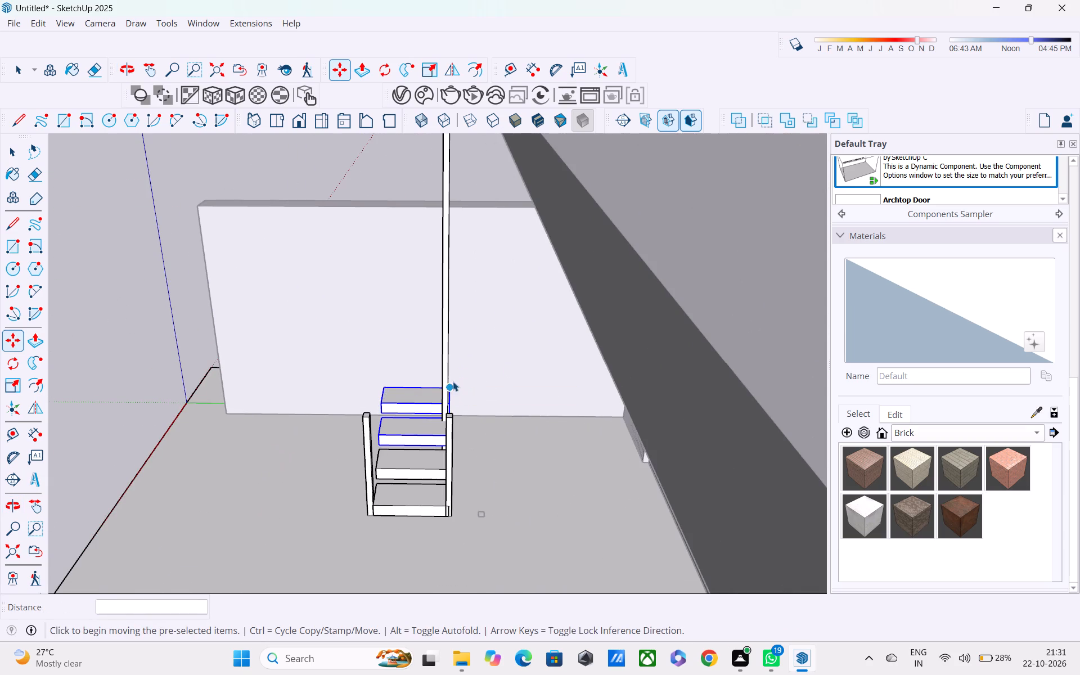
double_click(444, 370)
middle_click_drag(472, 395, 445, 384)
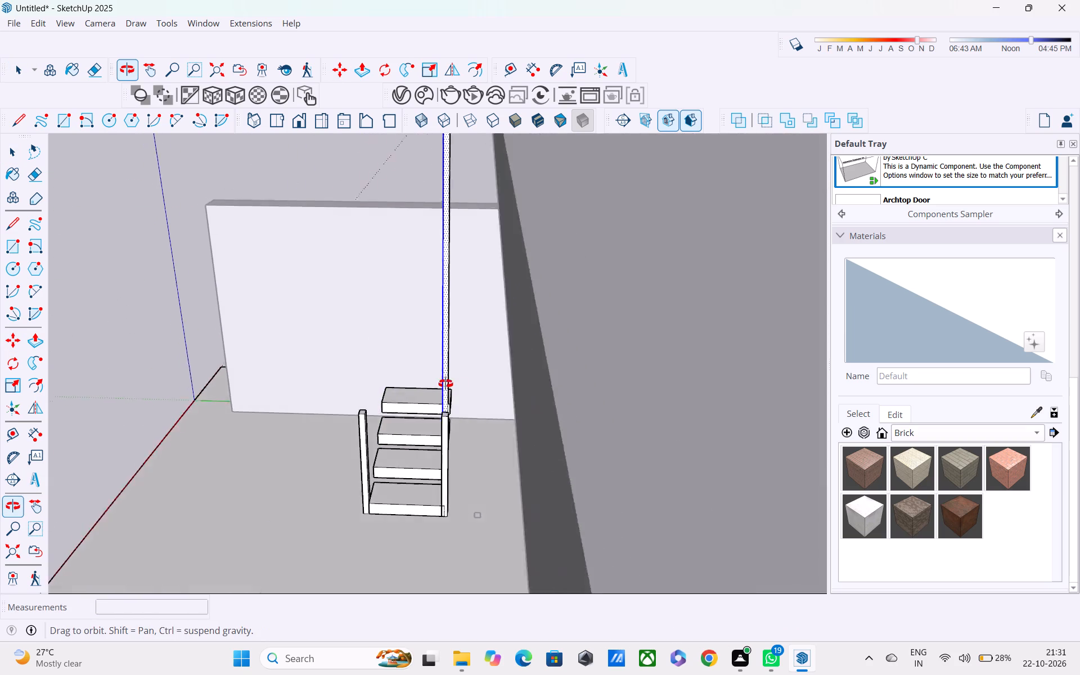
middle_click_drag(445, 384, 398, 314)
scroll(486, 431, "up", 2)
scroll(452, 487, "up", 2)
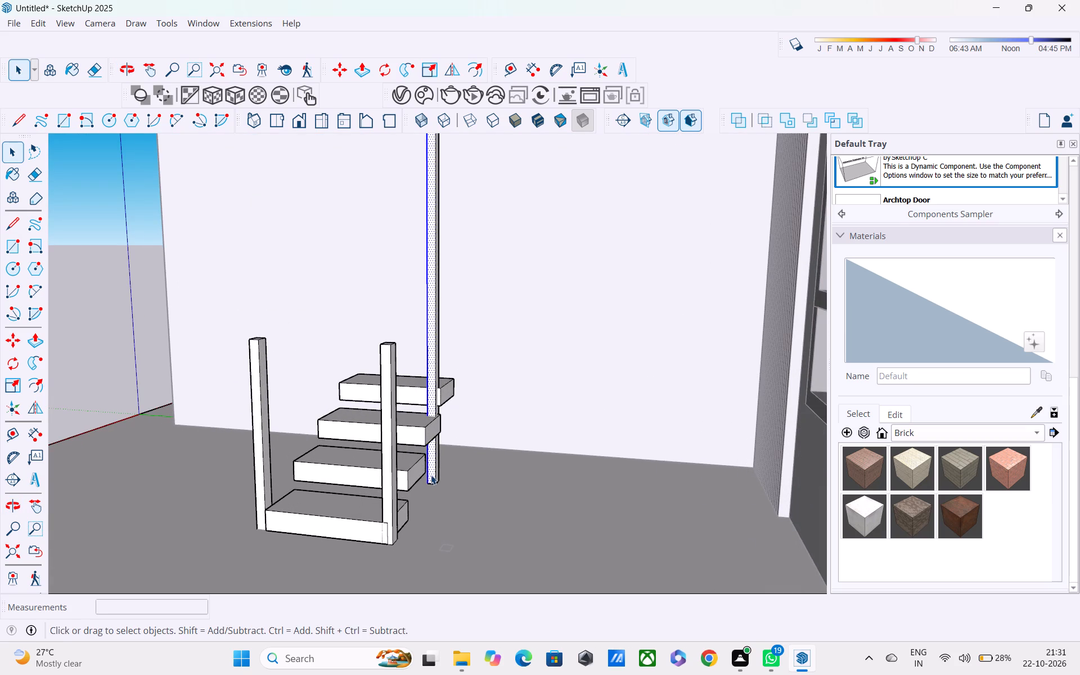
triple_click(430, 471)
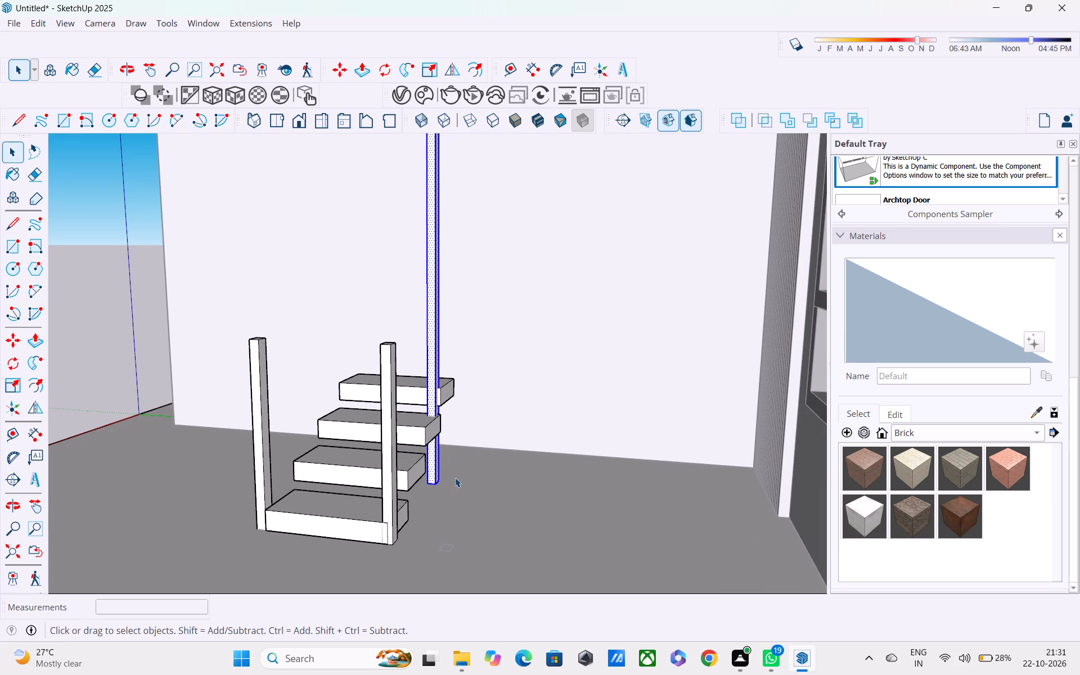
key("m")
left_click(436, 484)
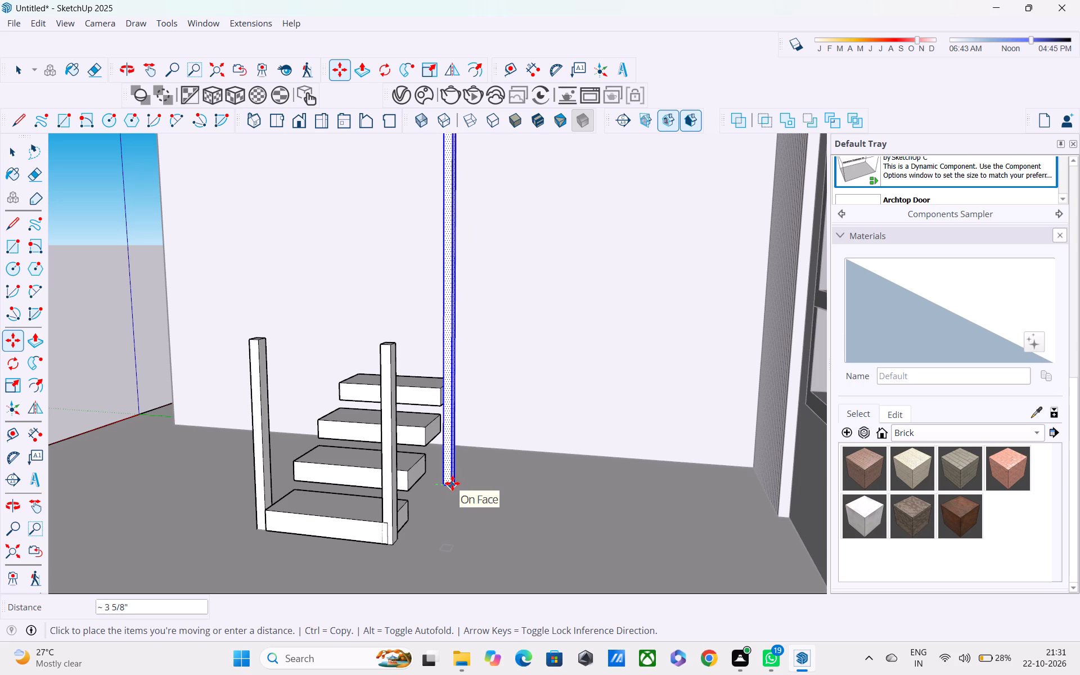
left_click(452, 483)
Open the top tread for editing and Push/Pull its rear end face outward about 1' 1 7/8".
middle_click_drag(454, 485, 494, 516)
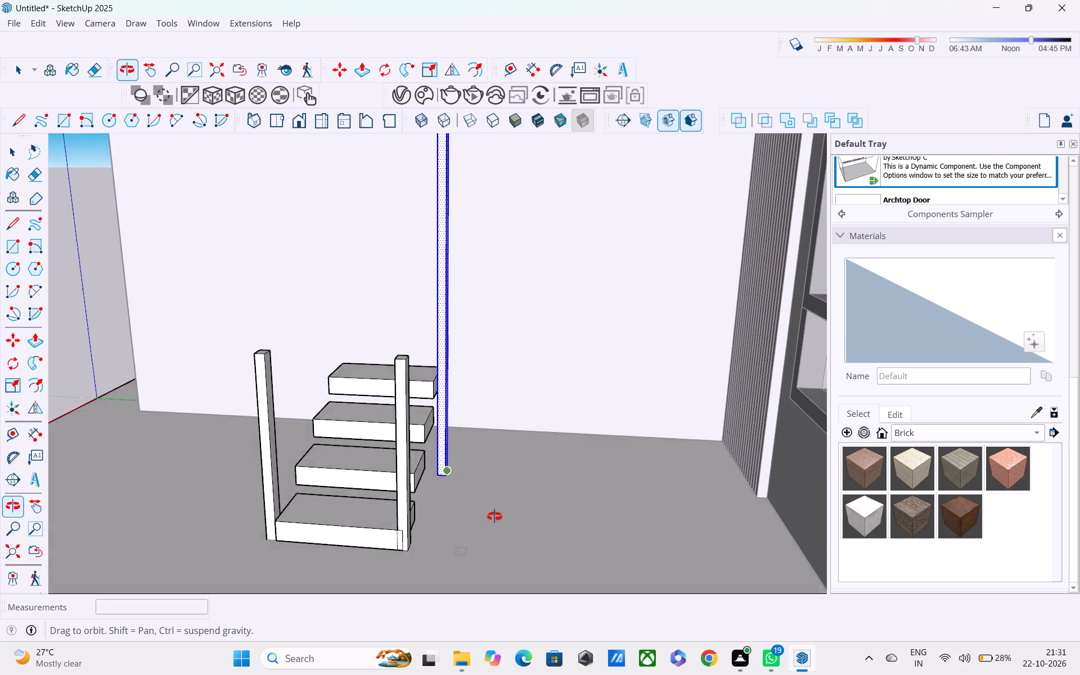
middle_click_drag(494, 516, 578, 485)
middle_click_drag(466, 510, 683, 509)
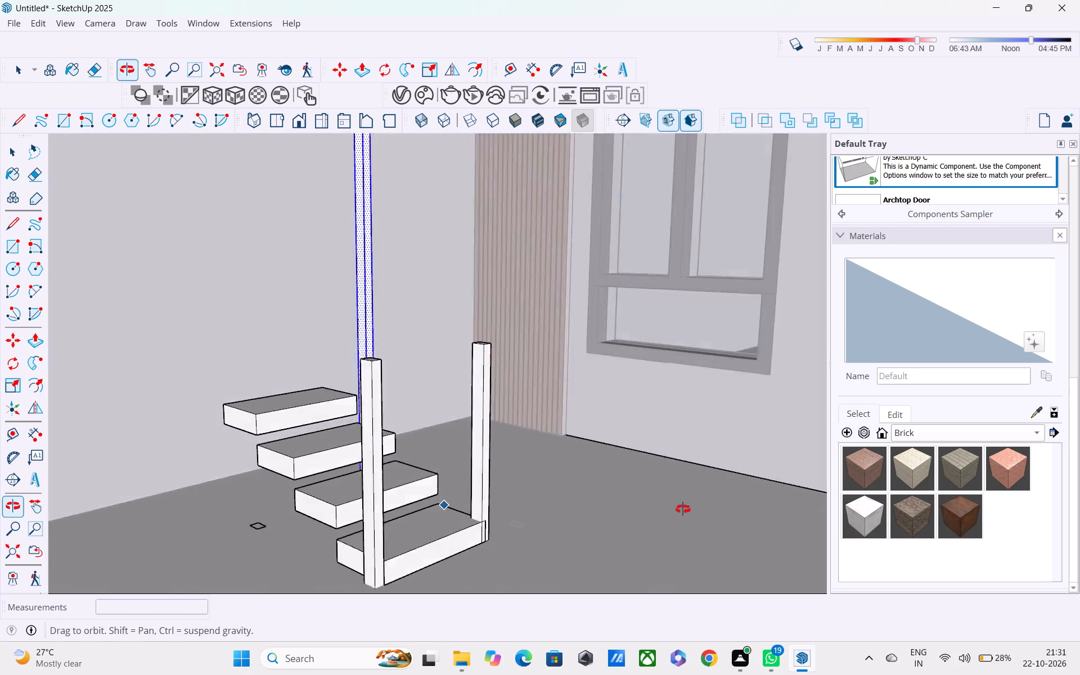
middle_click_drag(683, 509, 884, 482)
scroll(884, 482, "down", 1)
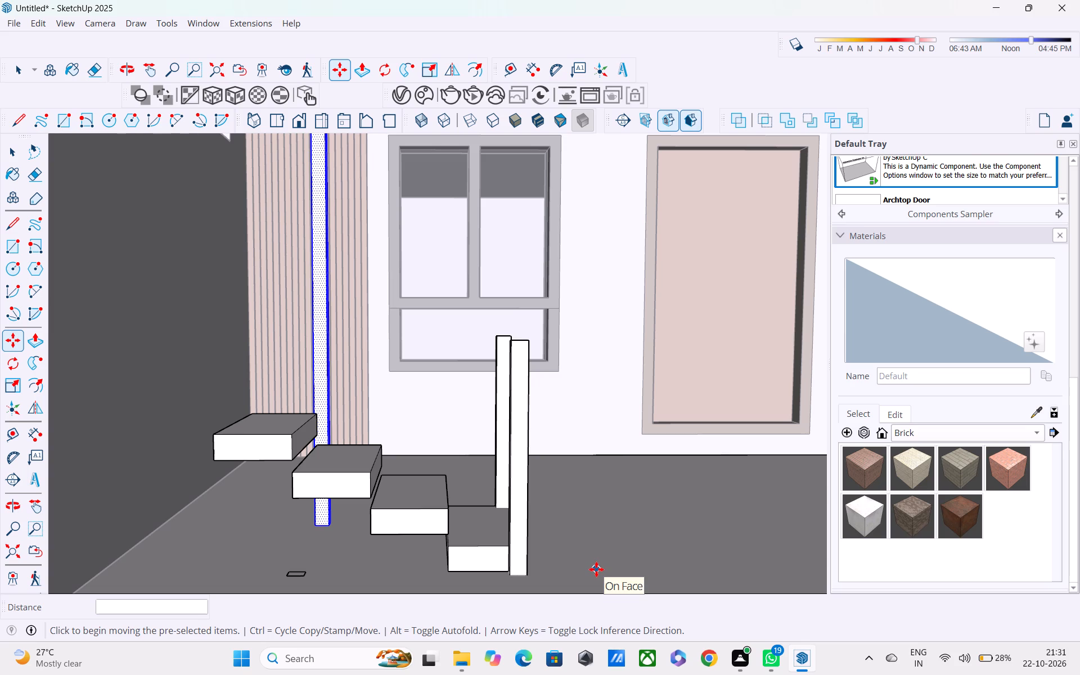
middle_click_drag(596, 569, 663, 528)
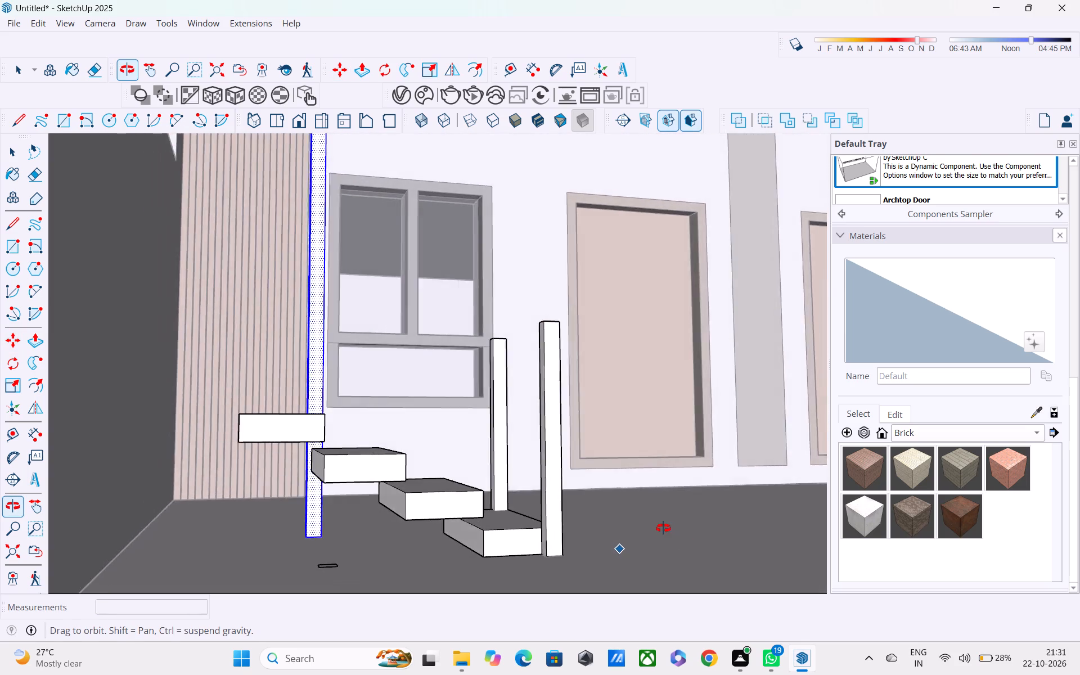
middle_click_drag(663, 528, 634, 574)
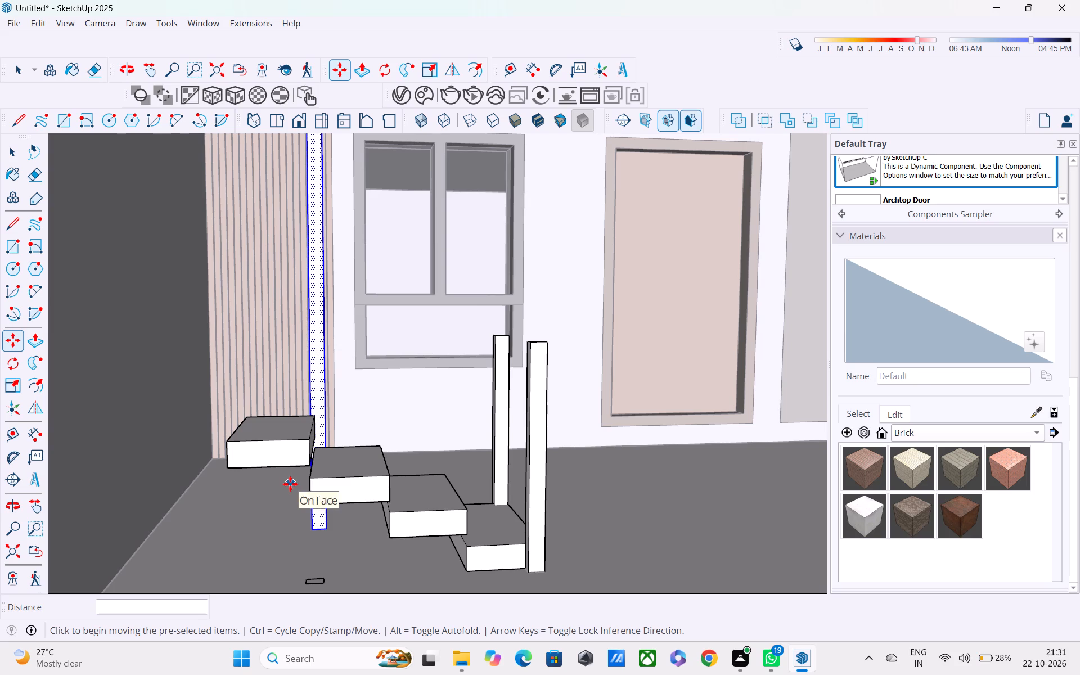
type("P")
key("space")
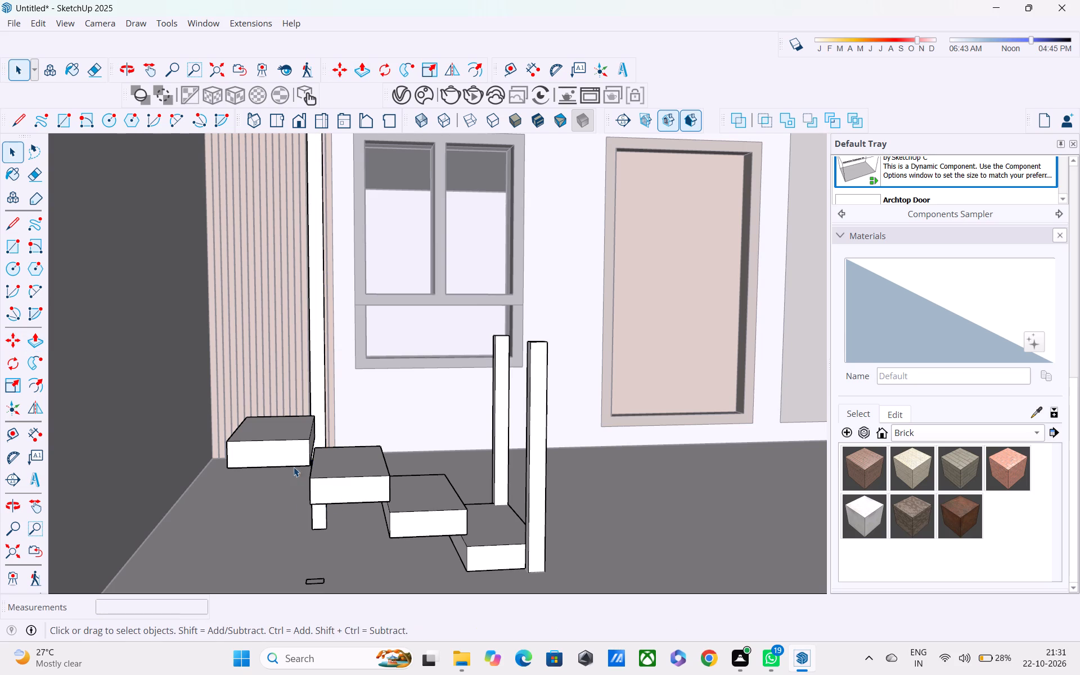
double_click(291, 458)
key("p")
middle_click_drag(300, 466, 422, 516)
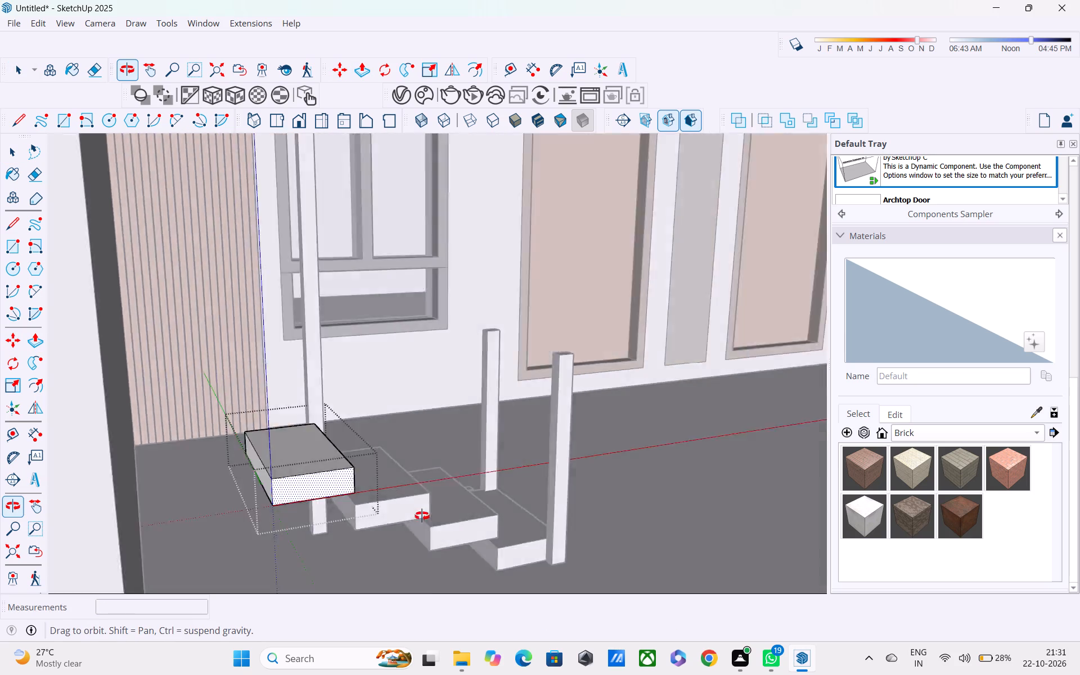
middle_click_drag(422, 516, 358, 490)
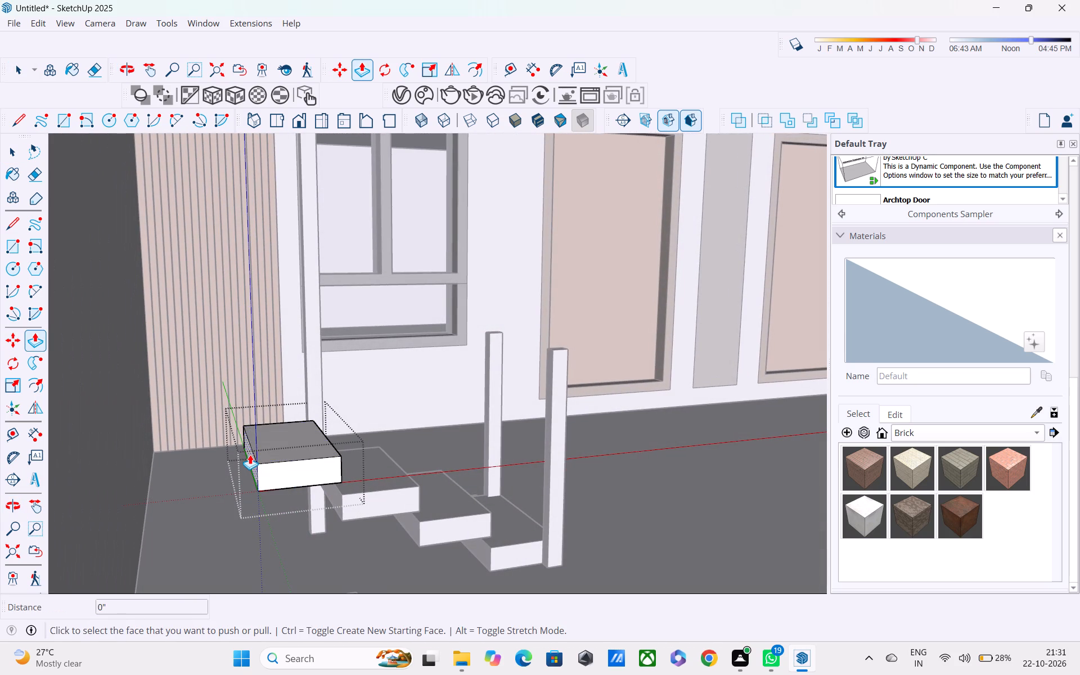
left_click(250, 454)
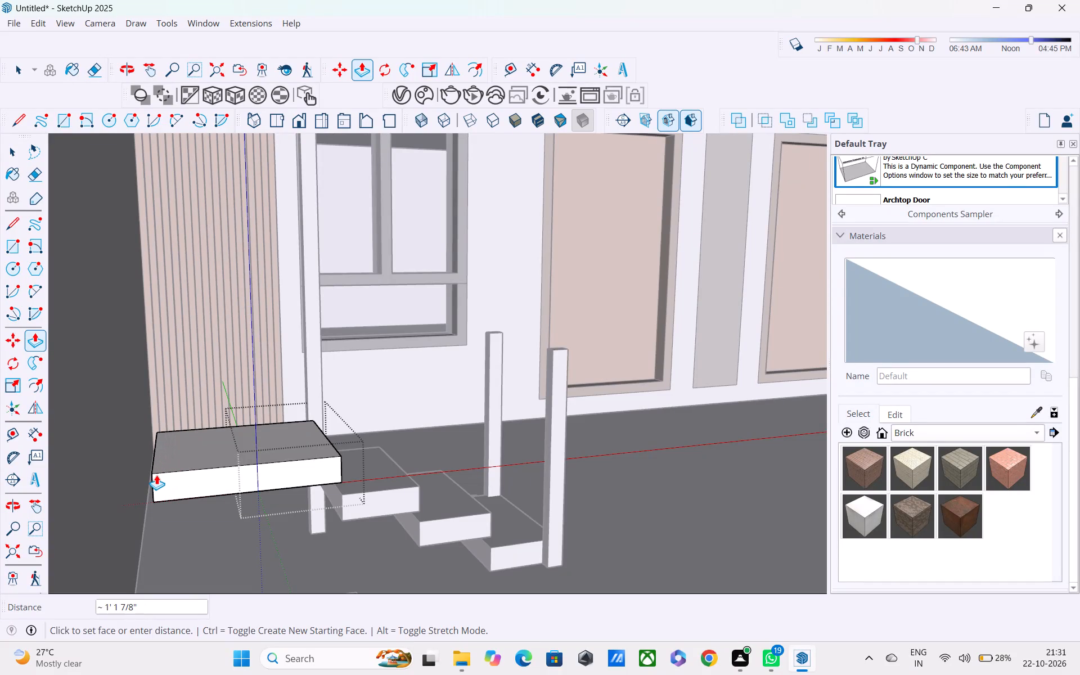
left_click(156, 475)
Undo the top tread's extension, the tall post's move and the tread copies, back to the single bottom tread.
middle_click_drag(188, 475, 199, 591)
scroll(197, 562, "down", 4)
middle_click_drag(232, 546, 121, 442)
scroll(139, 434, "down", 3)
scroll(199, 438, "down", 1)
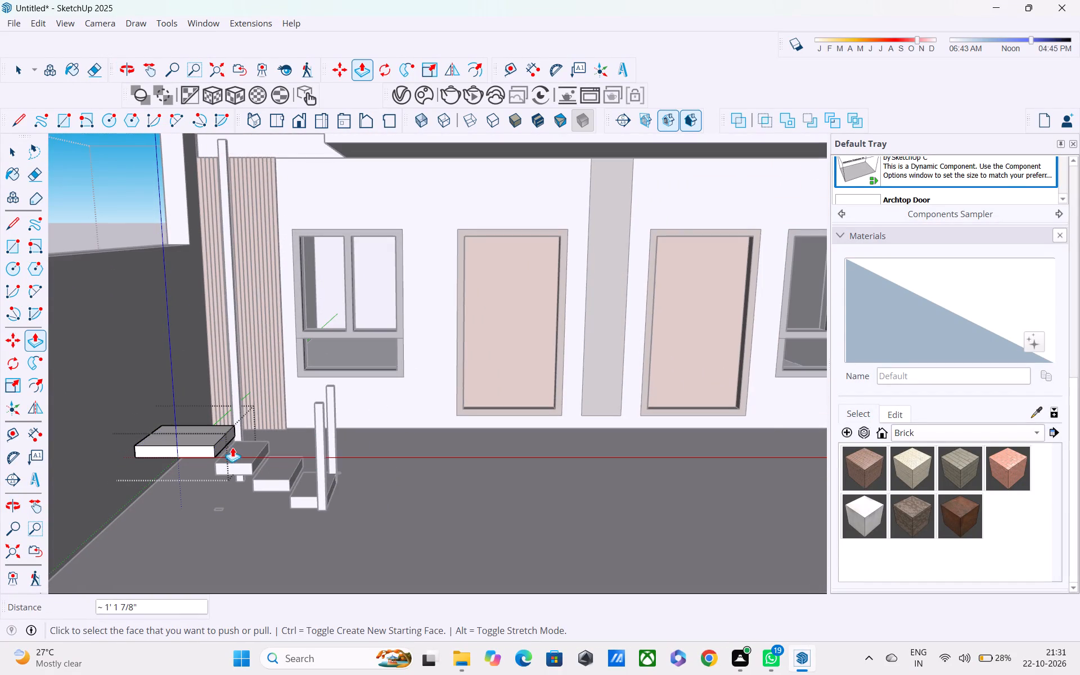
middle_click_drag(241, 453, 269, 379)
scroll(237, 404, "down", 1)
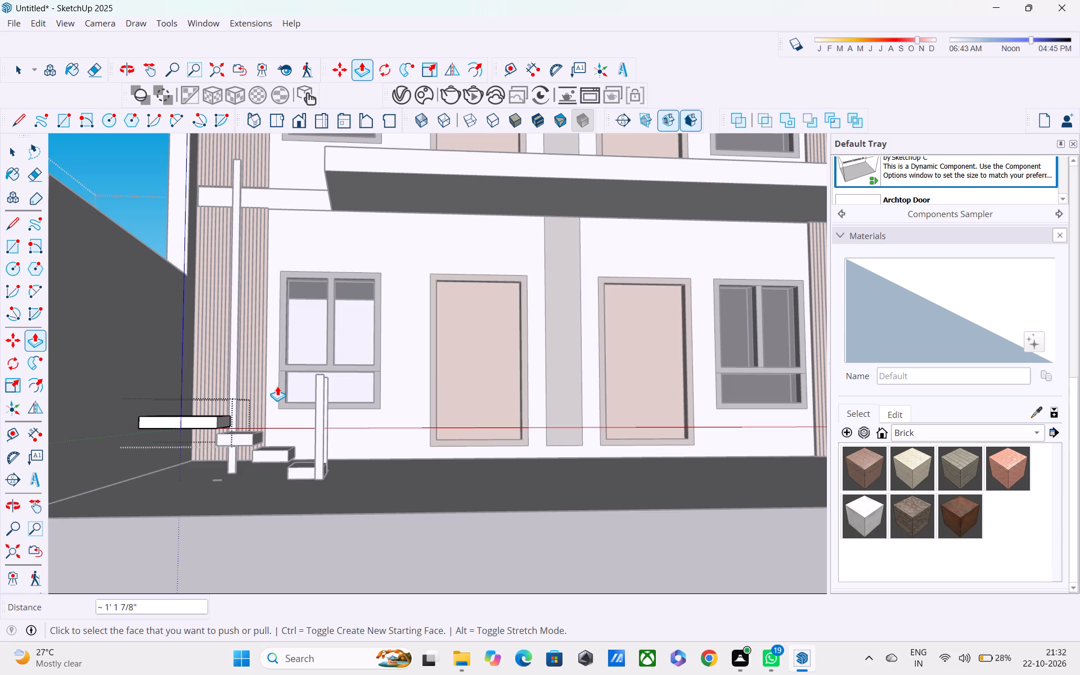
key("ctrl+z")
key("ctrl+z")
key("ctrl+z")
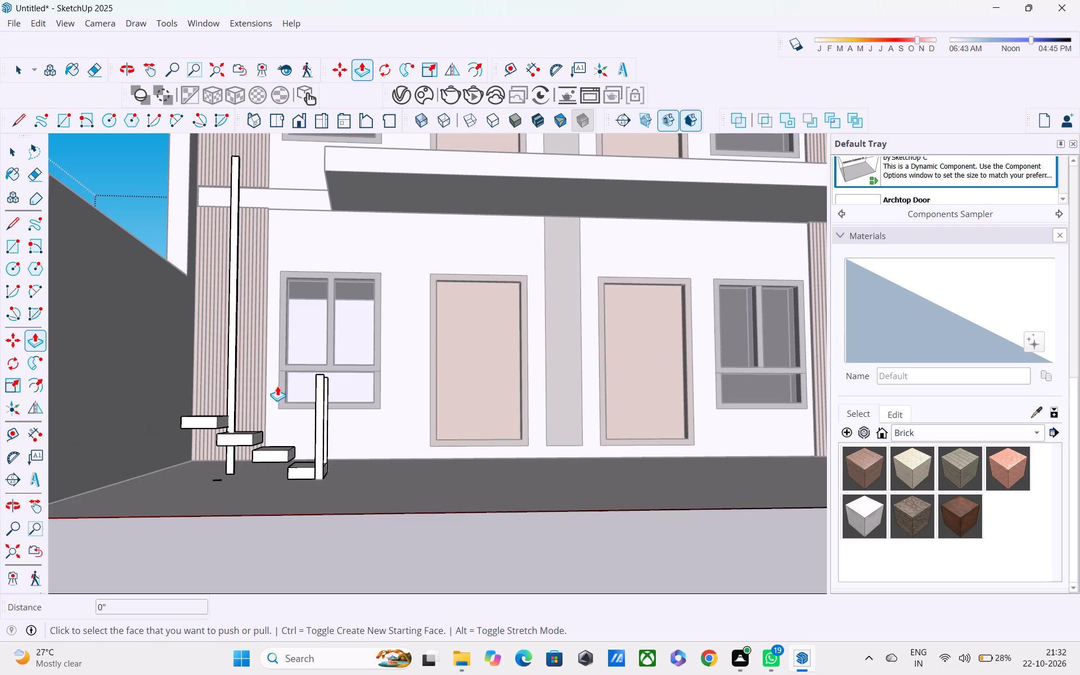
key("ctrl+z")
key("ctrl+z")
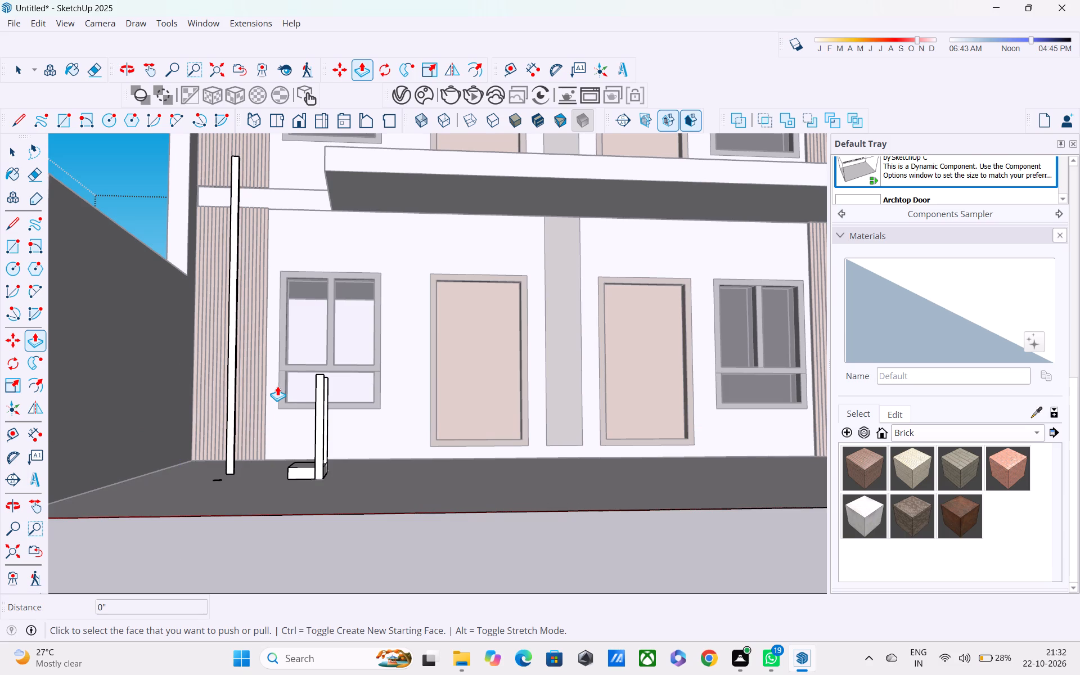
Select the bottom tread and move it from its lower front corner a short distance up the adjacent short post.
scroll(300, 487, "up", 1)
middle_click_drag(301, 488, 384, 520)
scroll(348, 492, "up", 3)
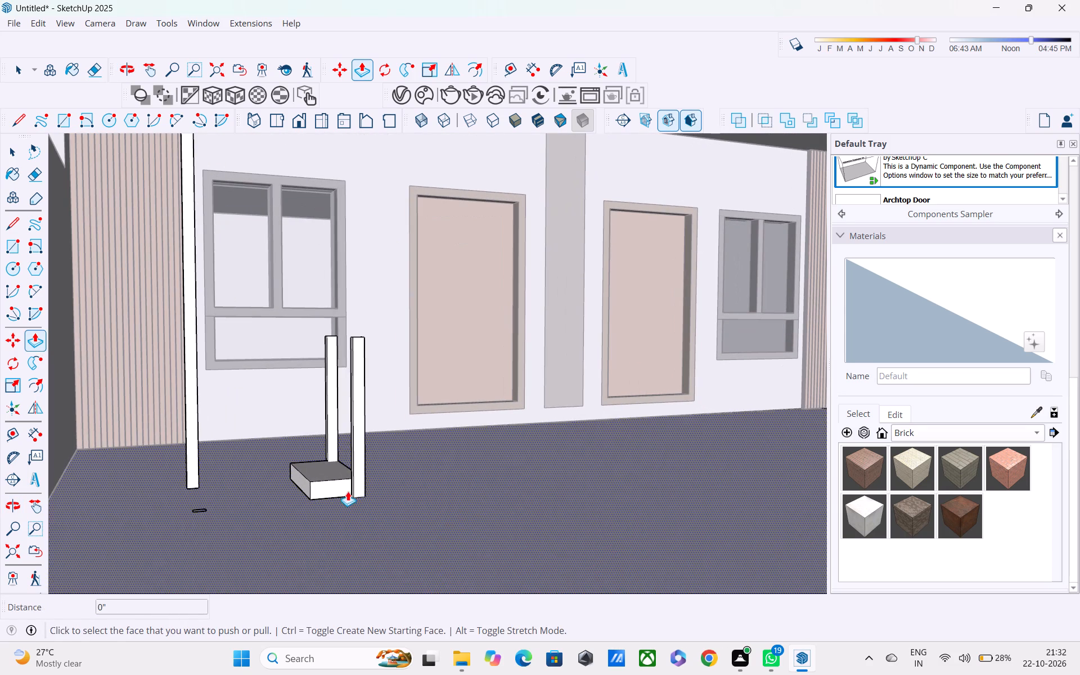
key("space")
middle_click_drag(326, 494, 0, 649)
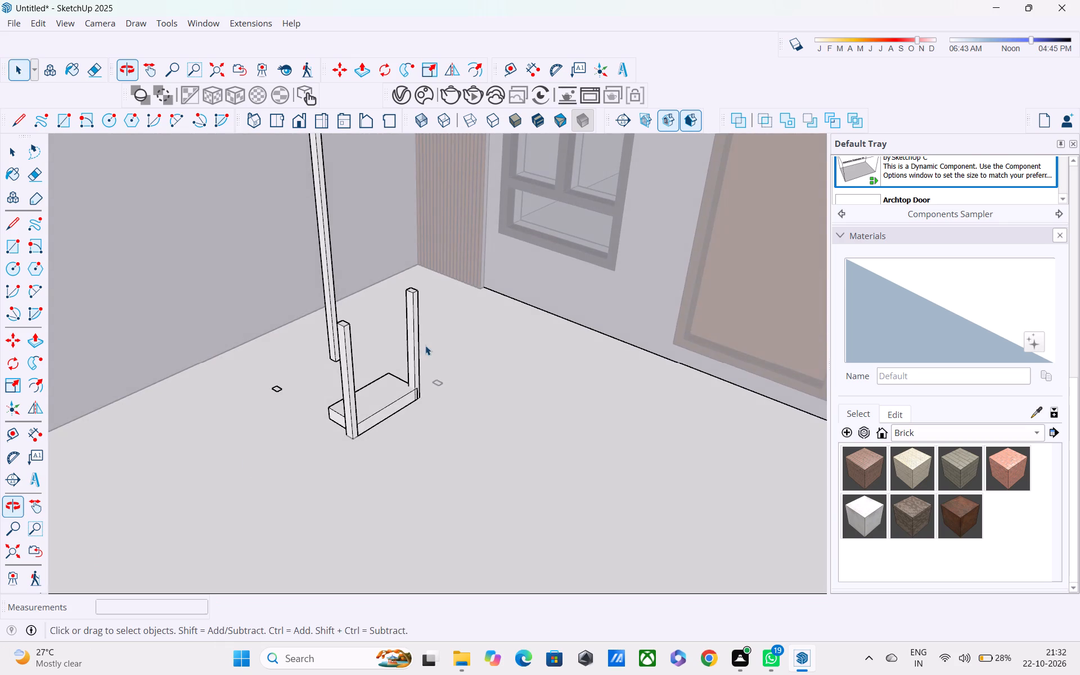
scroll(425, 345, "up", 2)
middle_click_drag(399, 384, 337, 324)
scroll(381, 355, "up", 4)
middle_click_drag(374, 396, 368, 397)
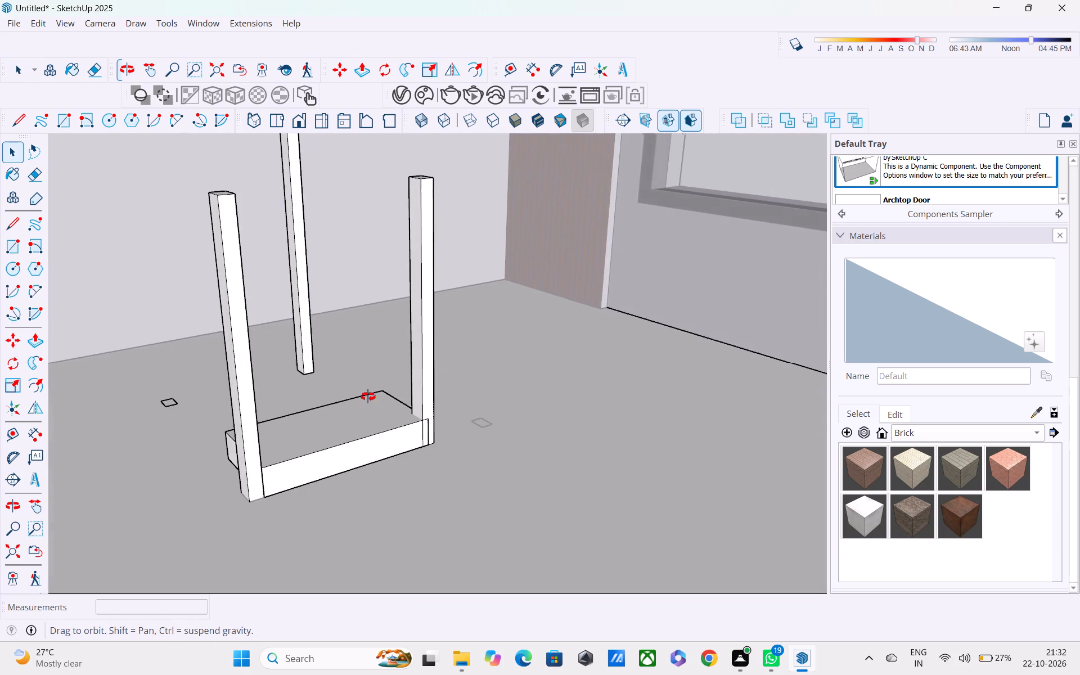
middle_click_drag(368, 397, 187, 334)
scroll(354, 407, "up", 2)
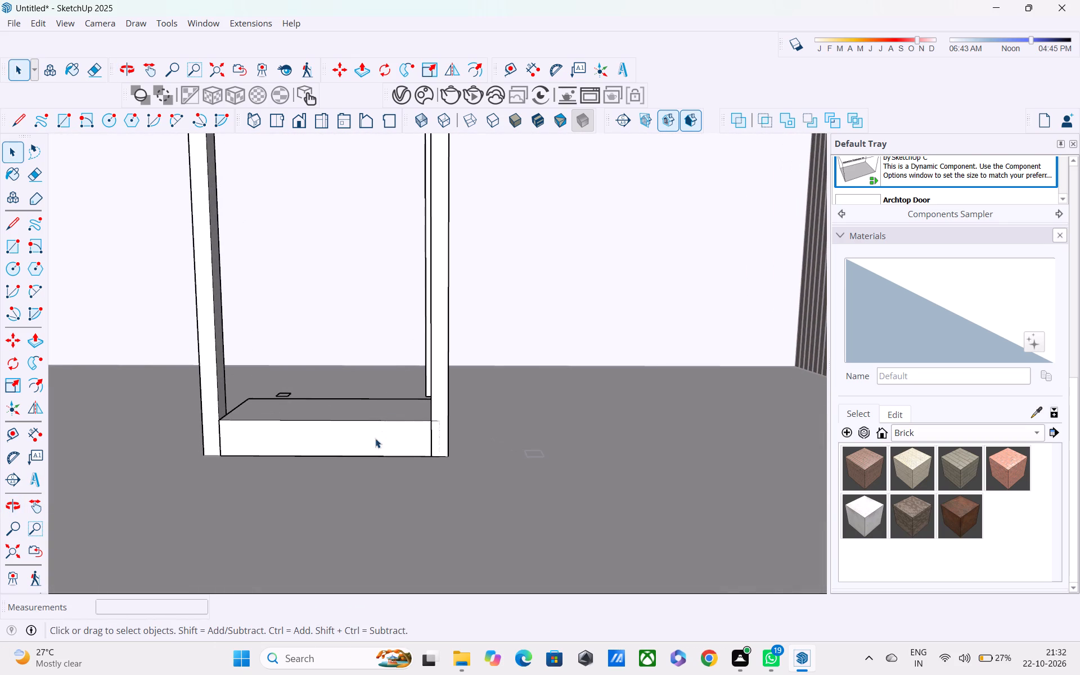
left_click(358, 450)
key("m")
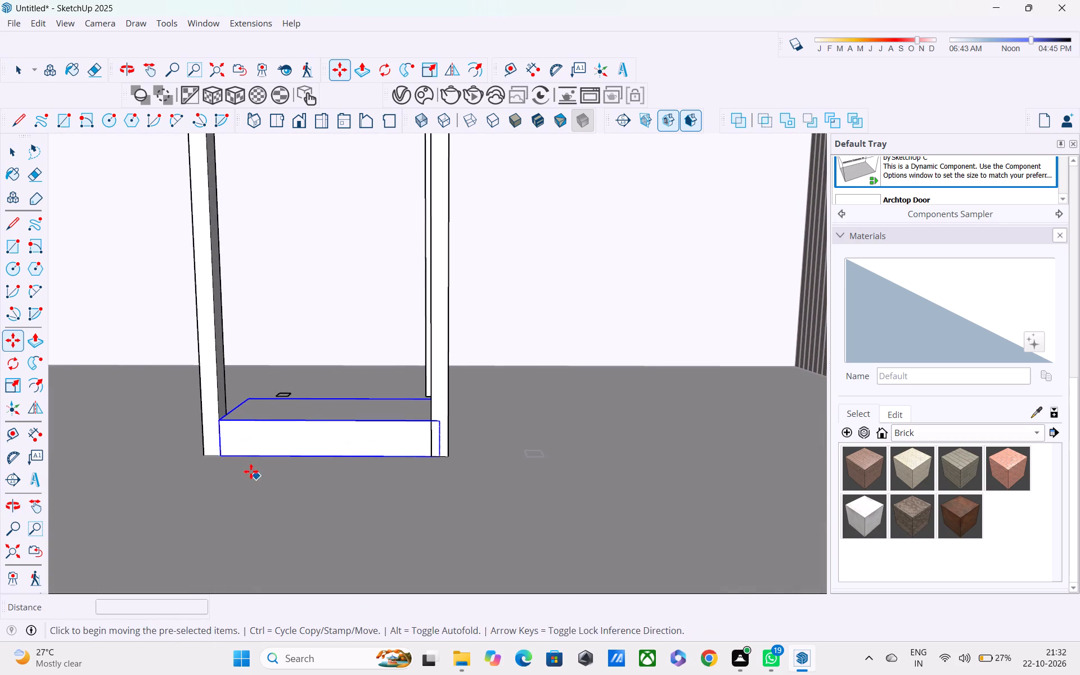
left_click(219, 458)
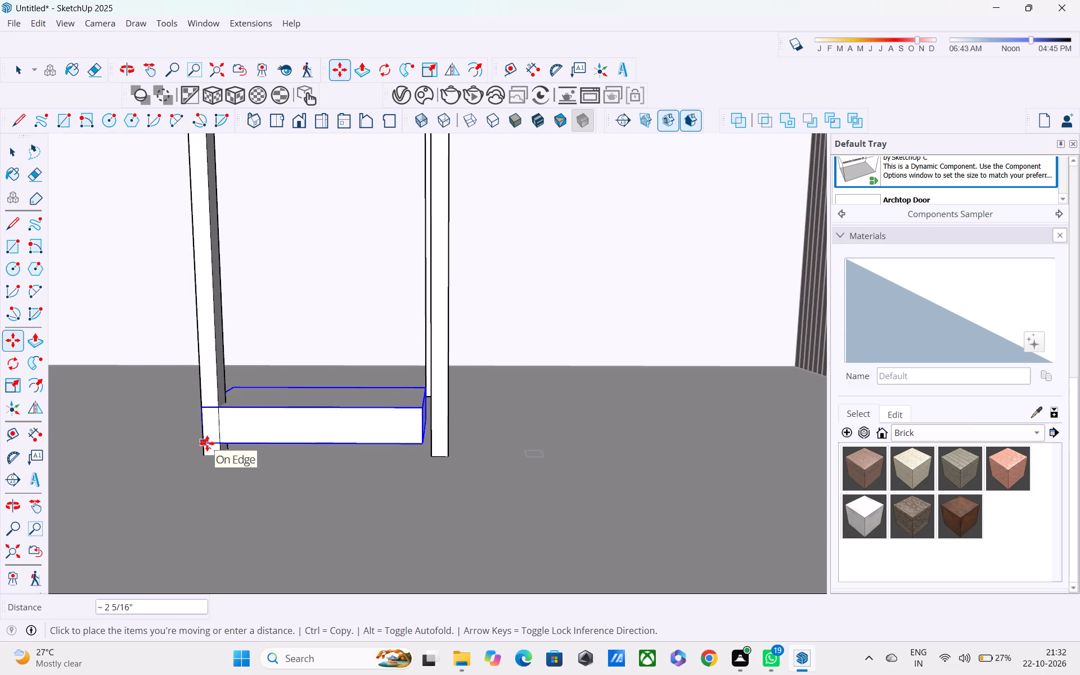
left_click(215, 443)
Copy the raised tread from its lower rear corner about 2' 7 3/4" up and back onto the tall post's edge.
middle_click_drag(244, 435, 461, 442)
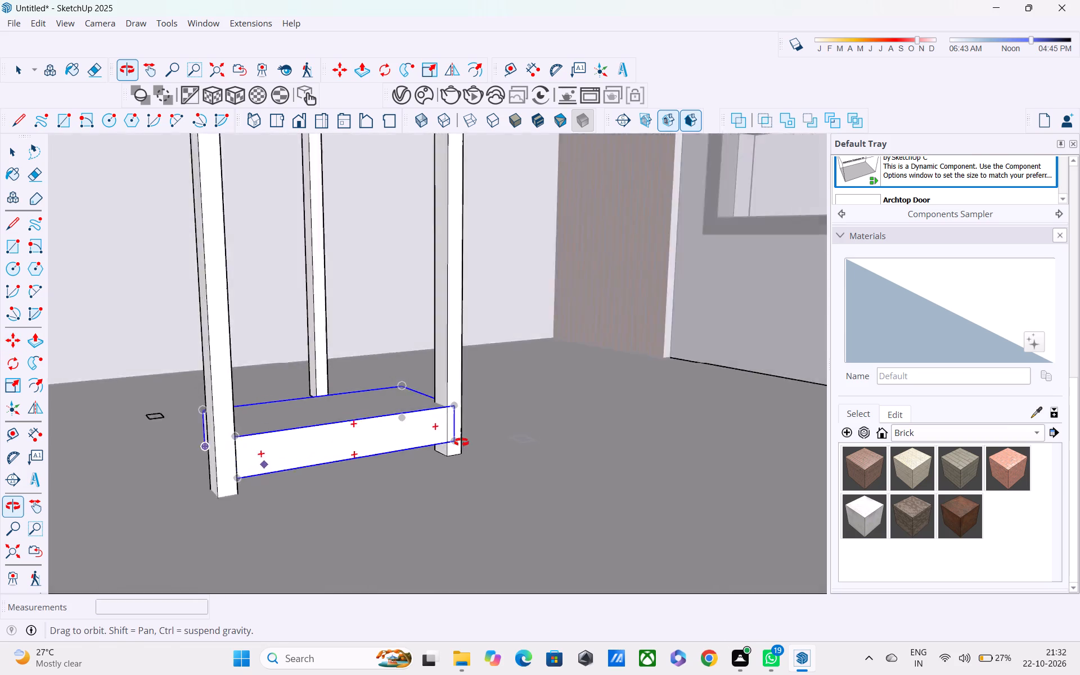
middle_click_drag(461, 442, 645, 410)
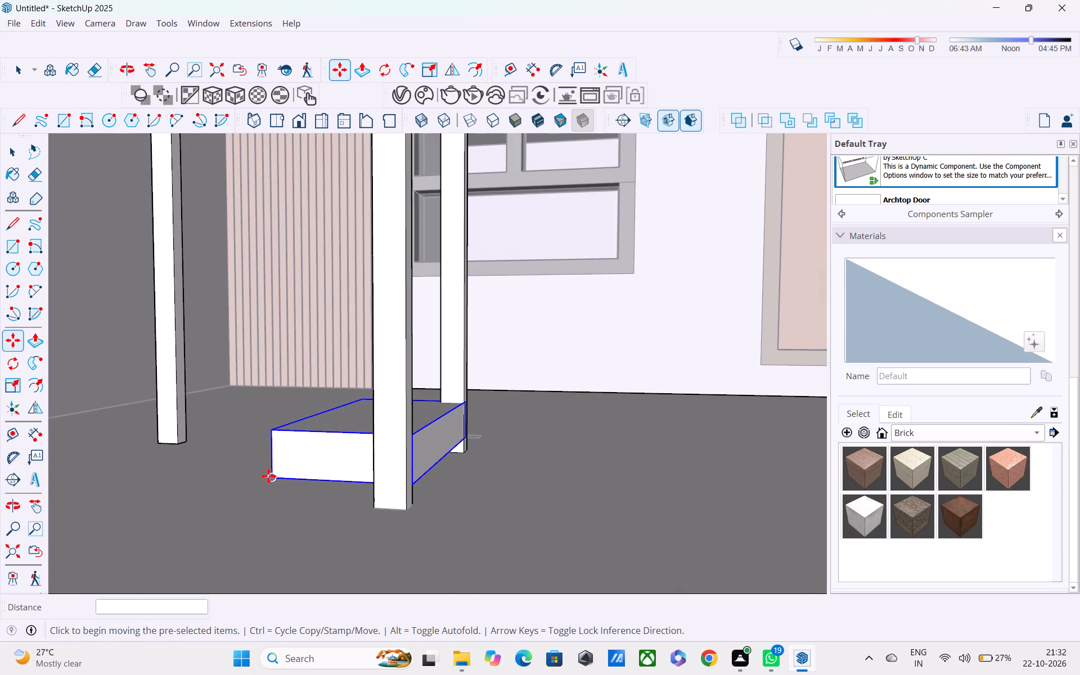
left_click(270, 477)
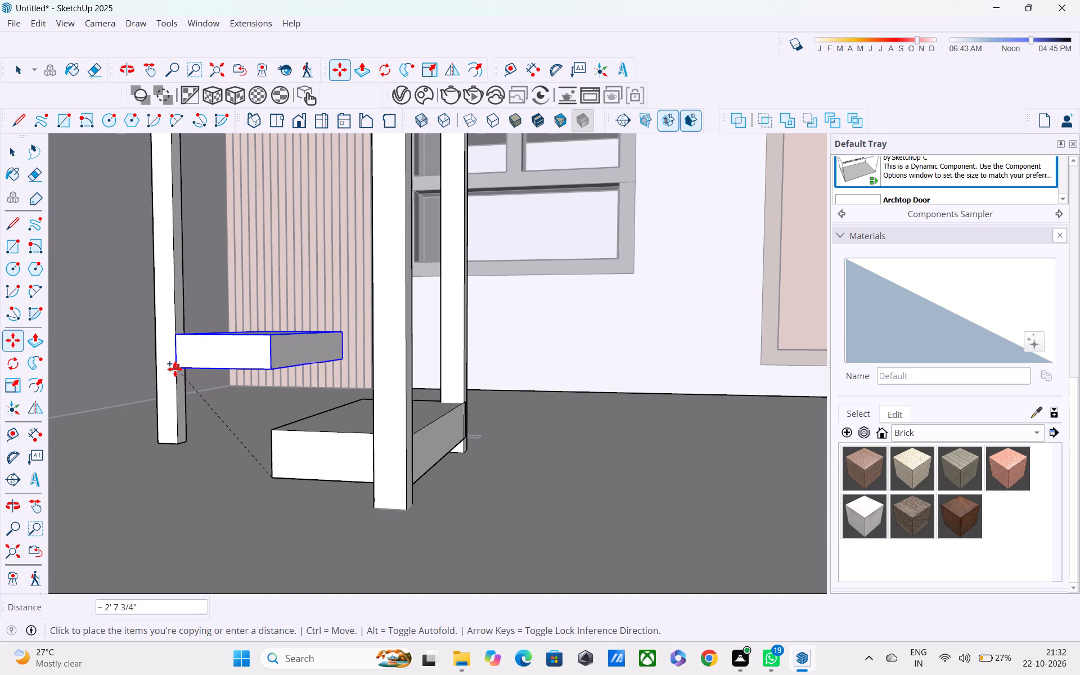
left_click(175, 369)
Move the copied tread from its lower front corner away from the tall post, back toward the lower tread.
middle_click_drag(371, 393, 168, 496)
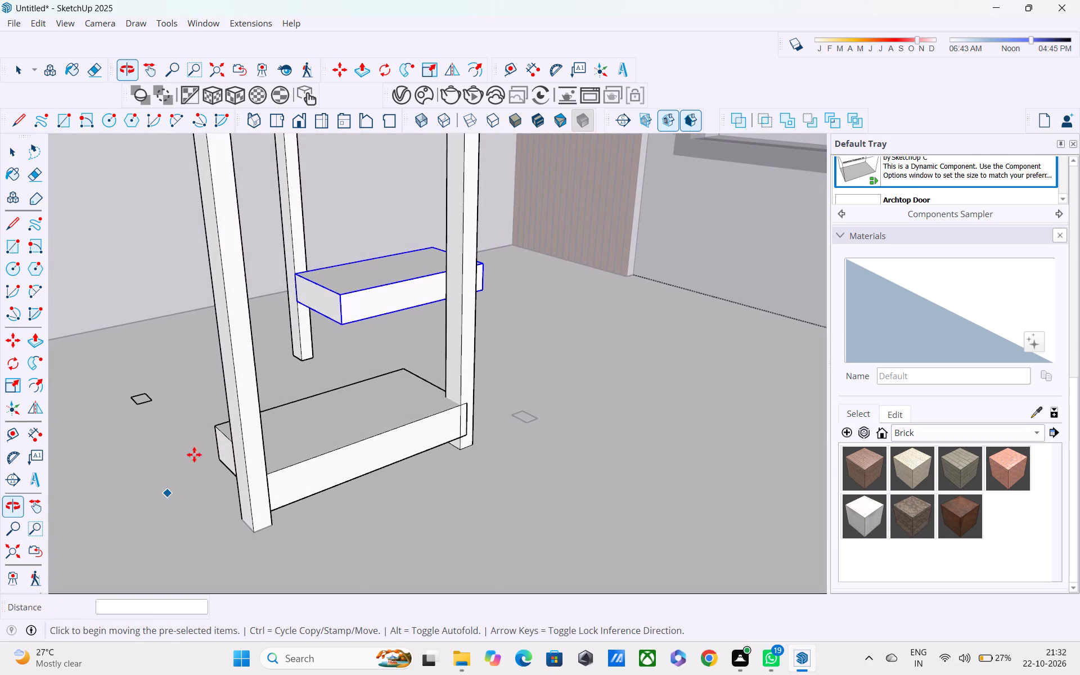
left_click(336, 325)
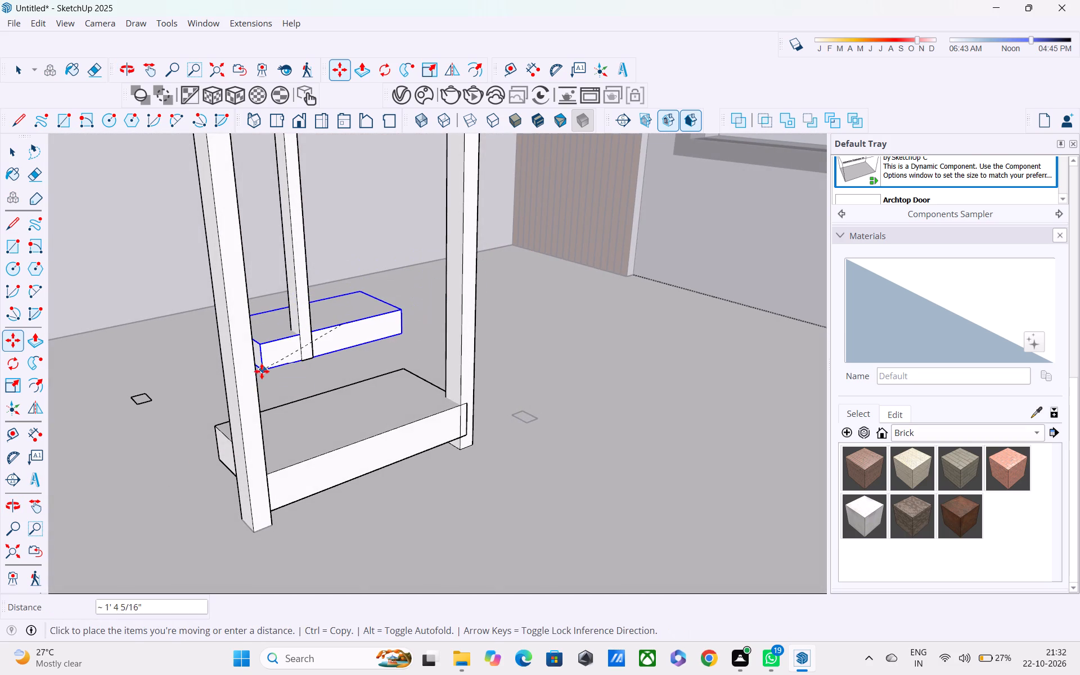
middle_click_drag(271, 371, 544, 262)
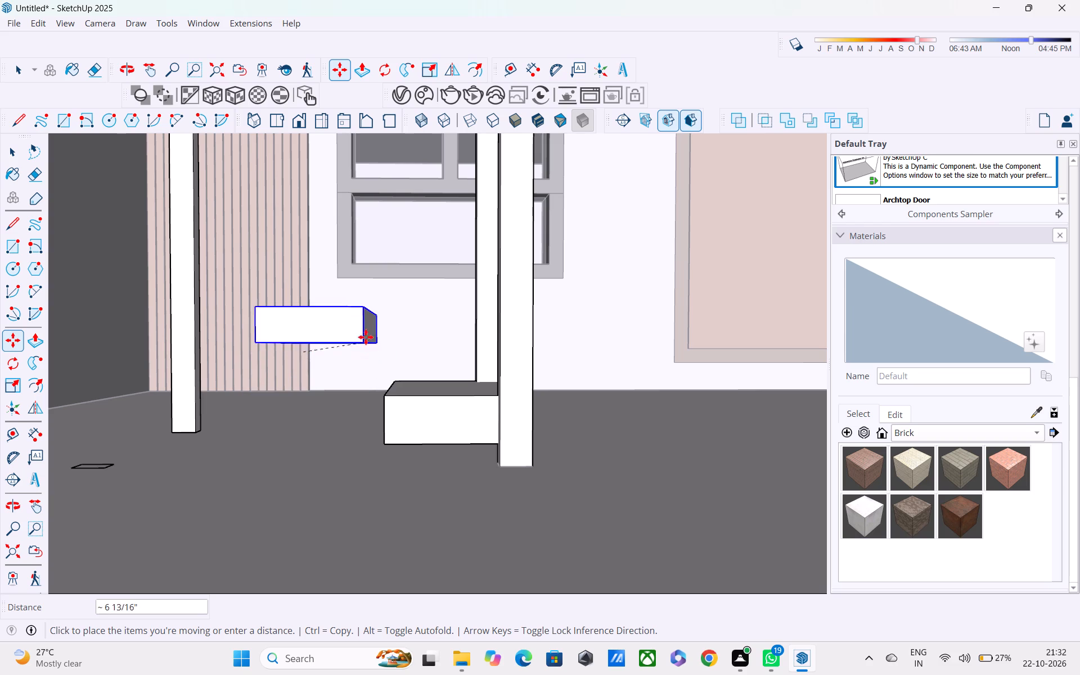
left_click(361, 320)
Place a vertical guide along the lower tread's rear vertical edge and another 1' behind it, toward the tall post.
middle_click_drag(440, 344, 391, 397)
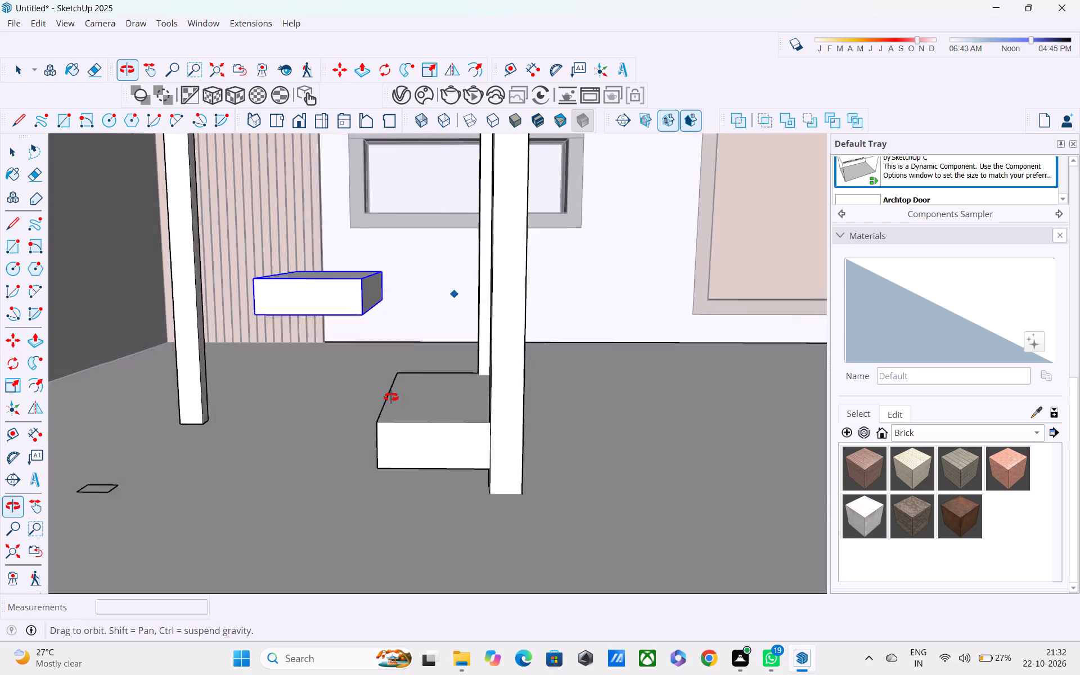
middle_click_drag(391, 397, 136, 442)
middle_click_drag(420, 276, 61, 381)
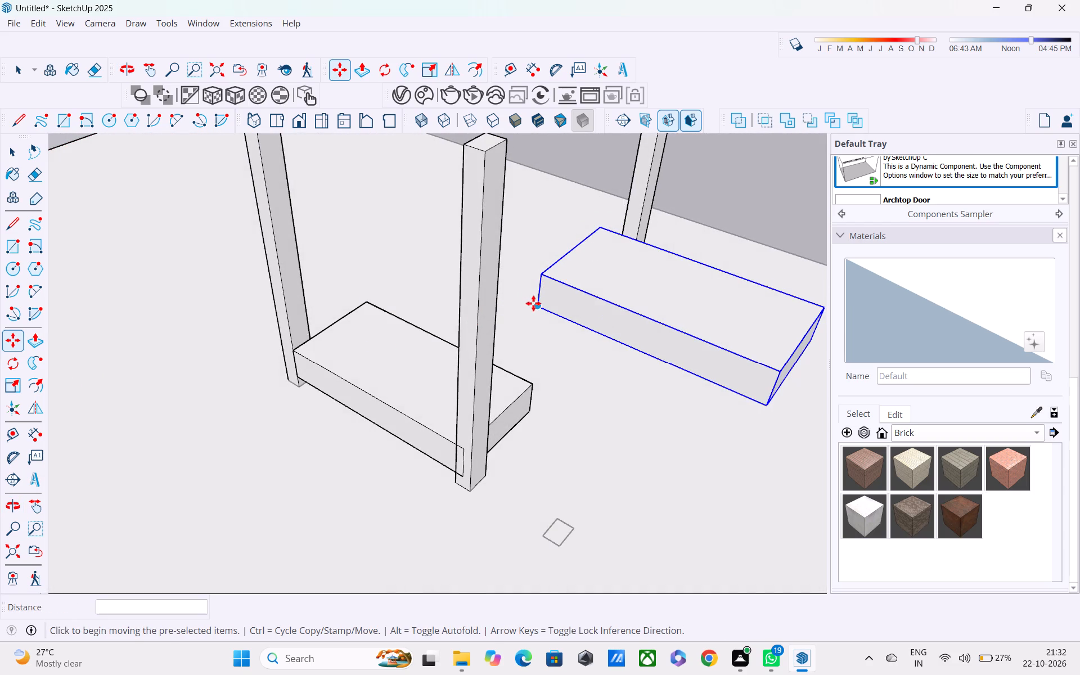
middle_click_drag(534, 305, 627, 147)
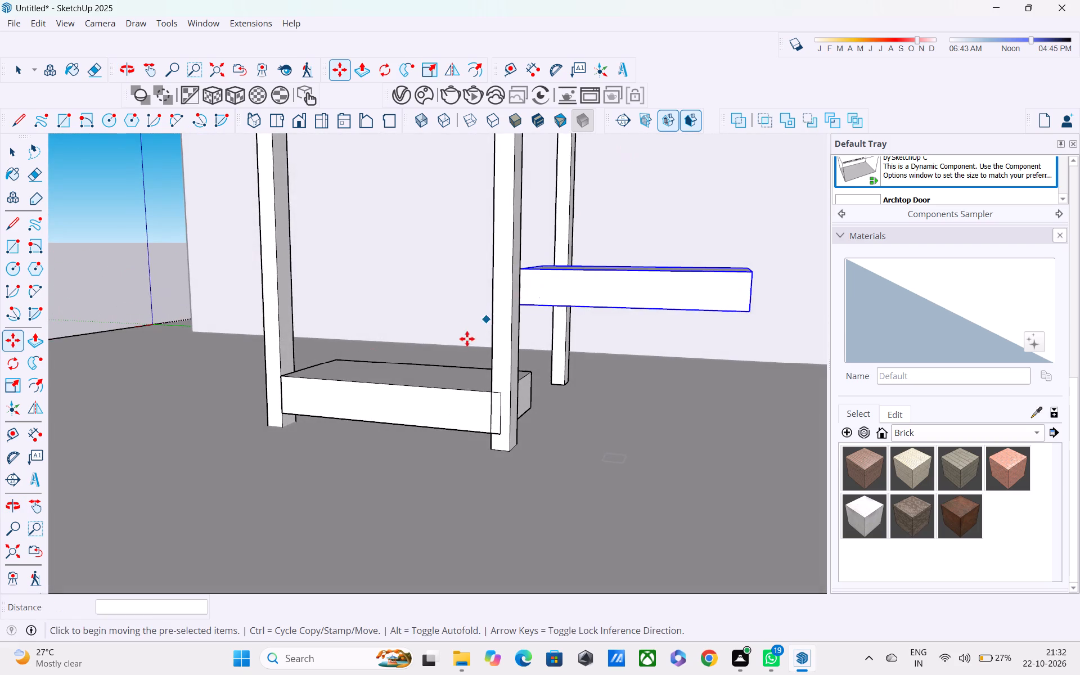
scroll(466, 340, "down", 1)
middle_click_drag(478, 350, 816, 382)
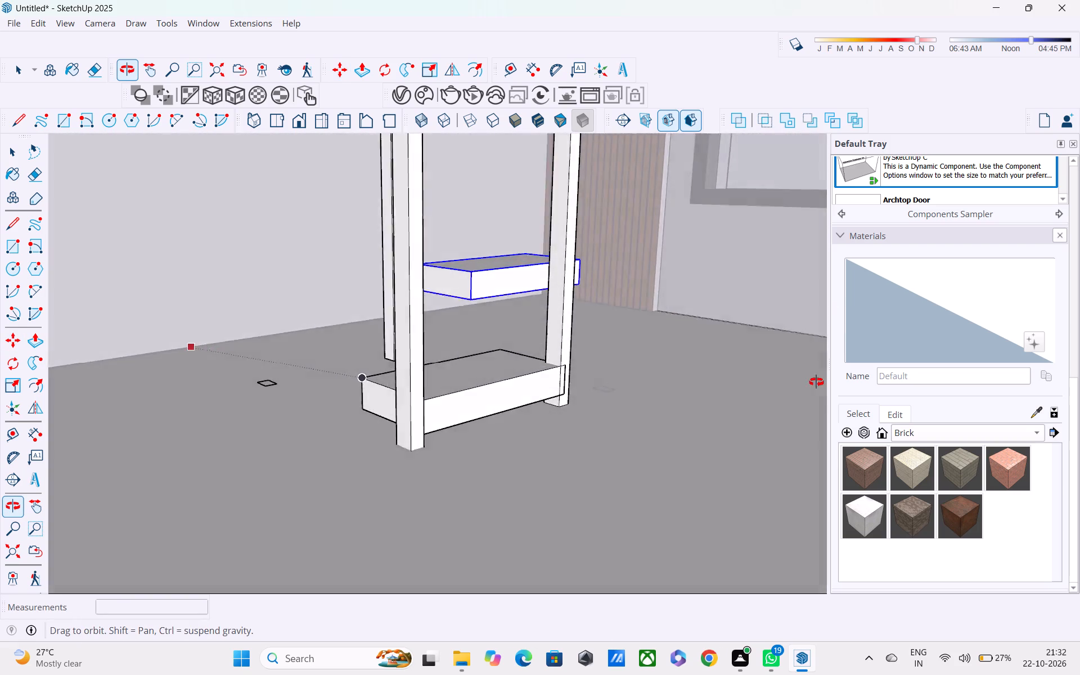
middle_click_drag(816, 382, 949, 372)
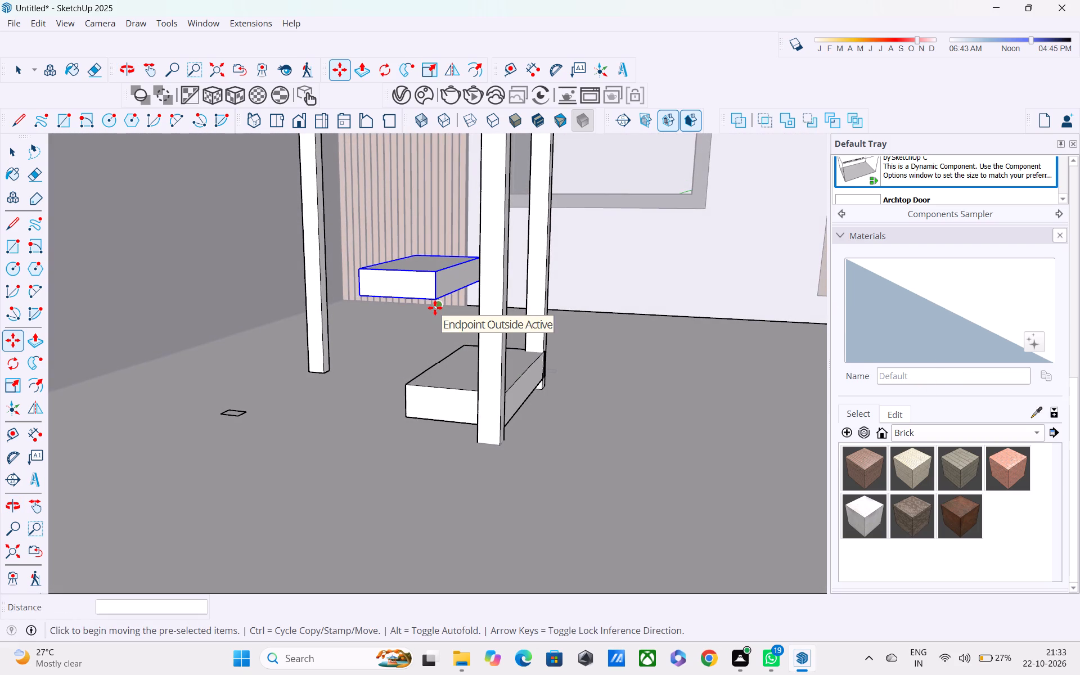
key("space")
key("t")
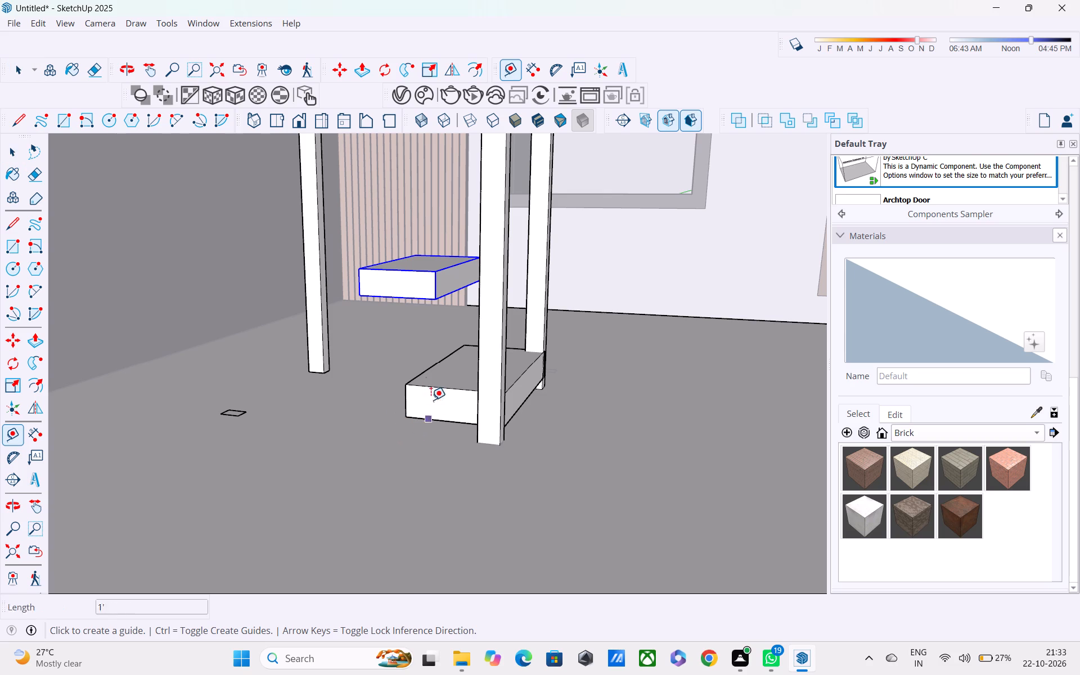
left_click(405, 397)
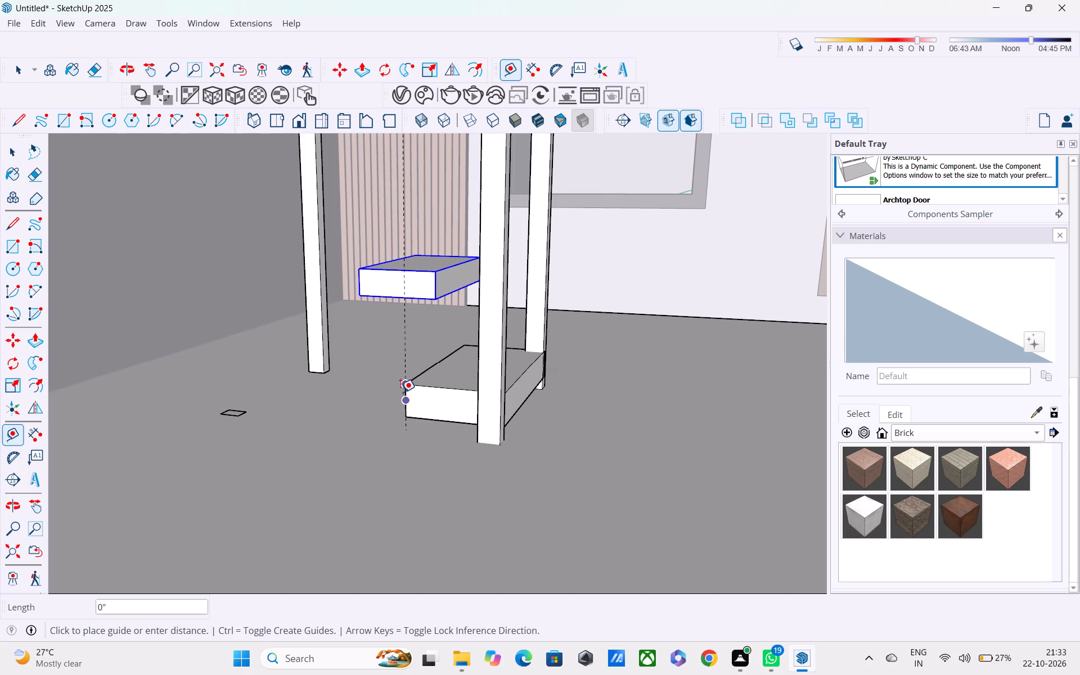
left_click(400, 392)
left_click(403, 399)
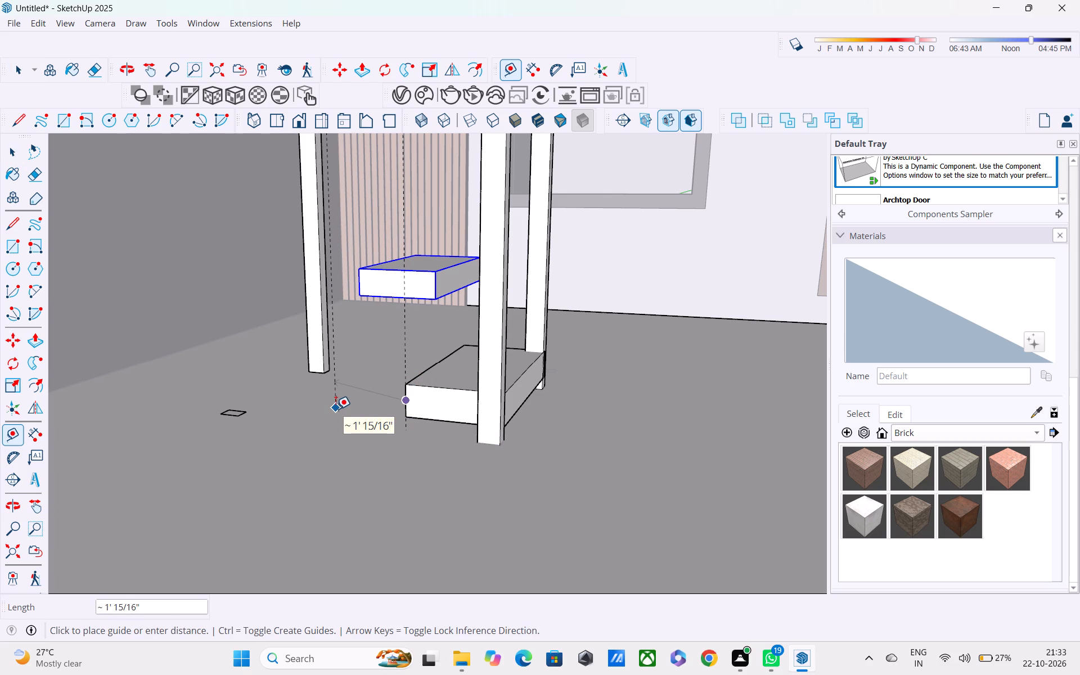
type("1'")
key("Return")
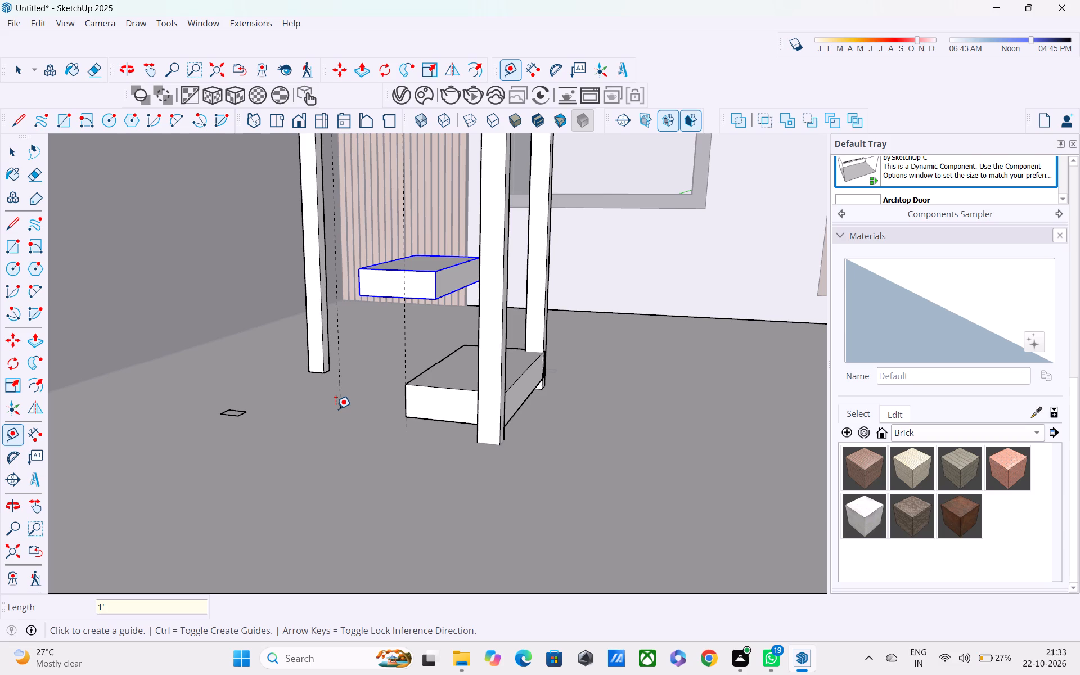
scroll(336, 409, "up", 1)
middle_click_drag(332, 408, 10, 480)
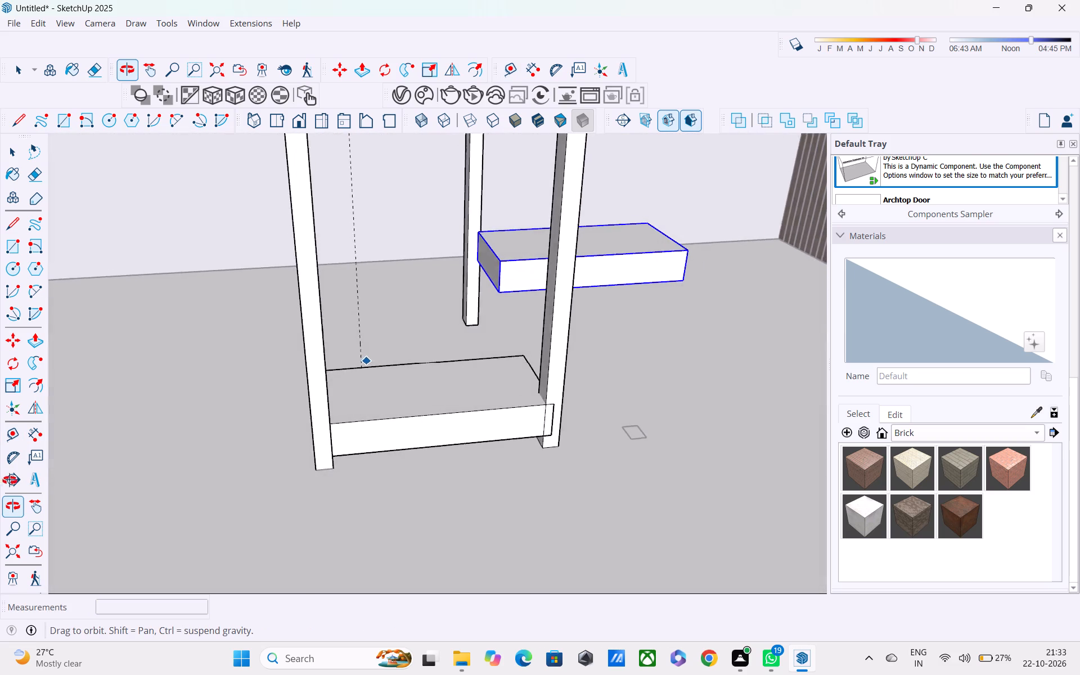
Undo the last guide and place a new vertical guide 1' behind the one on the lower tread's rear edge.
middle_click_drag(10, 480, 299, 372)
key("ctrl+z")
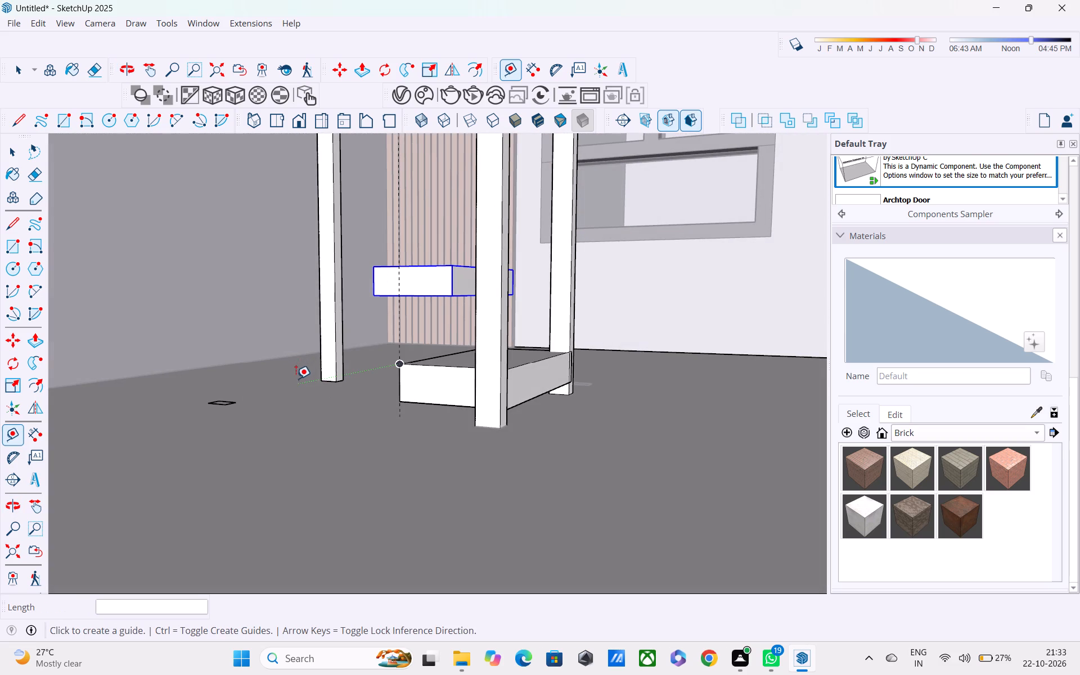
middle_click_drag(321, 403, 507, 405)
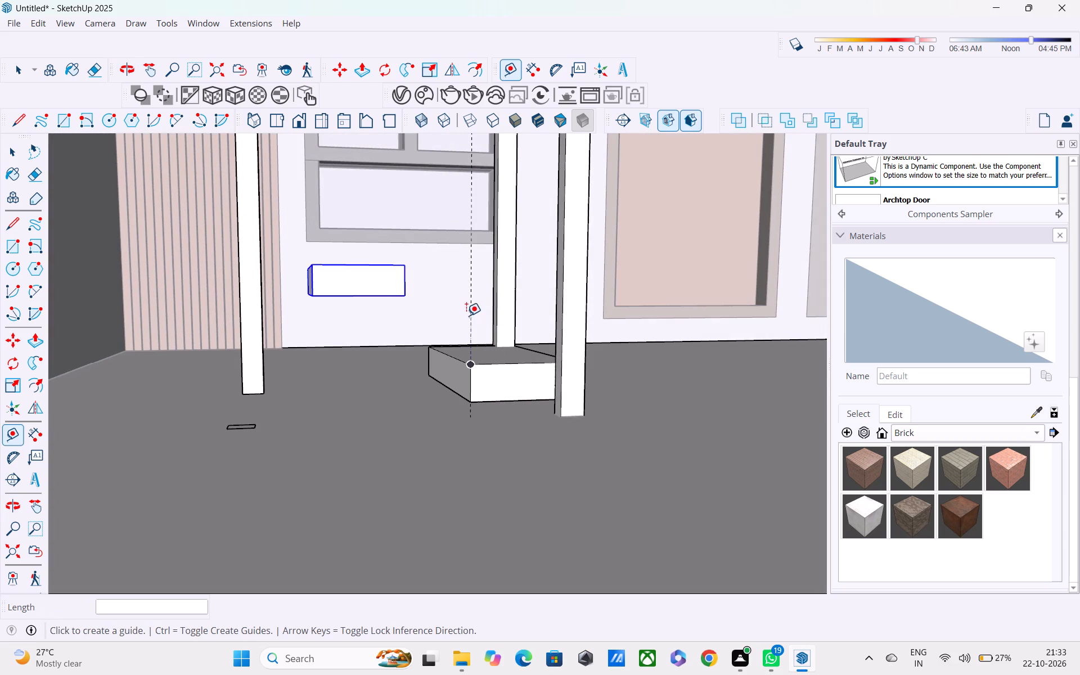
left_click(469, 308)
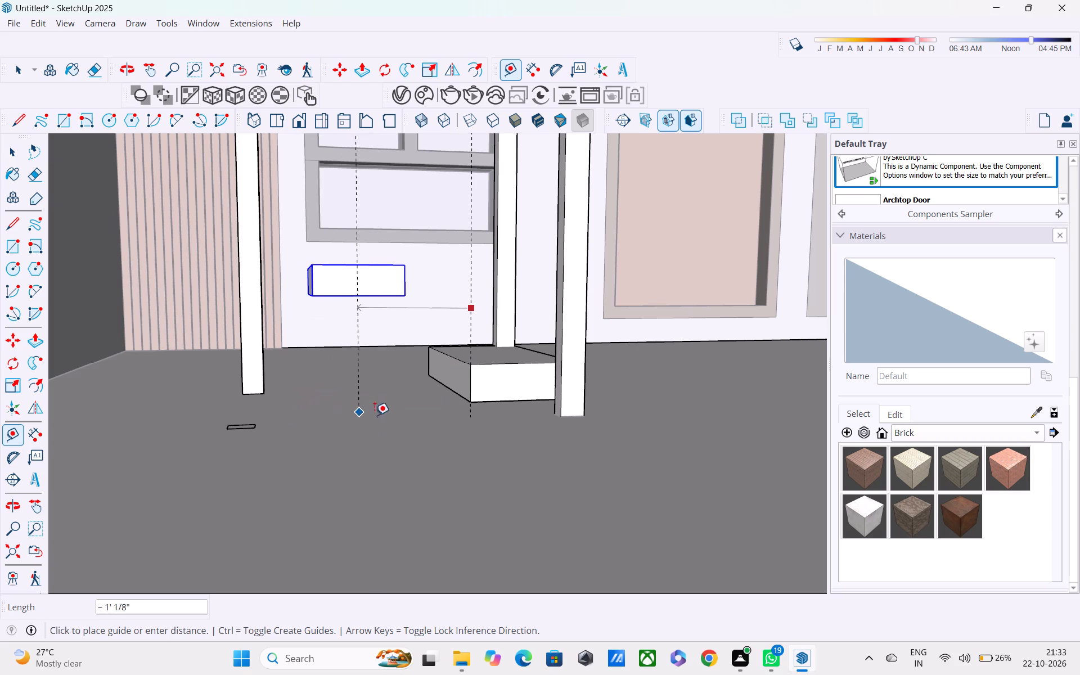
middle_click_drag(345, 448, 334, 448)
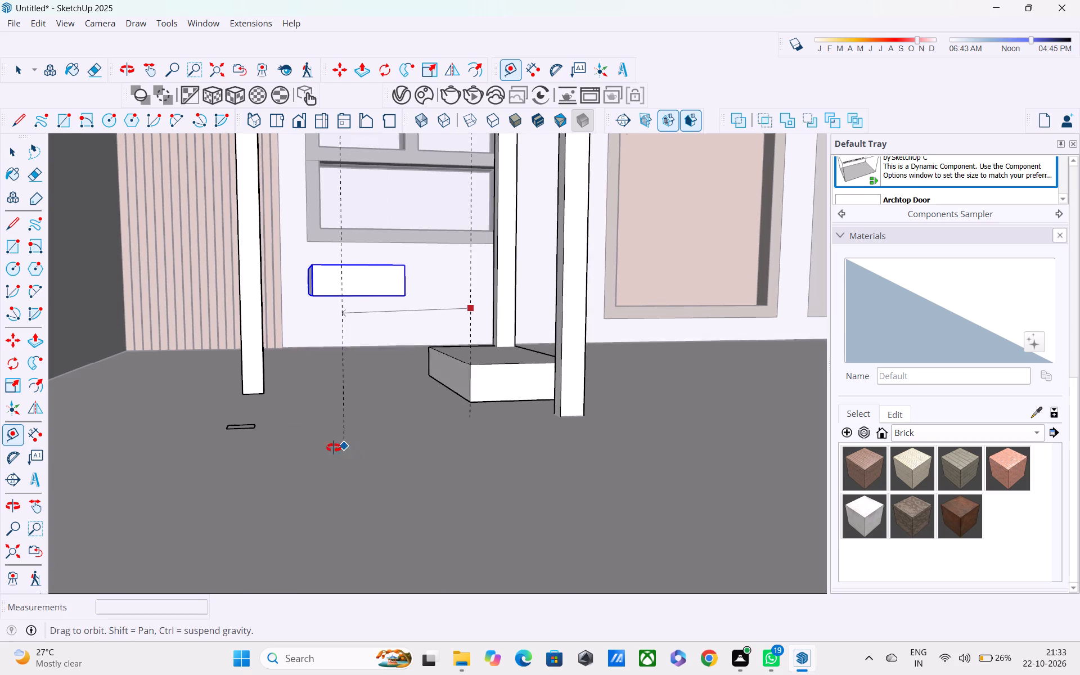
middle_click_drag(334, 448, 0, 533)
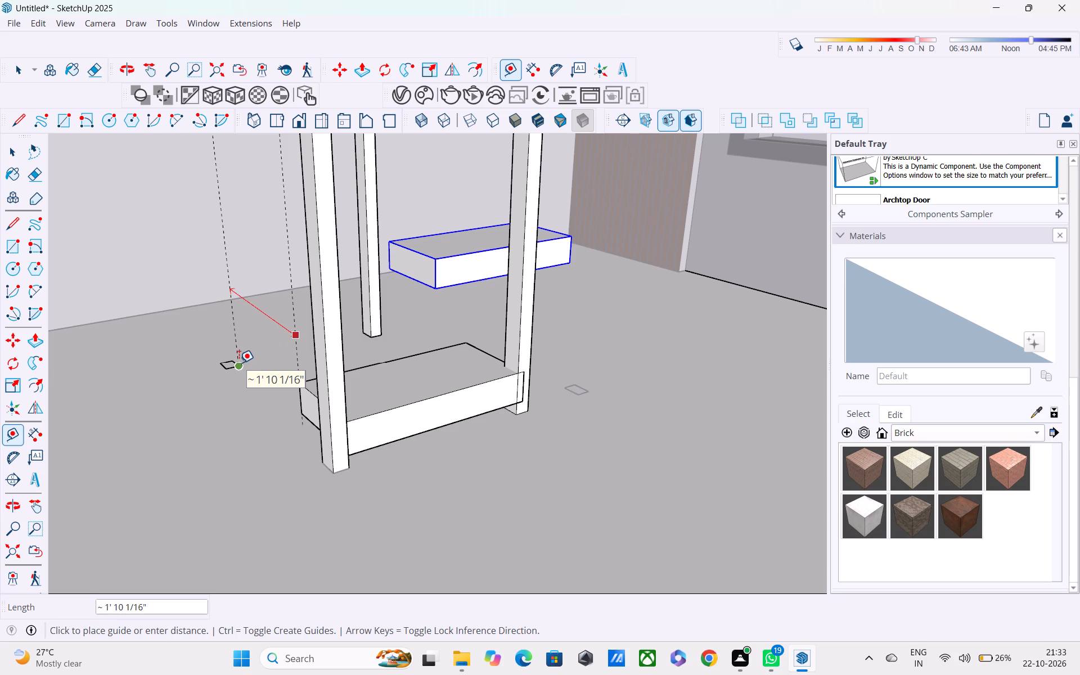
key("1")
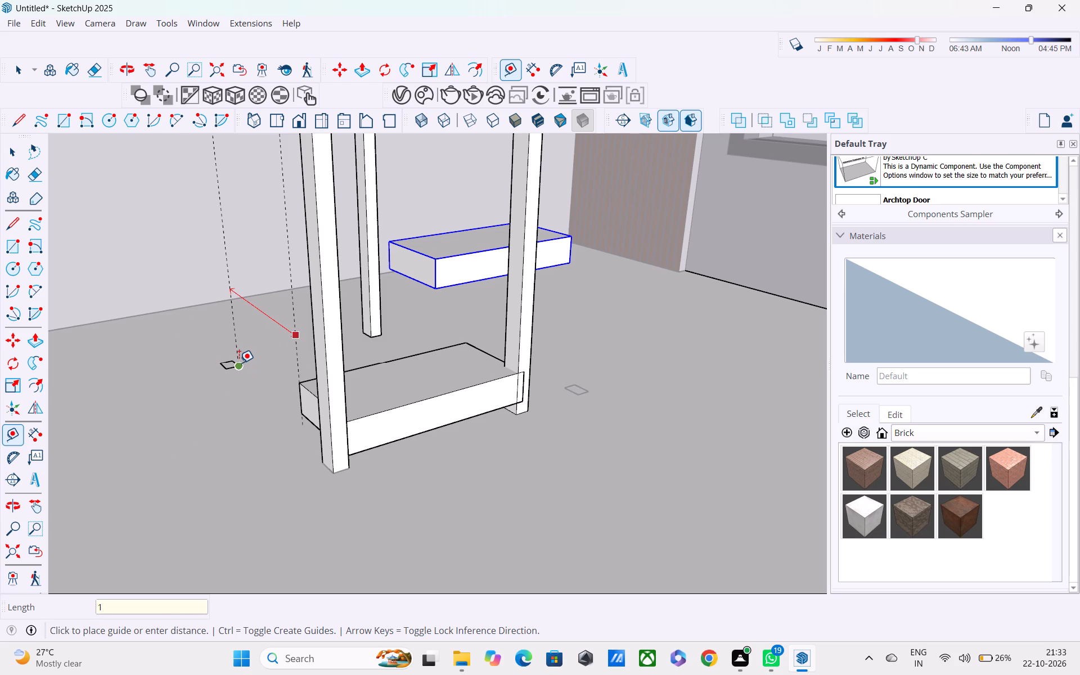
key("apostrophe")
key("Return")
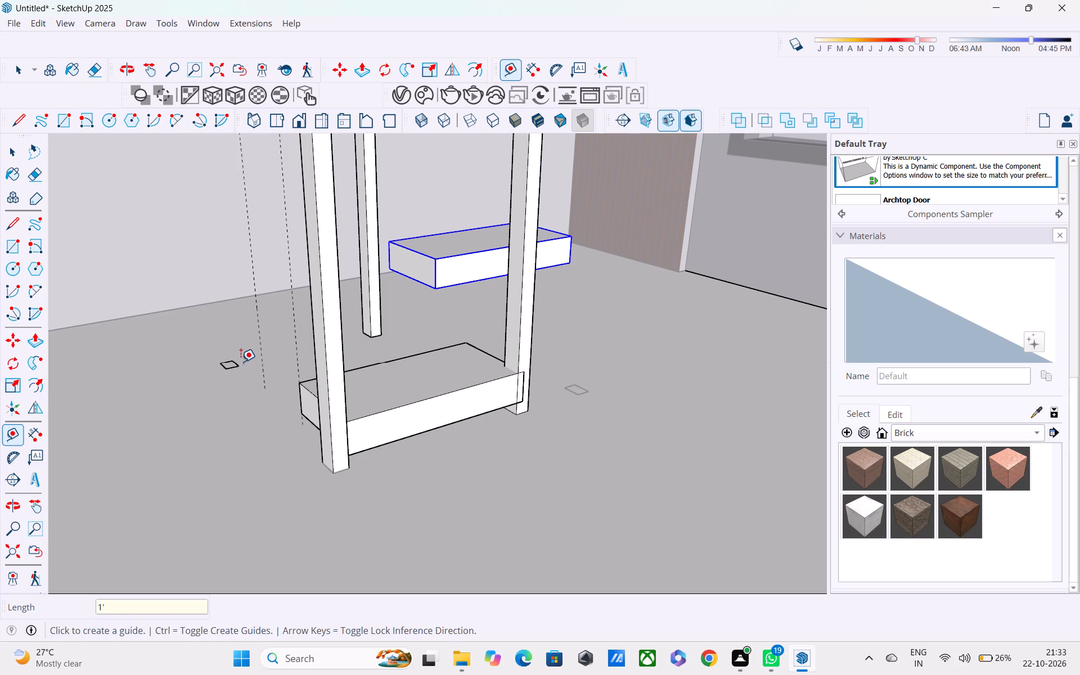
Add two more vertical guides farther behind the lower tread, each offset 1' from the previous guide.
middle_click_drag(276, 380, 452, 456, "shift")
left_click(446, 405)
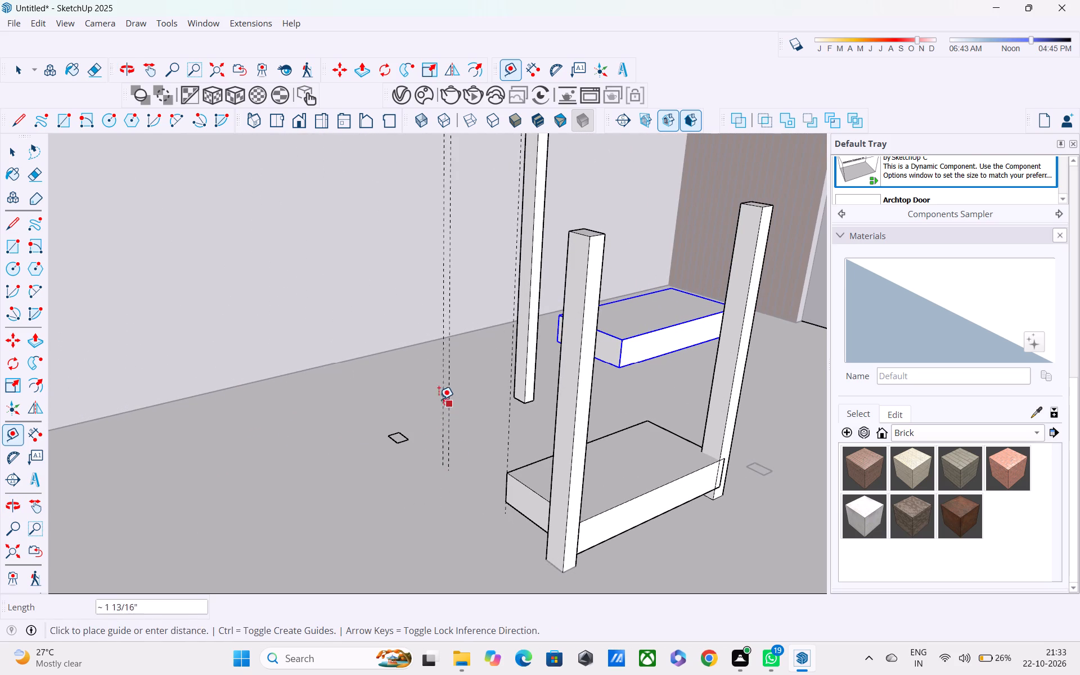
type("1'")
key("Return")
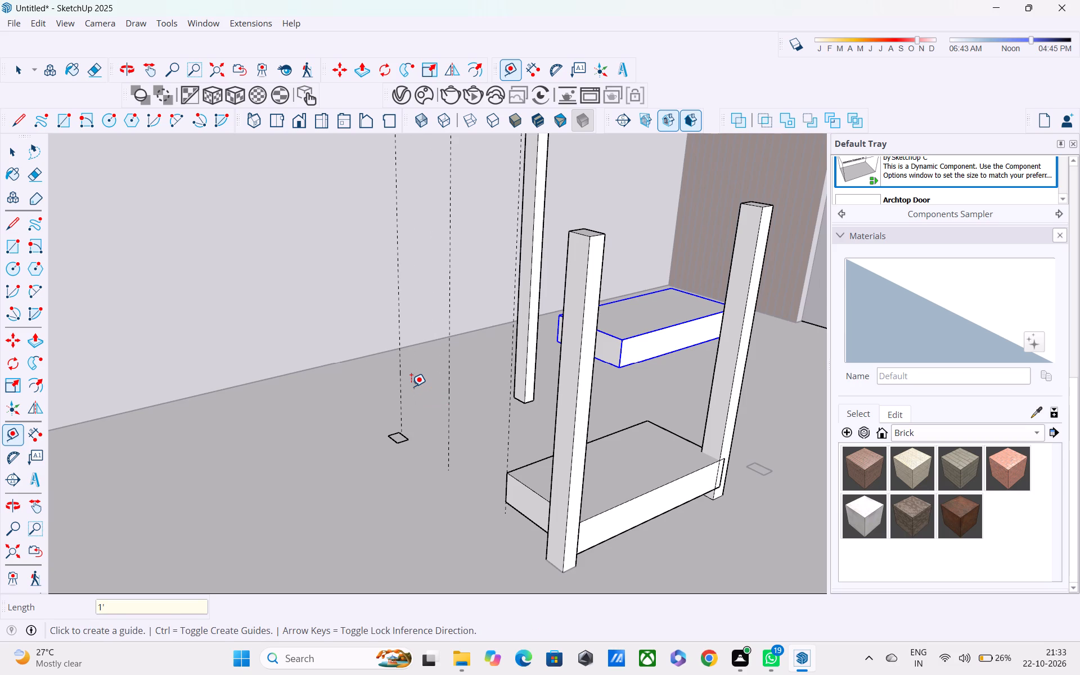
left_click(398, 363)
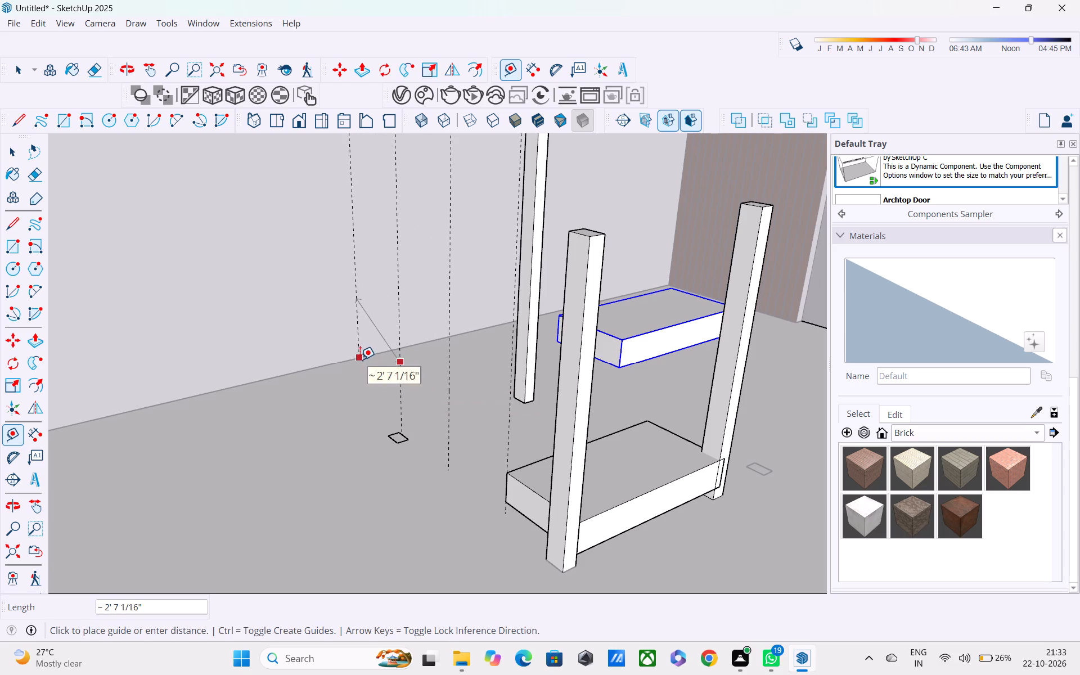
scroll(349, 371, "up", 3)
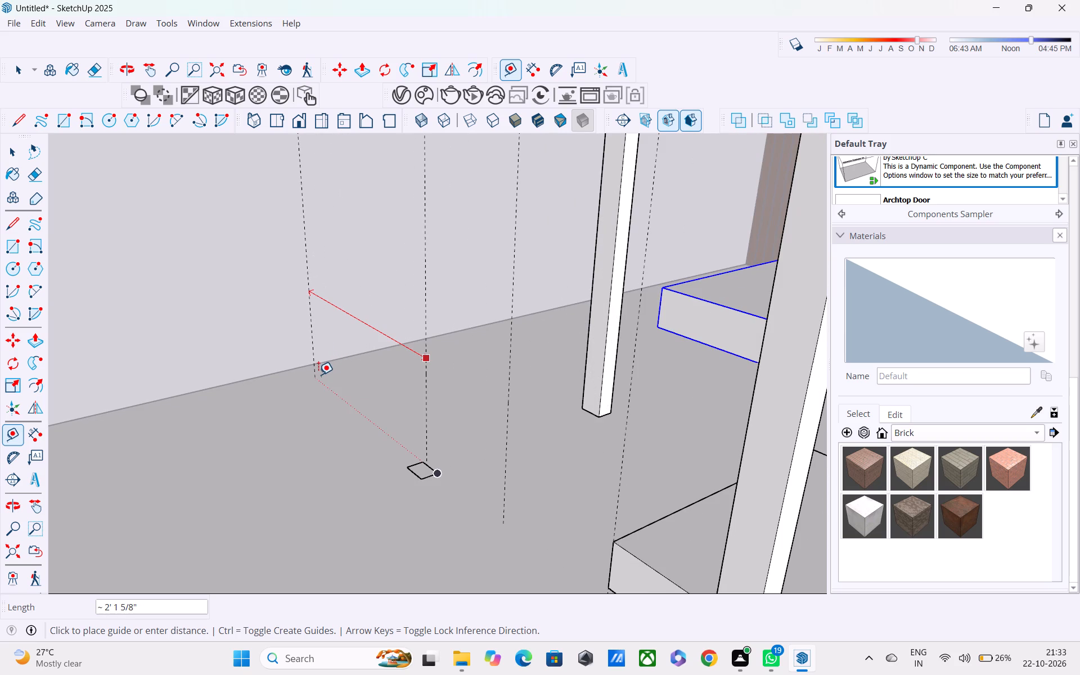
type("1'\\")
key("Return")
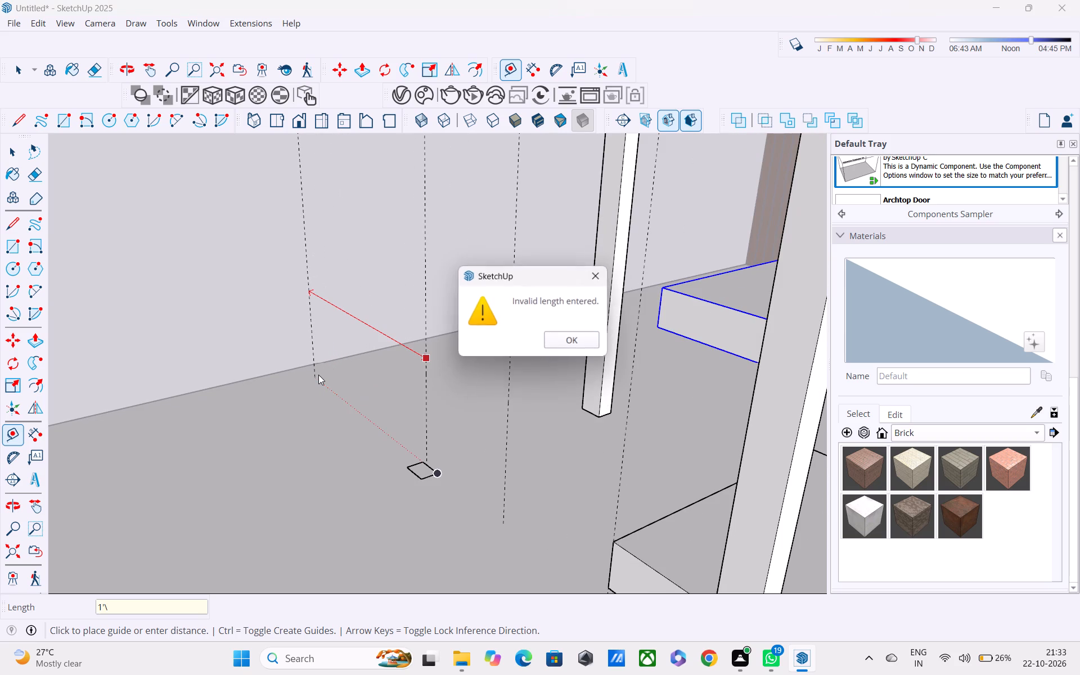
key("BackSpace")
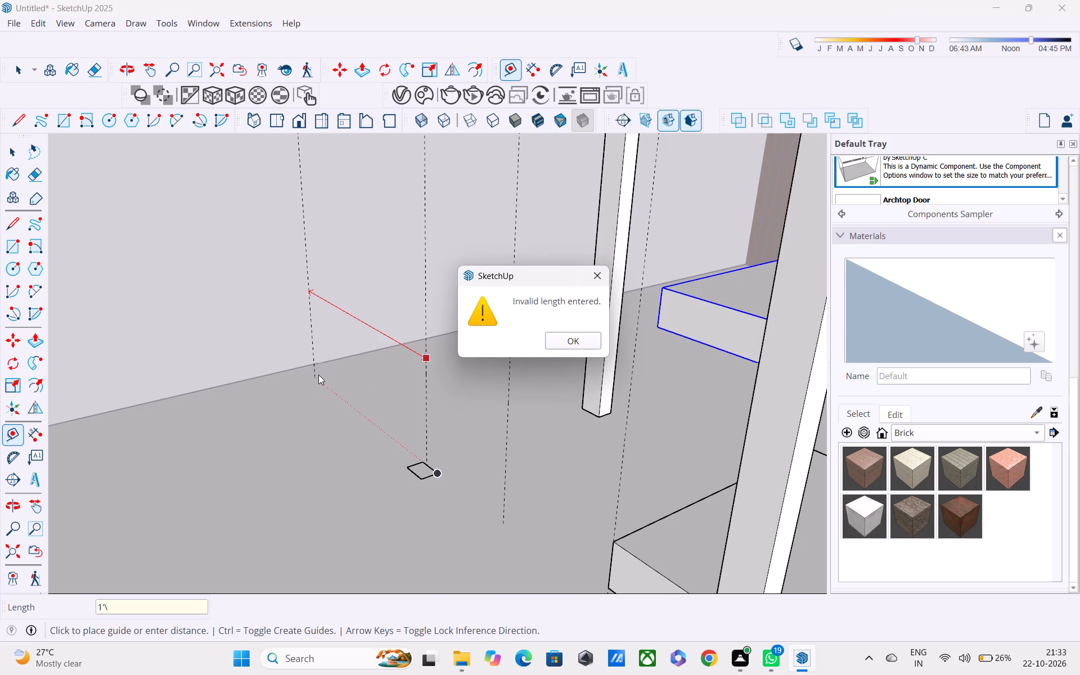
key("BackSpace")
left_click(554, 340)
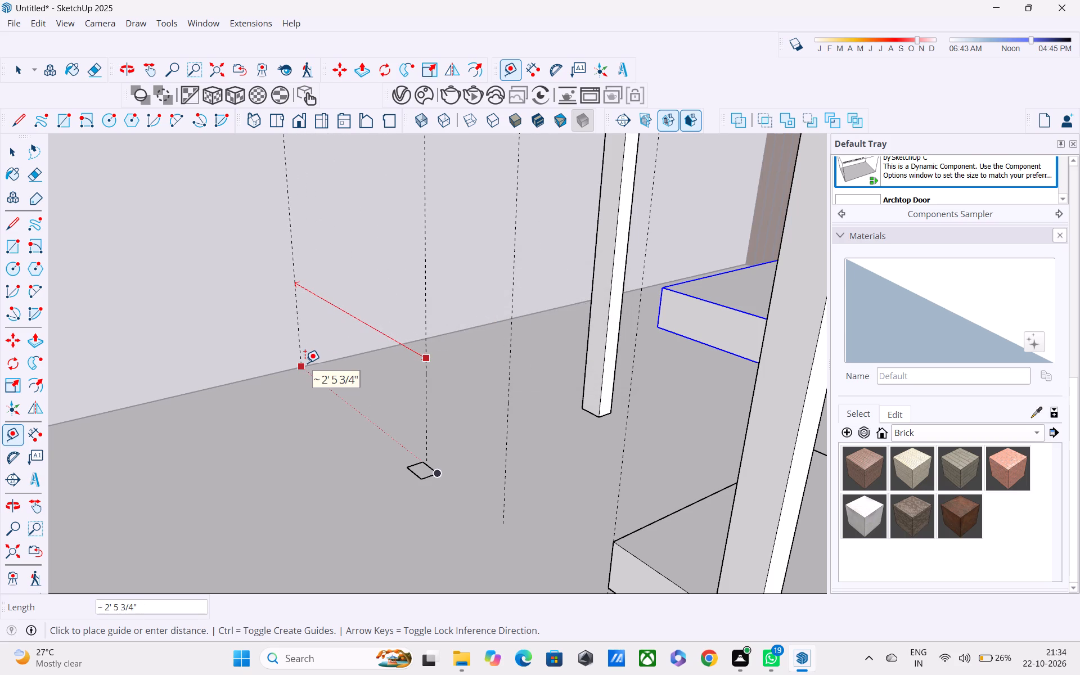
type("1'")
key("Return")
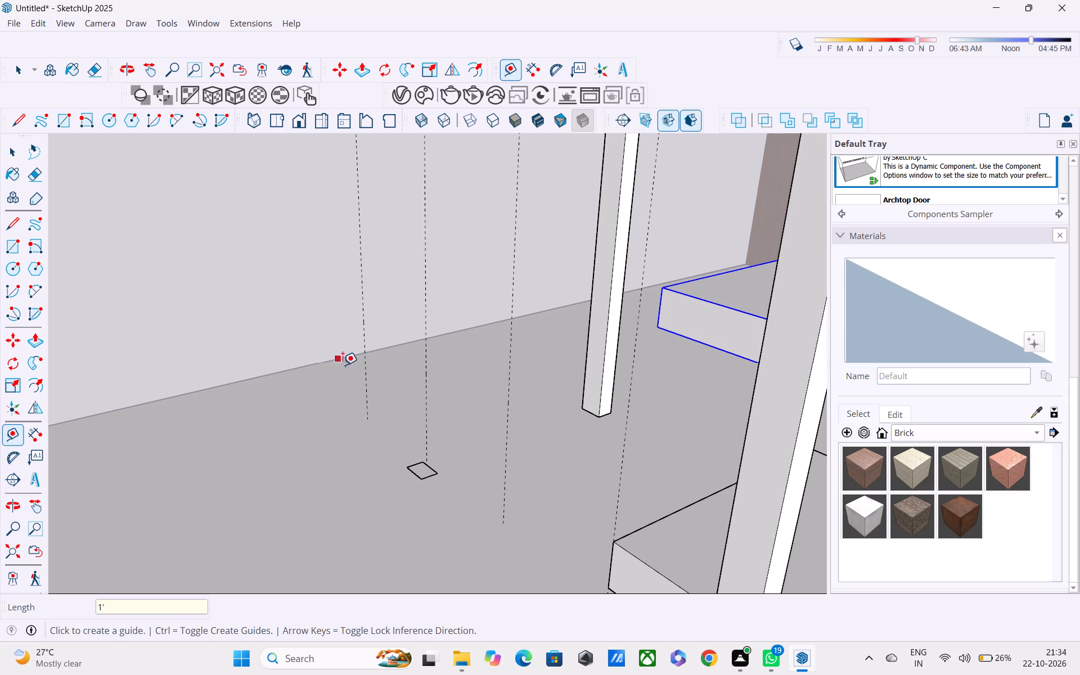
Place a horizontal guide 0.5' above the top side edge of the lower tread, running toward the tall post.
scroll(393, 400, "down", 4)
middle_click_drag(469, 412, 546, 357)
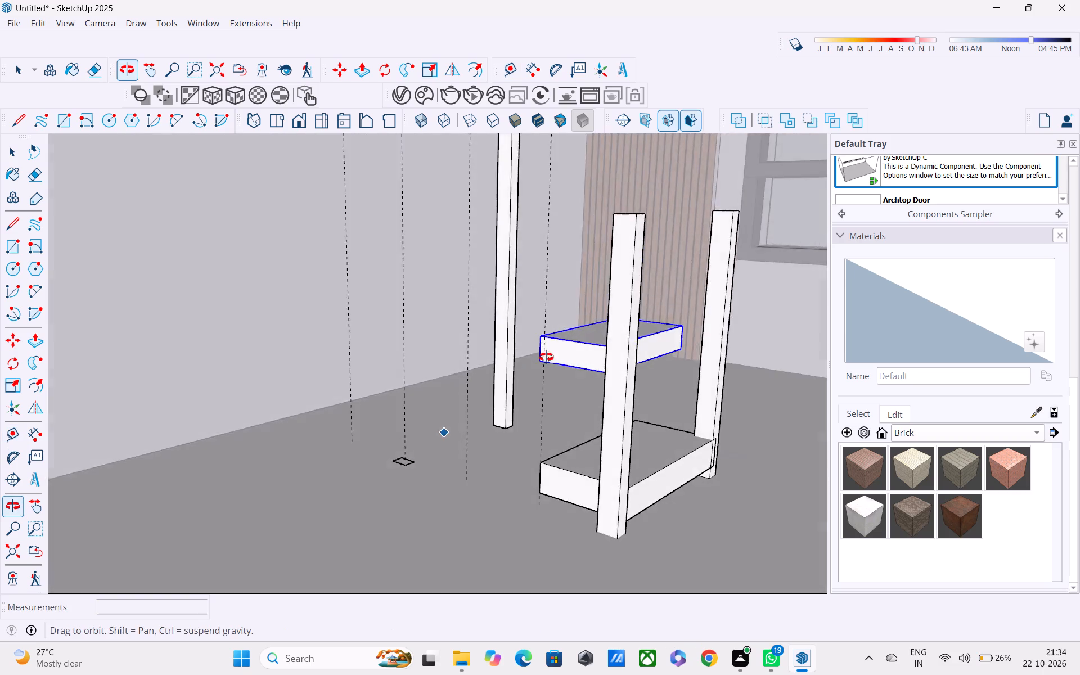
middle_click_drag(546, 357, 576, 340)
middle_click_drag(552, 448, 571, 402)
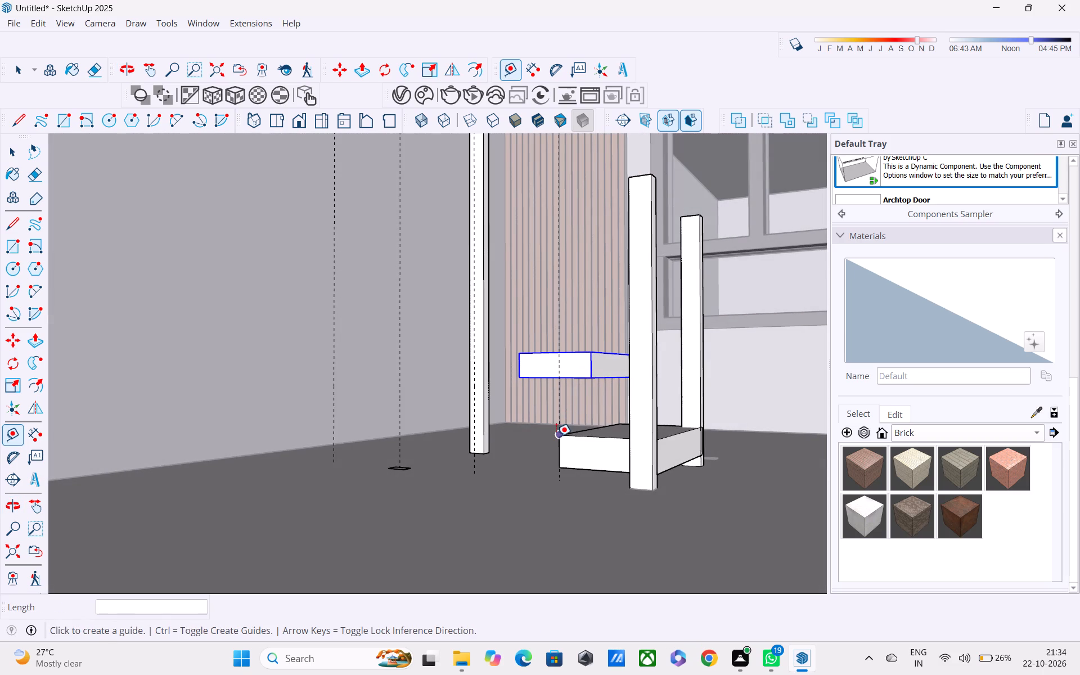
left_click(601, 439)
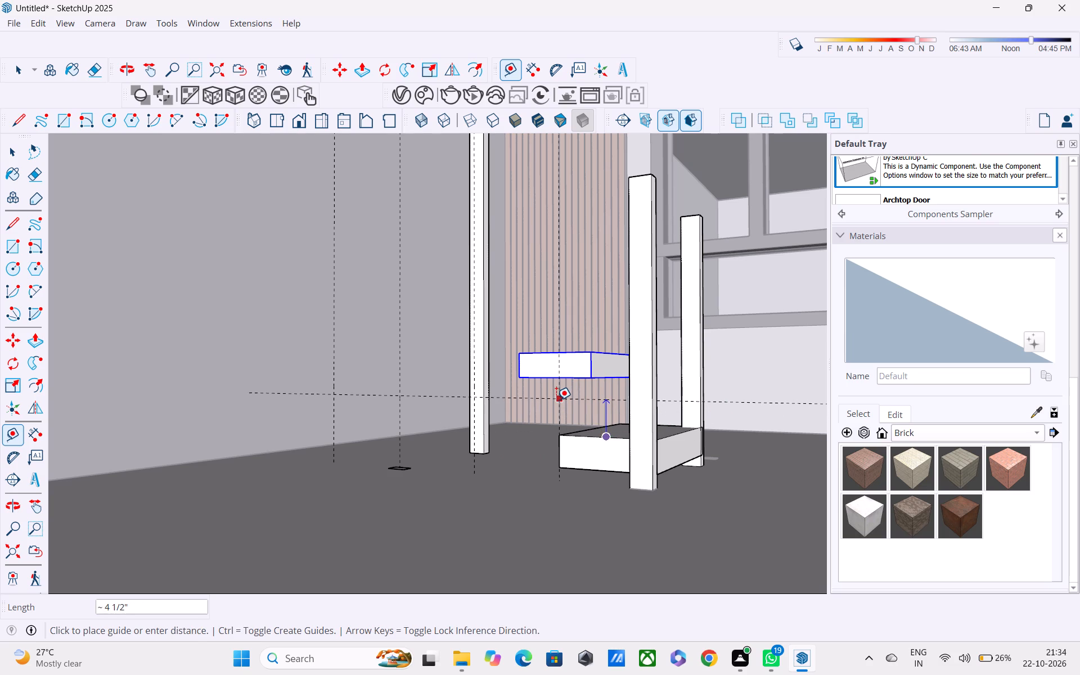
key("5")
key("BackSpace")
type("0.5'")
key("Return")
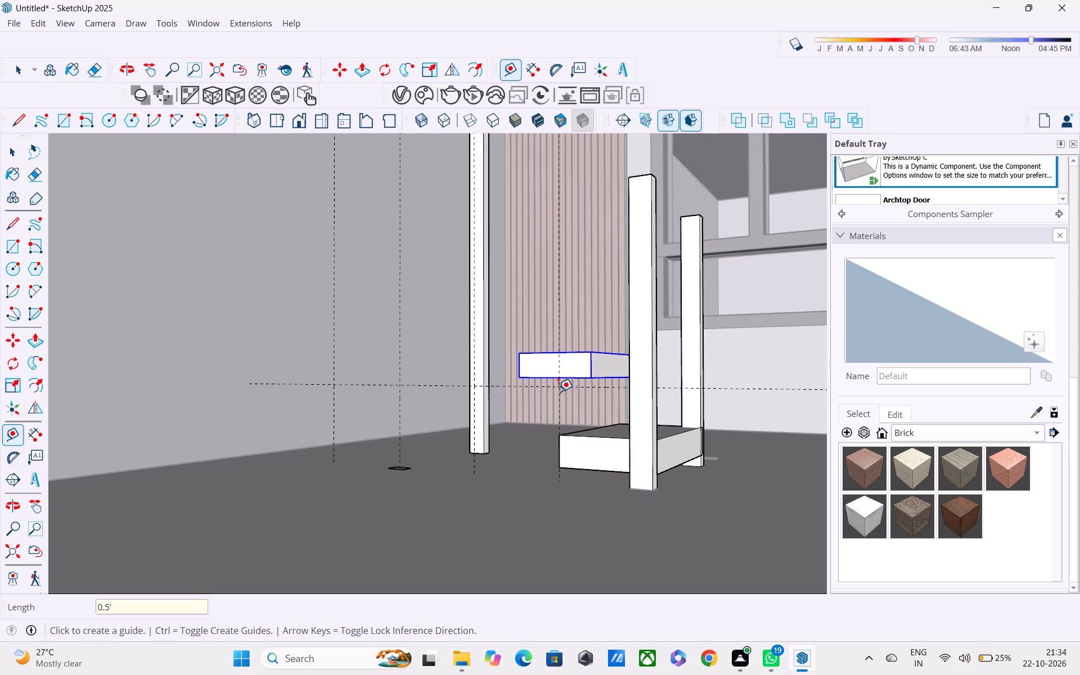
Place a second horizontal guide 10" above the first horizontal guide.
left_click(554, 386)
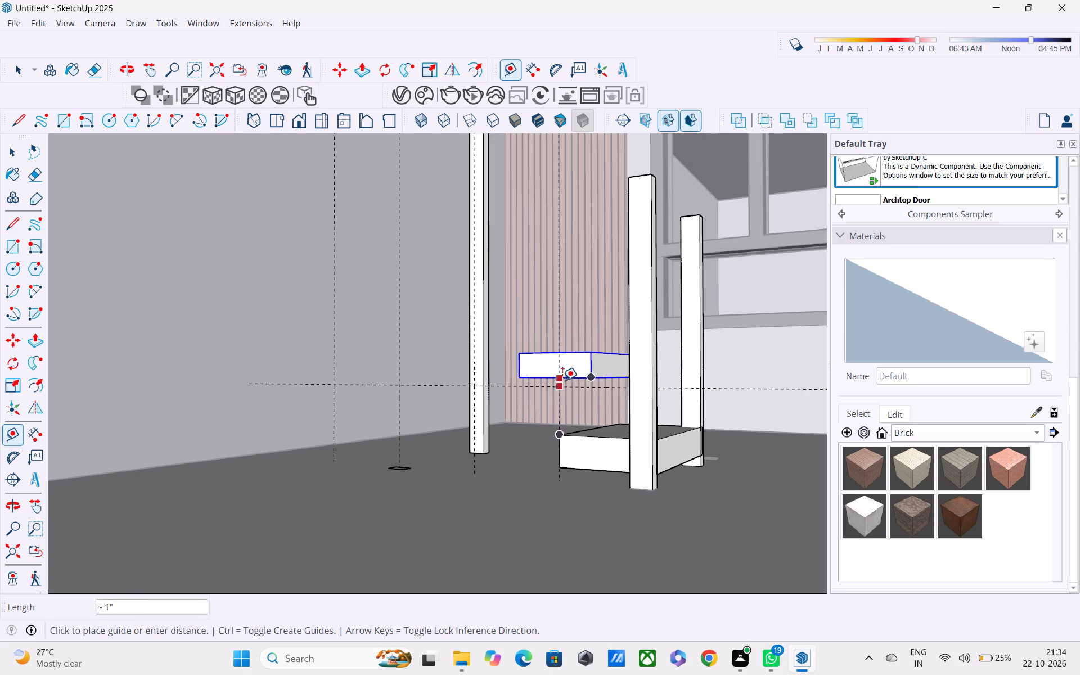
left_click(539, 388)
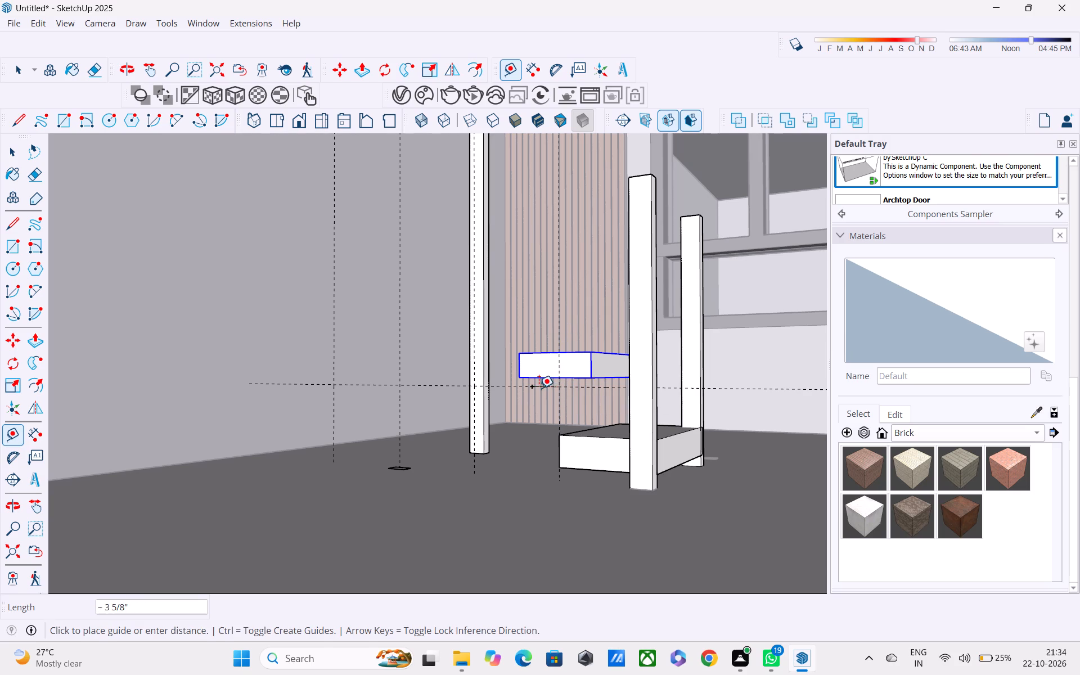
key("Escape")
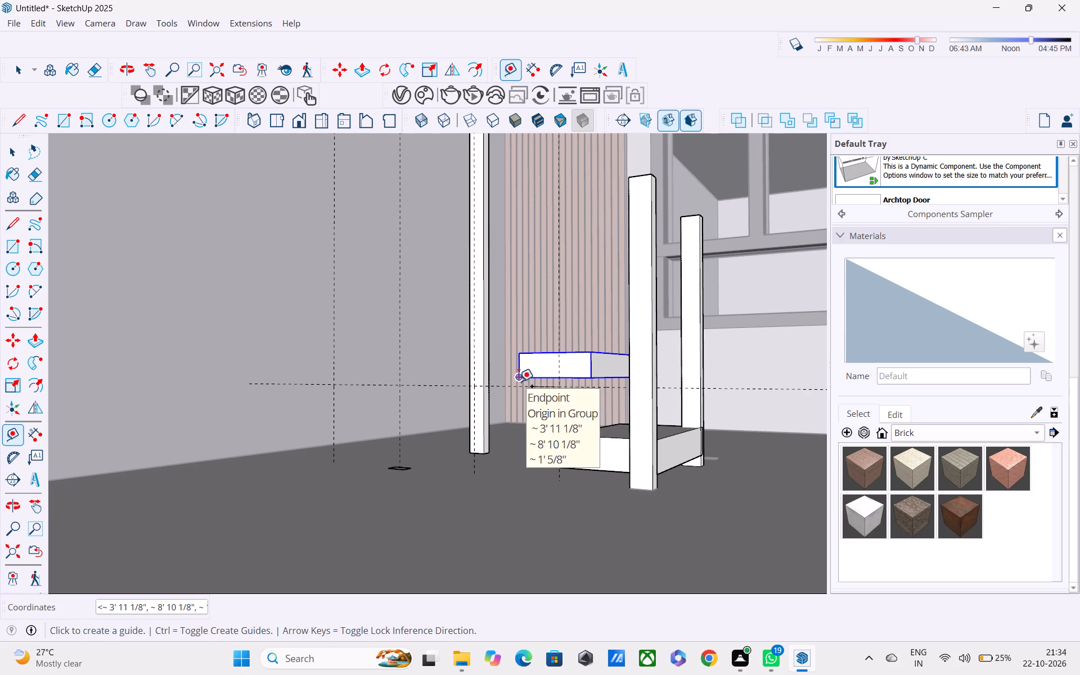
key("space")
key("t")
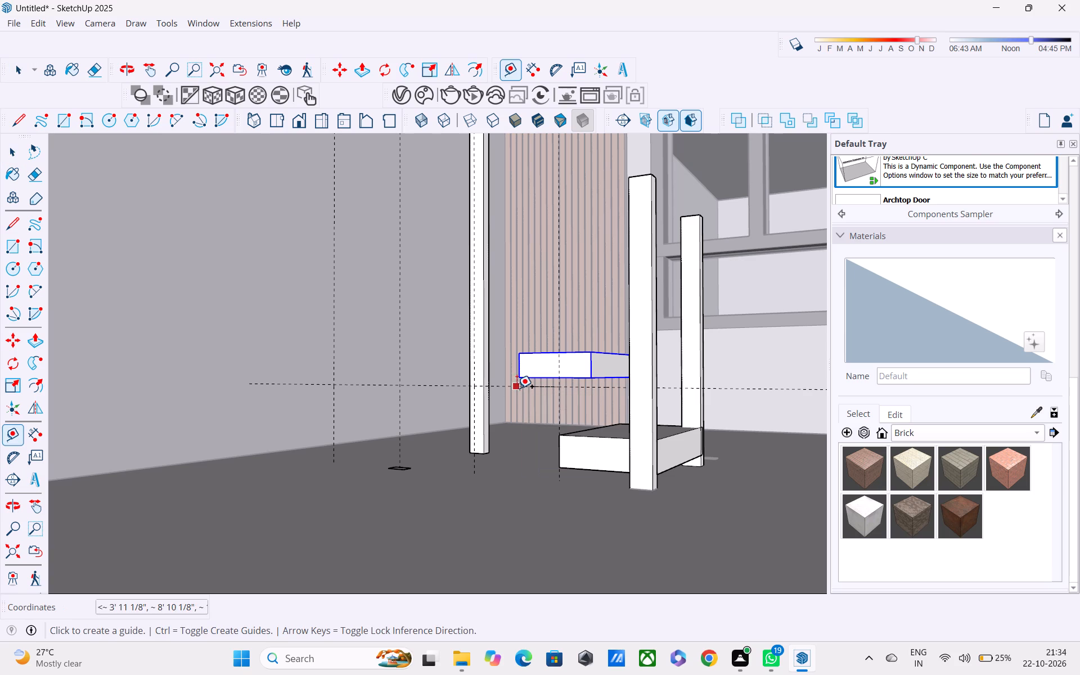
left_click(515, 389)
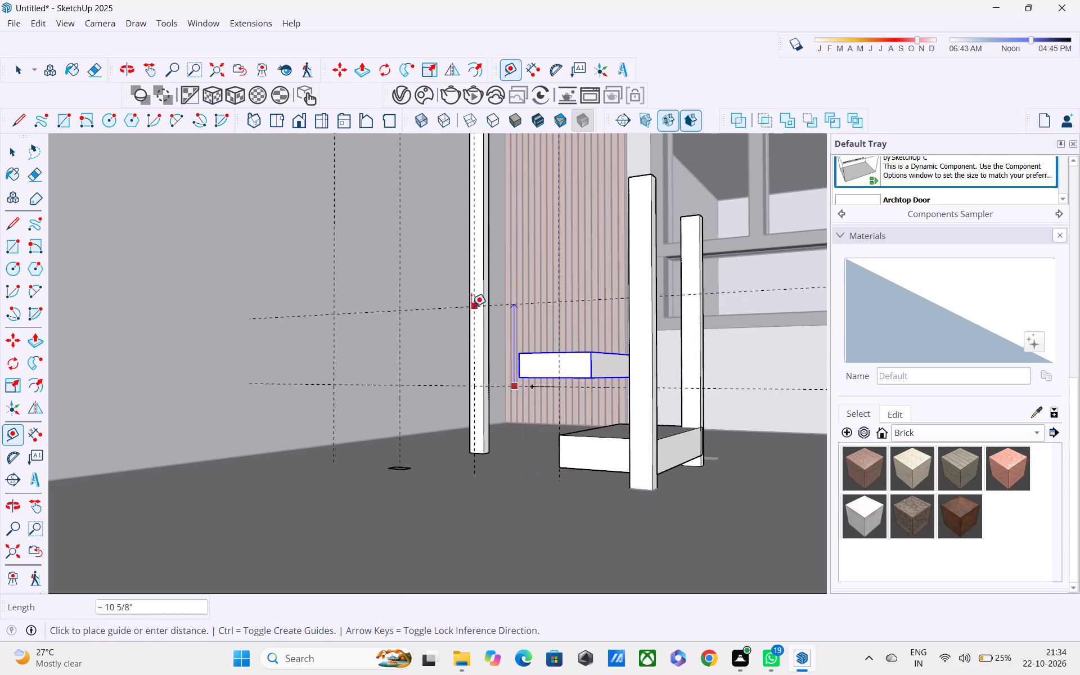
middle_click_drag(471, 300, 371, 334)
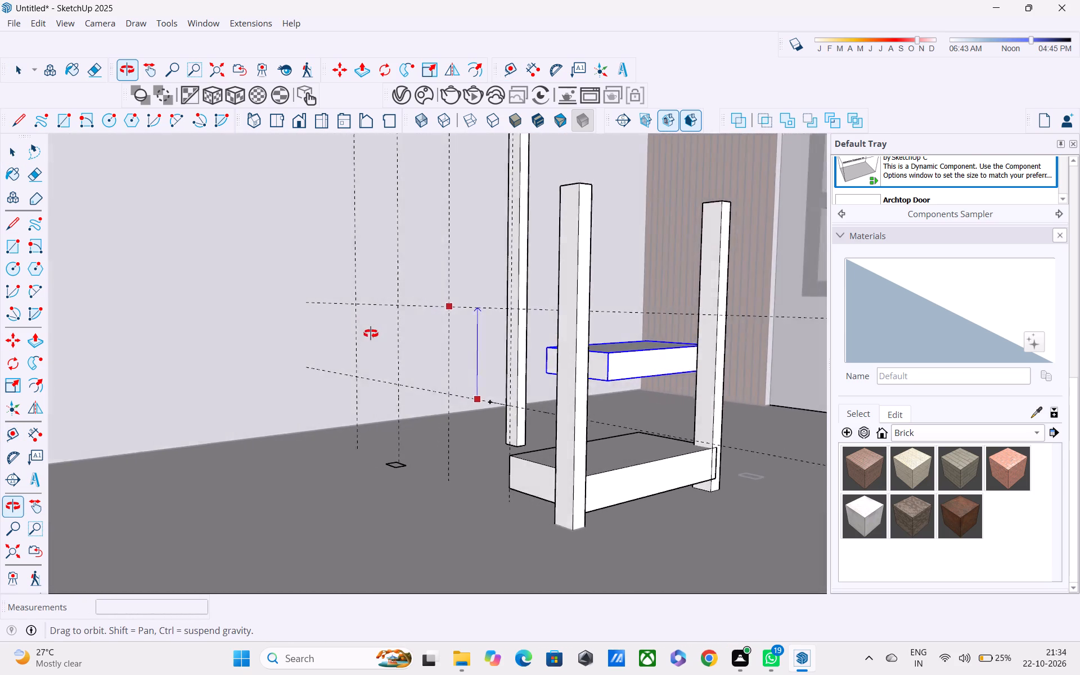
middle_click_drag(371, 334, 472, 325)
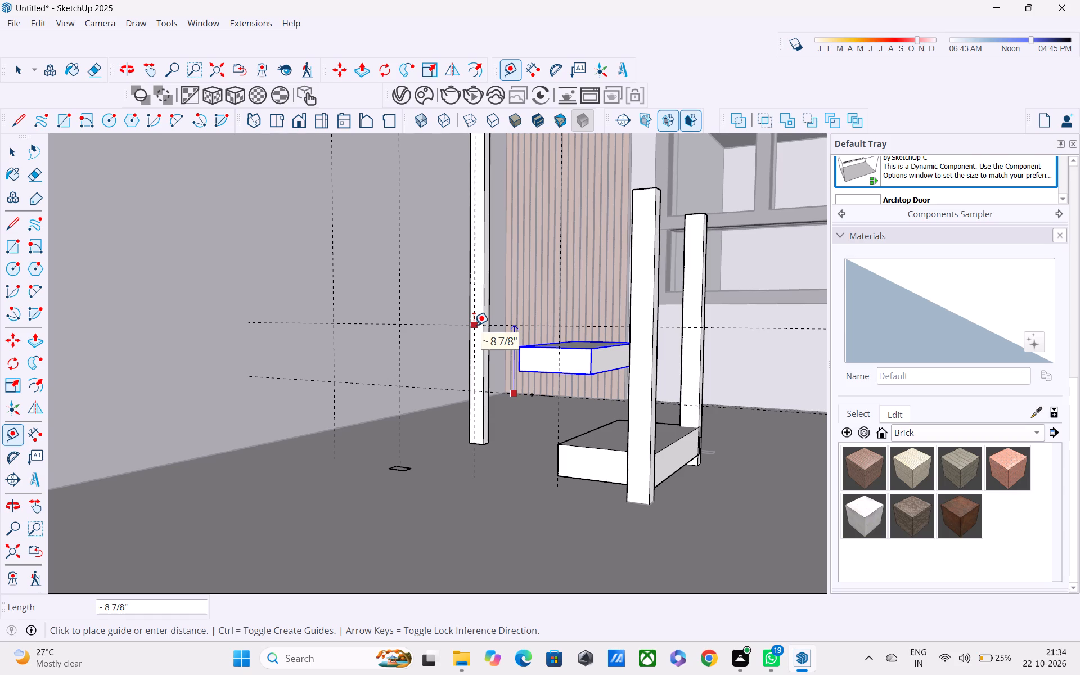
type("10")
key("shift+quotedbl")
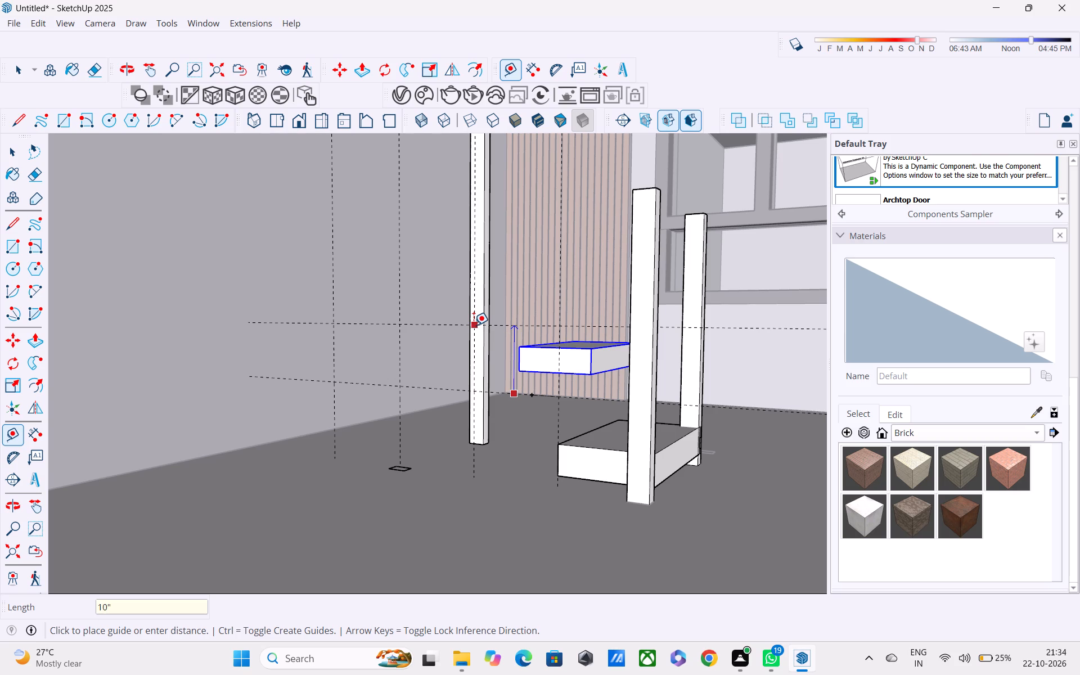
key("Return")
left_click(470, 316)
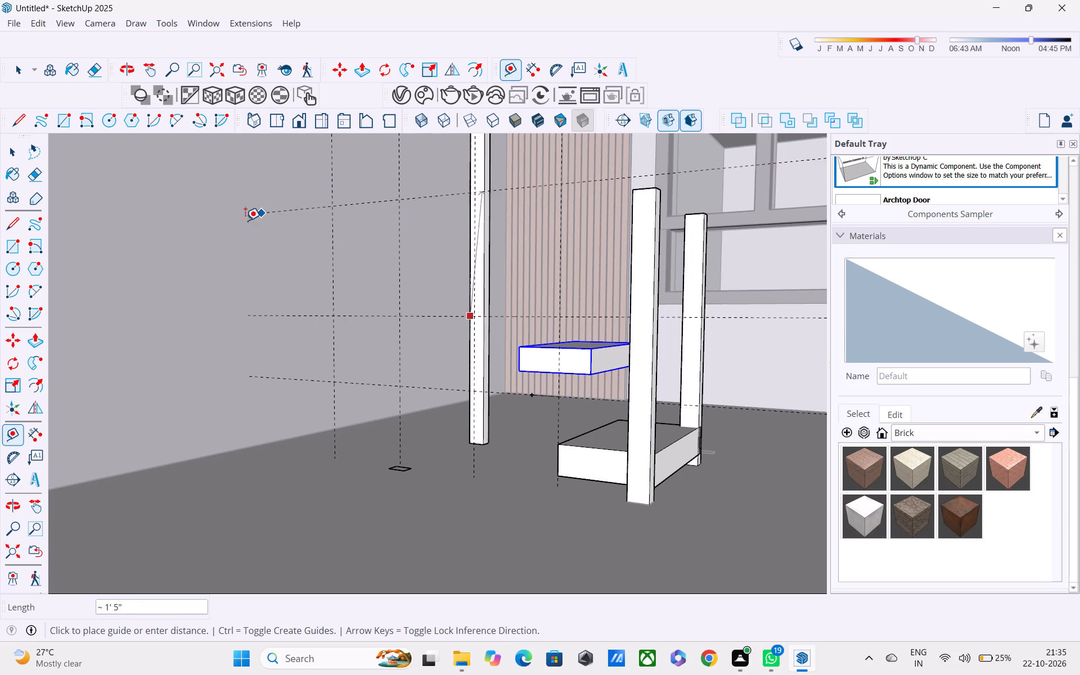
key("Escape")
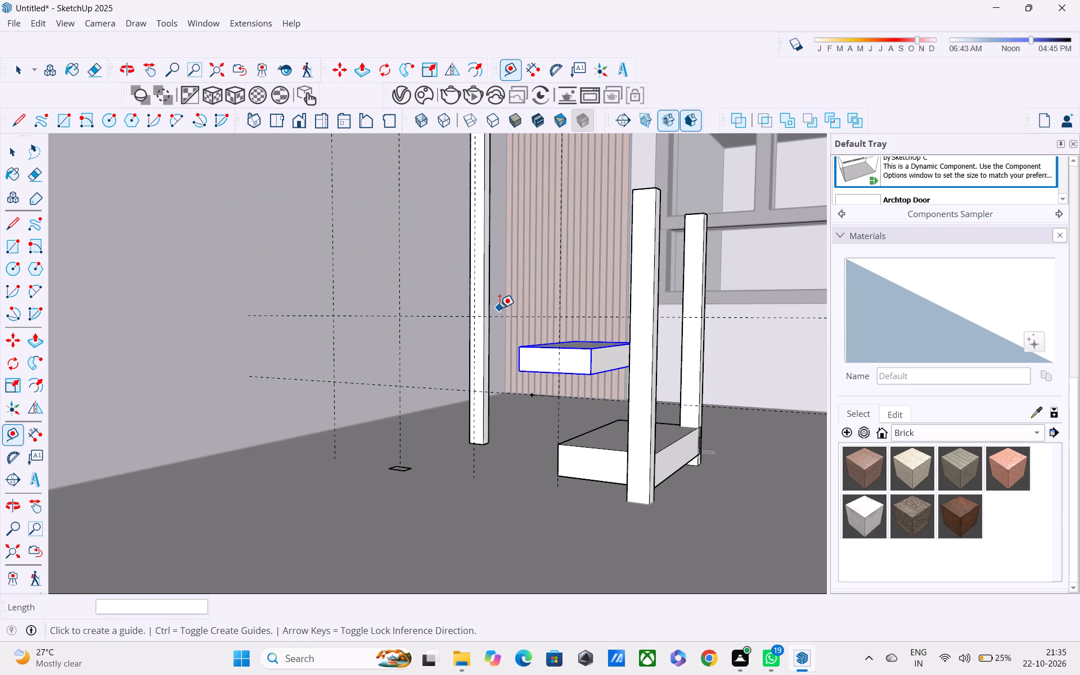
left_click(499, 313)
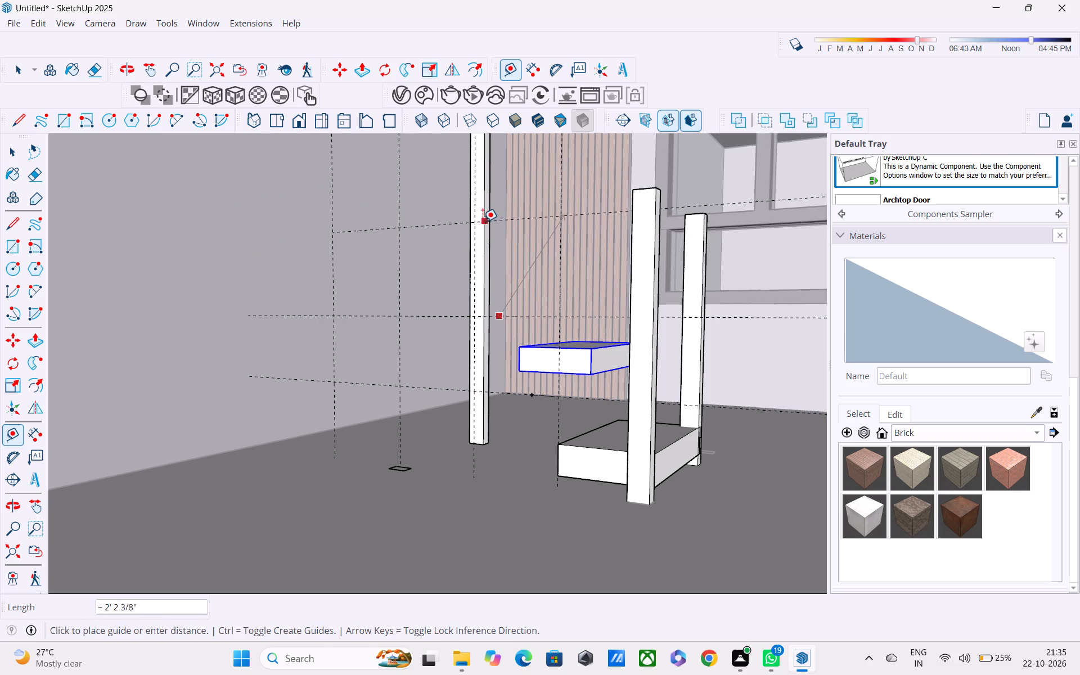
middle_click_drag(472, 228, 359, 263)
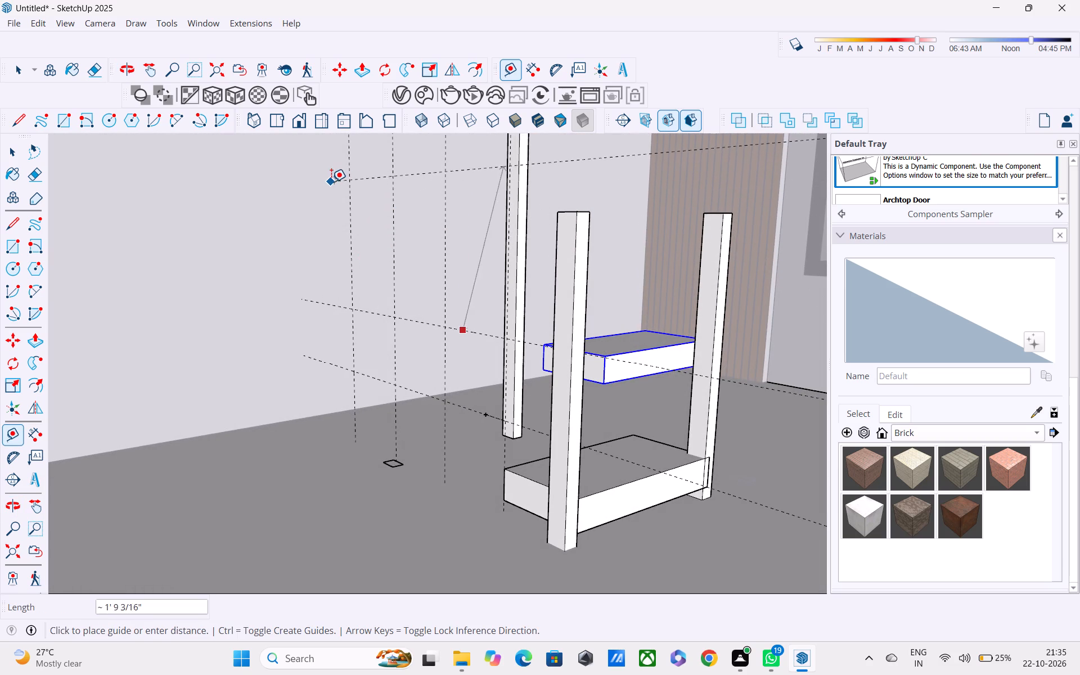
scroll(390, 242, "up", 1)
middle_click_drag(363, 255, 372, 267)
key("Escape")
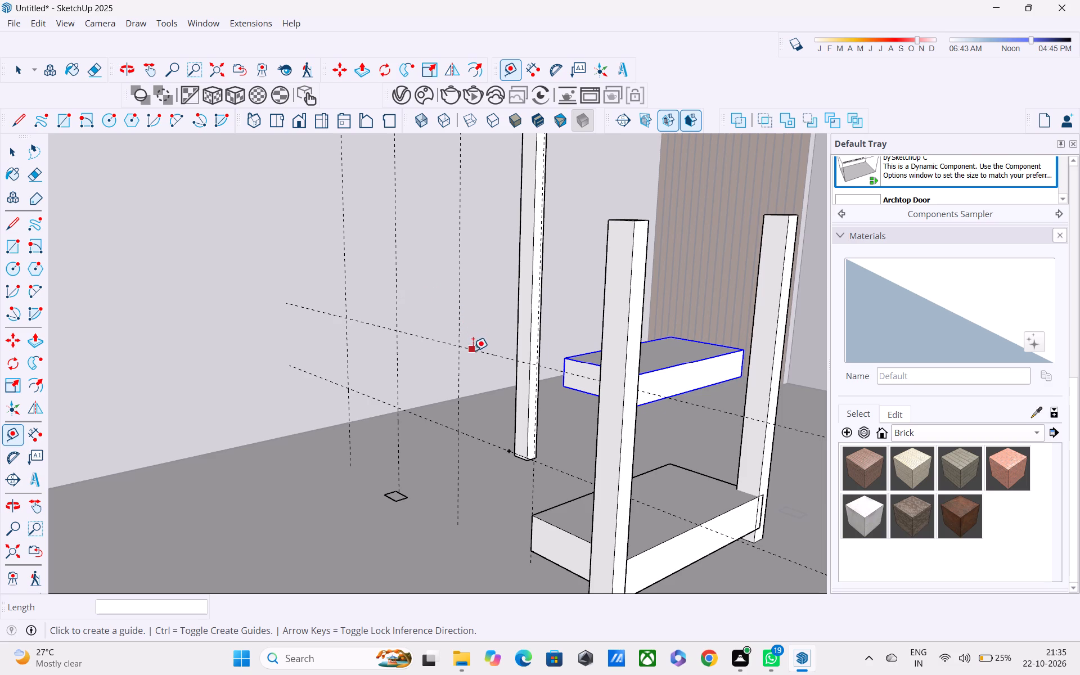
Add two more horizontal guides above the second one, each offset 10" upward from the previous guide.
left_click(473, 350)
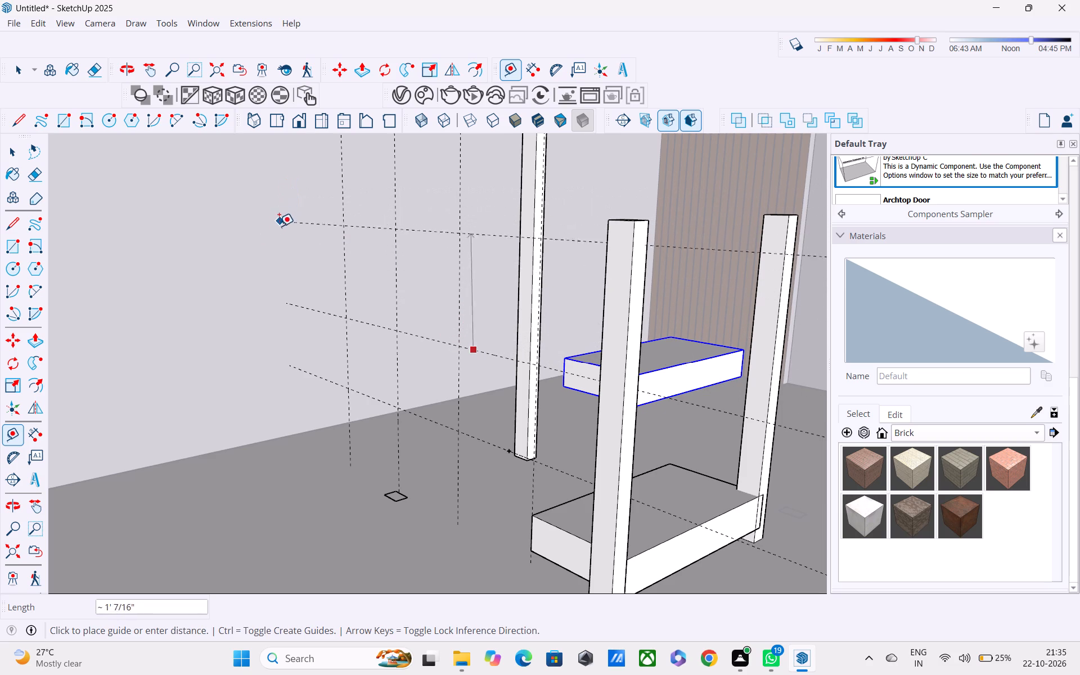
key("space")
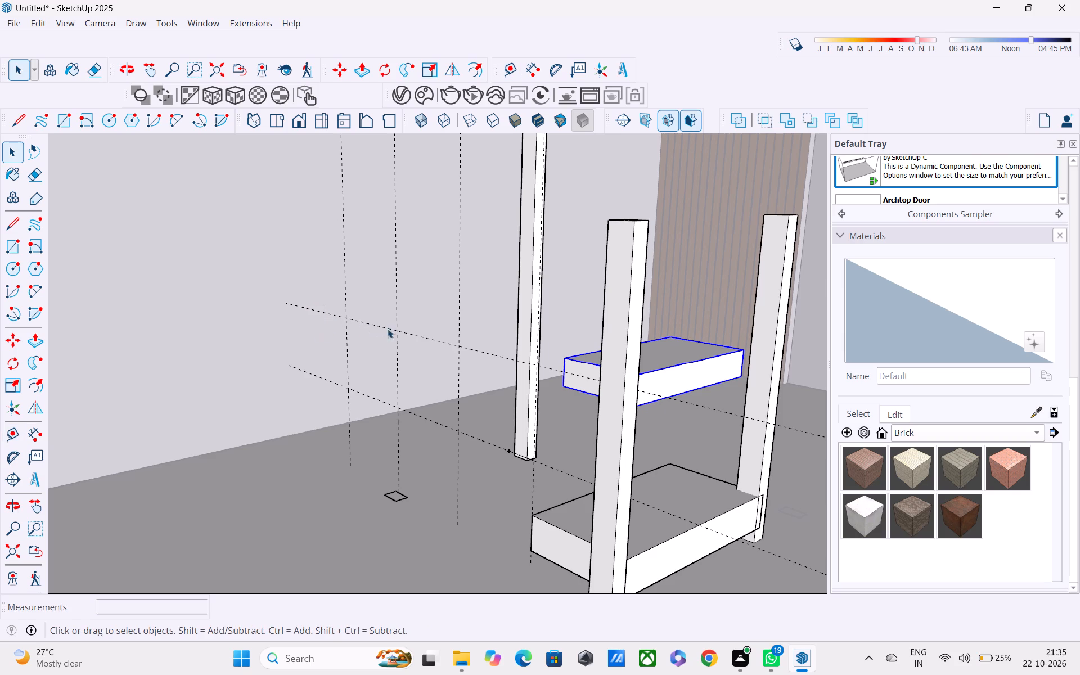
key("t")
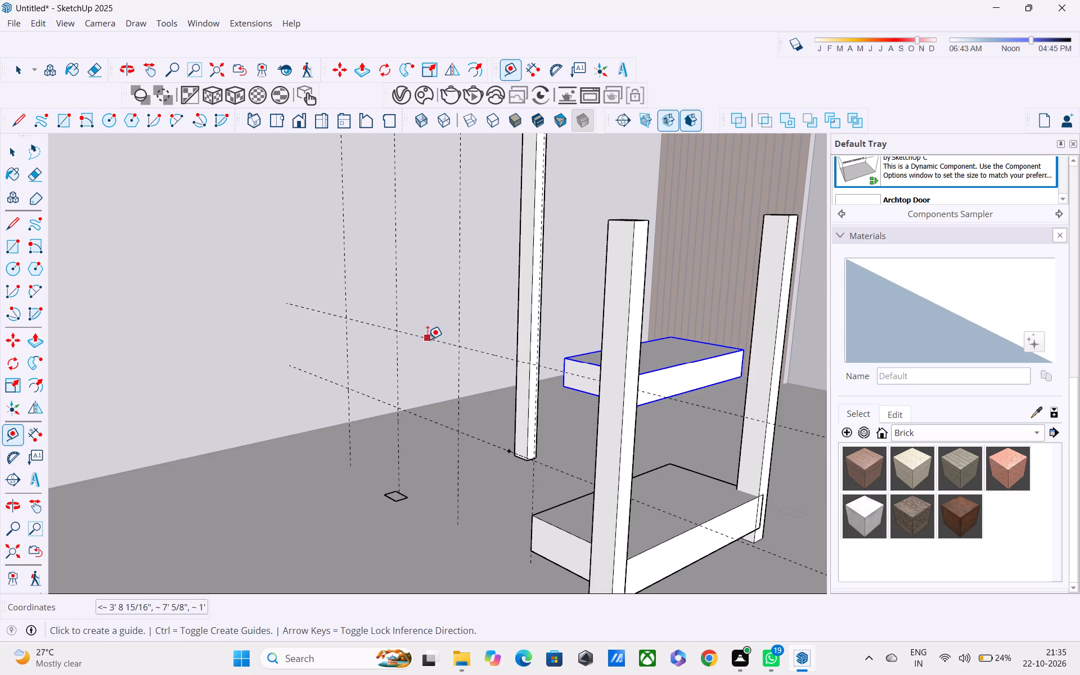
left_click(427, 339)
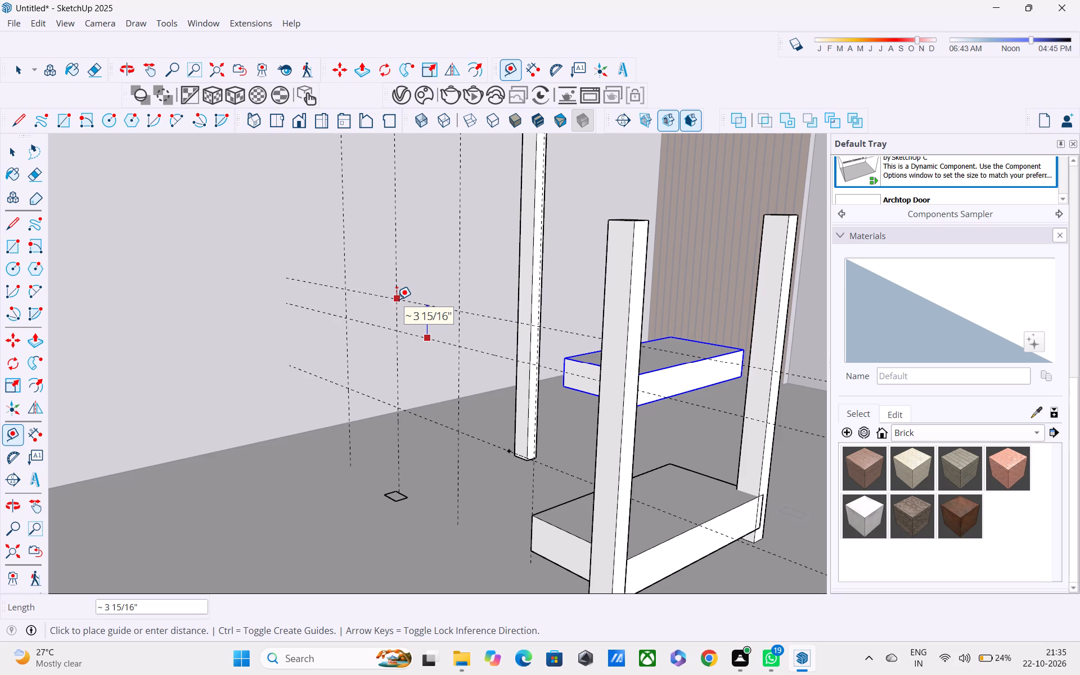
type("10")
key("shift+quotedbl")
key("Return")
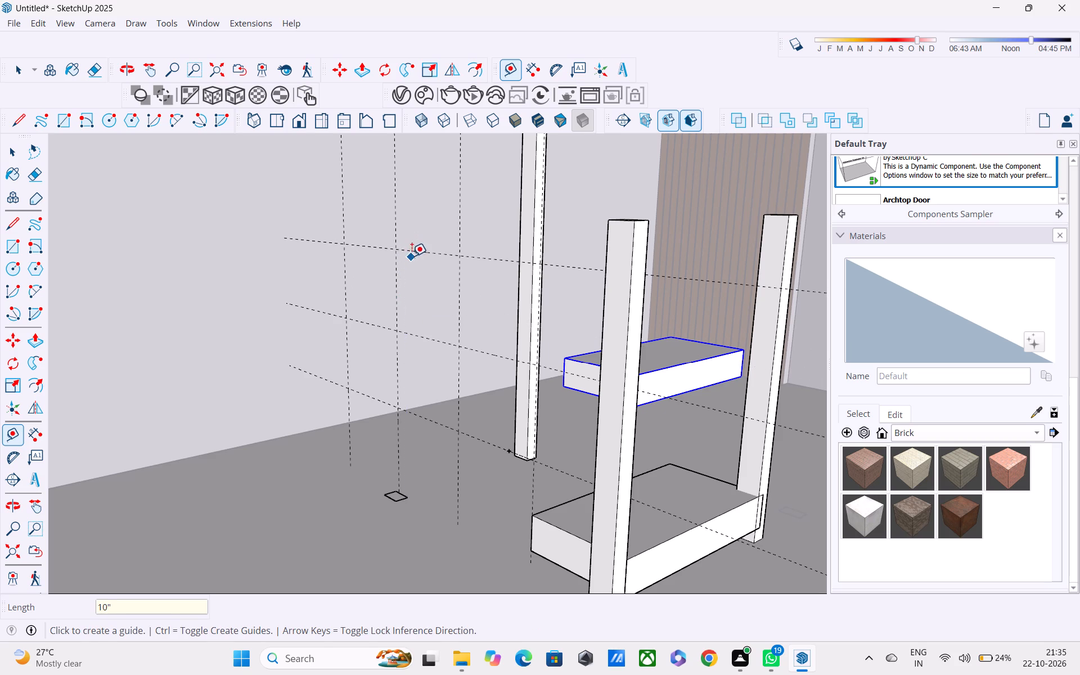
left_click(416, 251)
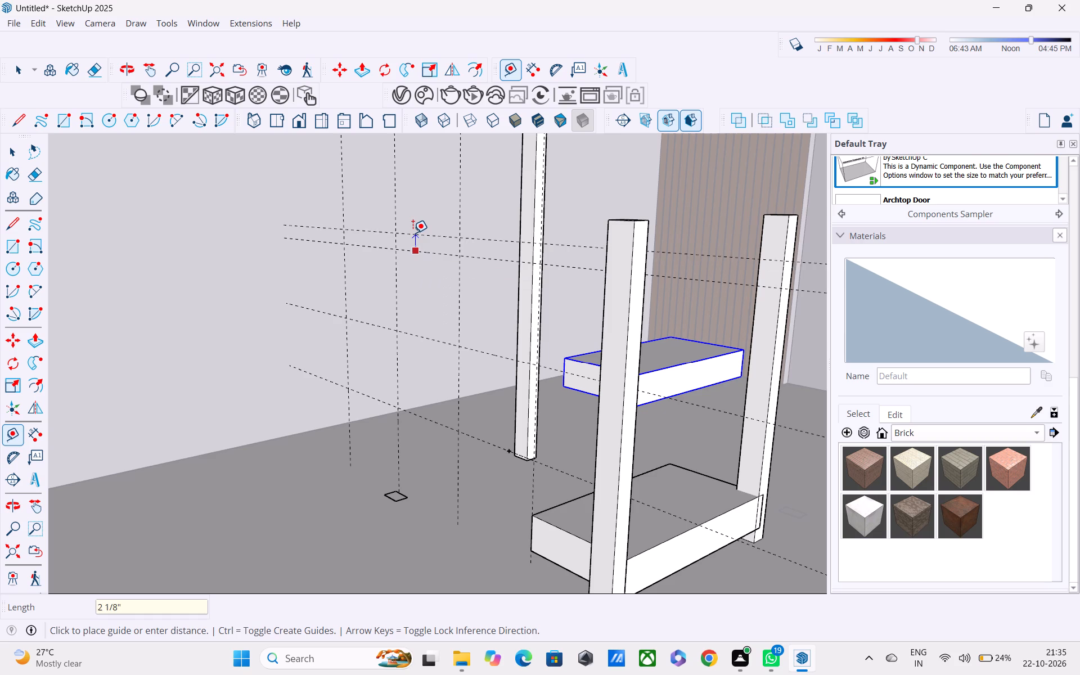
type("10'")
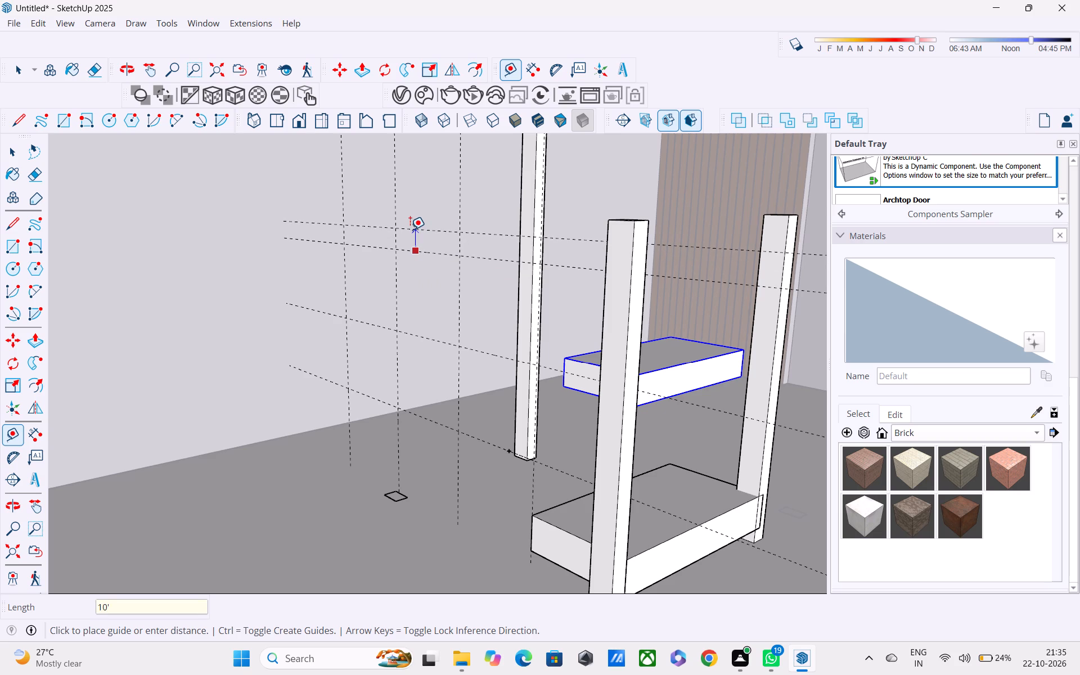
key("BackSpace")
key("shift+quotedbl")
key("Return")
Move the floating tread so its bottom corner meets the lowest horizontal guide and the vertical guide at the lower tread's rear edge.
scroll(410, 229, "down", 3)
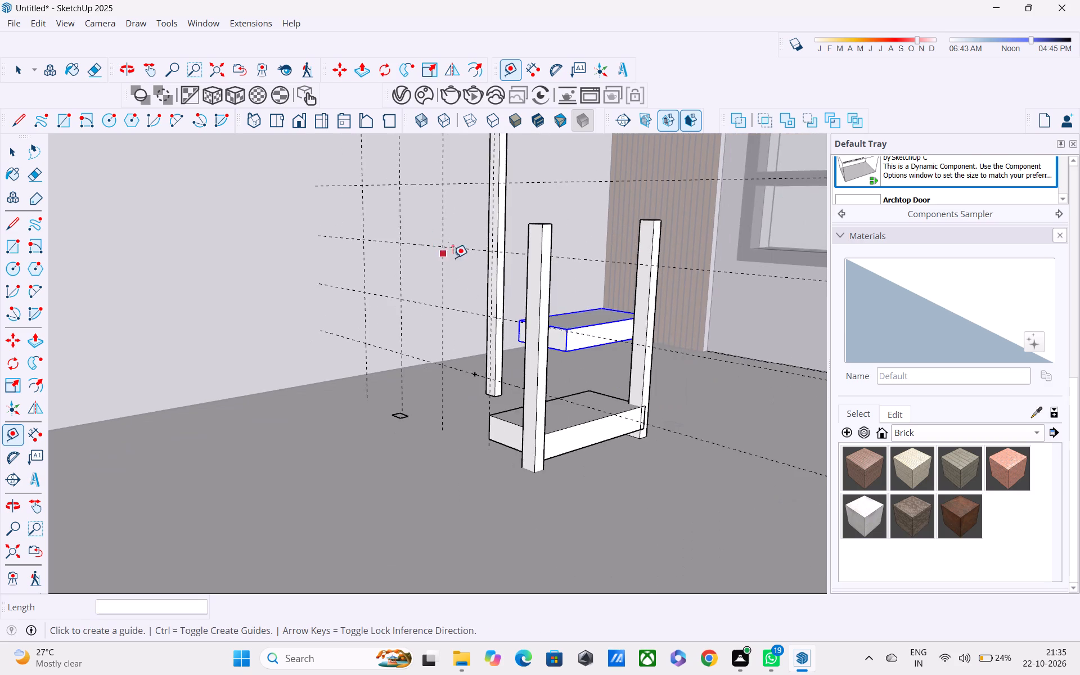
middle_click_drag(453, 258, 152, 288)
scroll(179, 301, "down", 4)
middle_click_drag(334, 335, 334, 295)
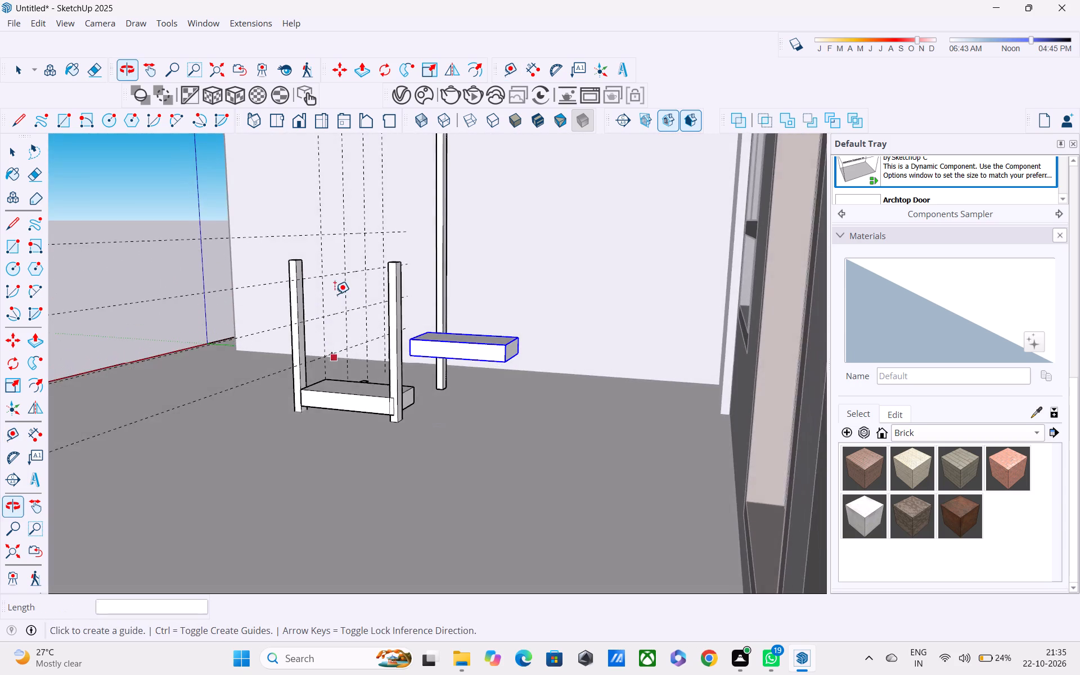
scroll(373, 354, "up", 4)
middle_click_drag(353, 356, 303, 349)
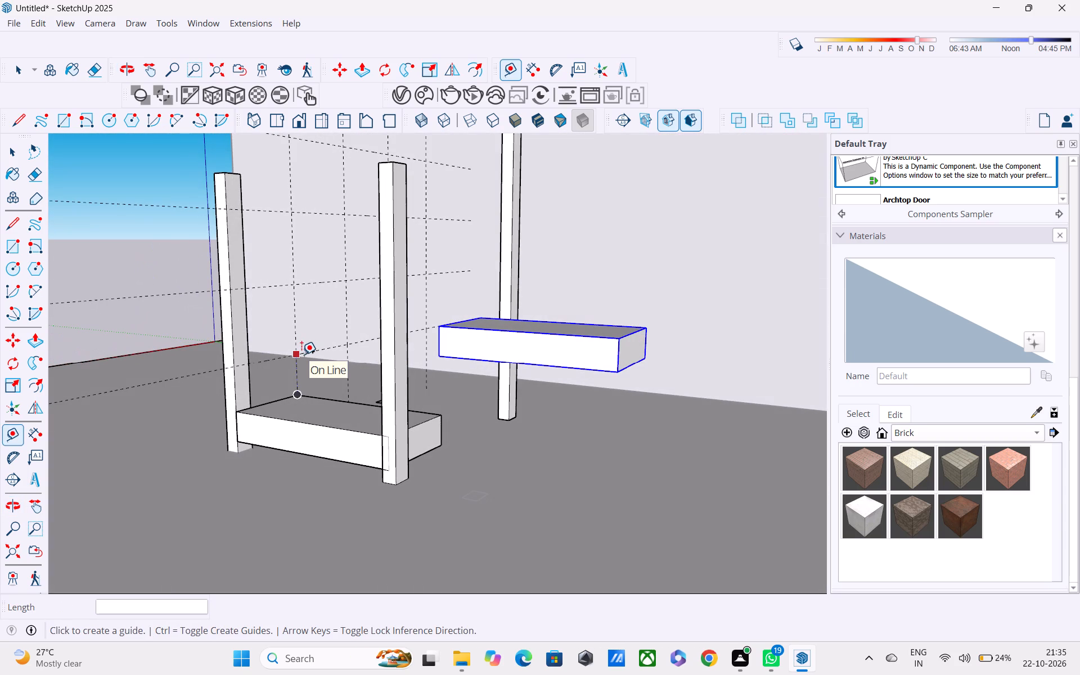
key("space")
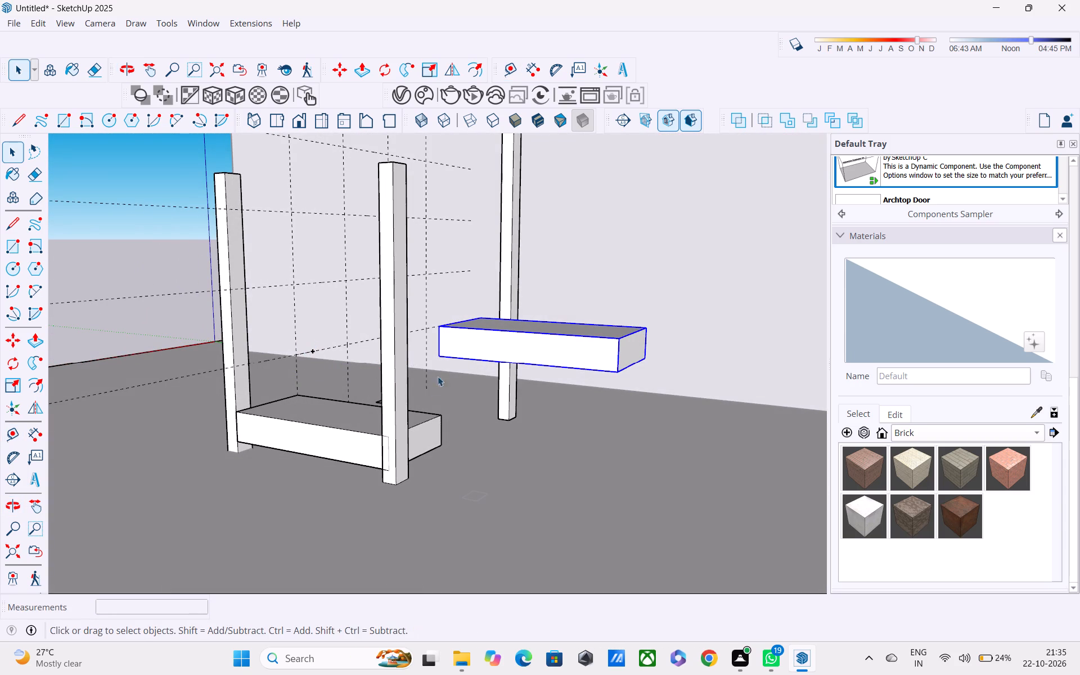
scroll(451, 343, "up", 1)
key("m")
scroll(443, 347, "up", 3)
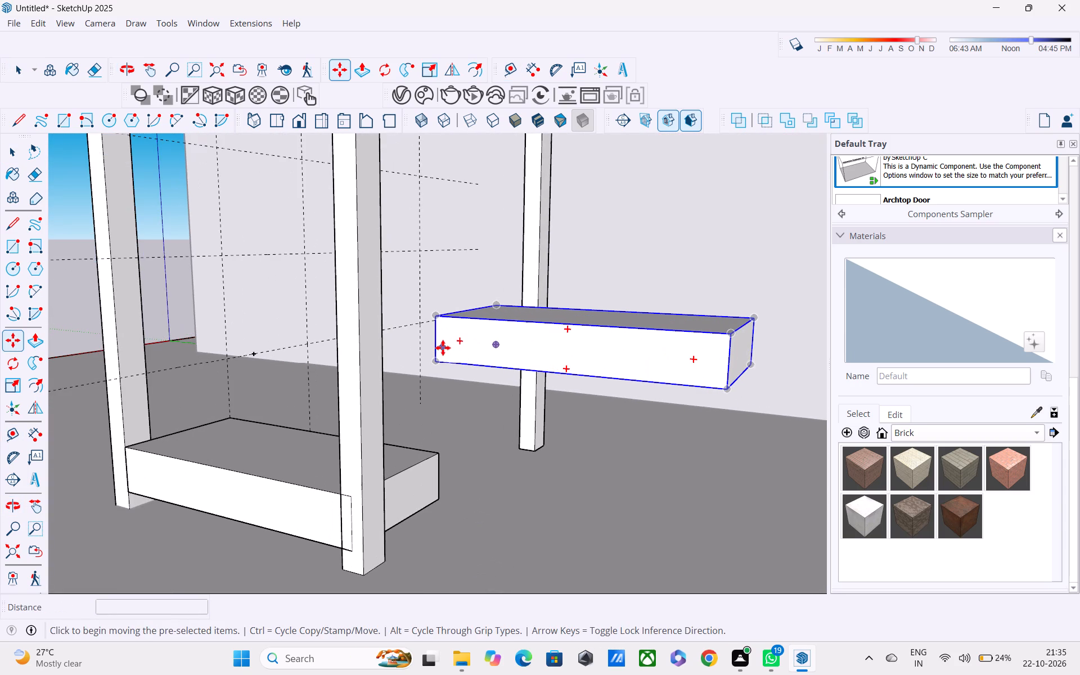
left_click(433, 362)
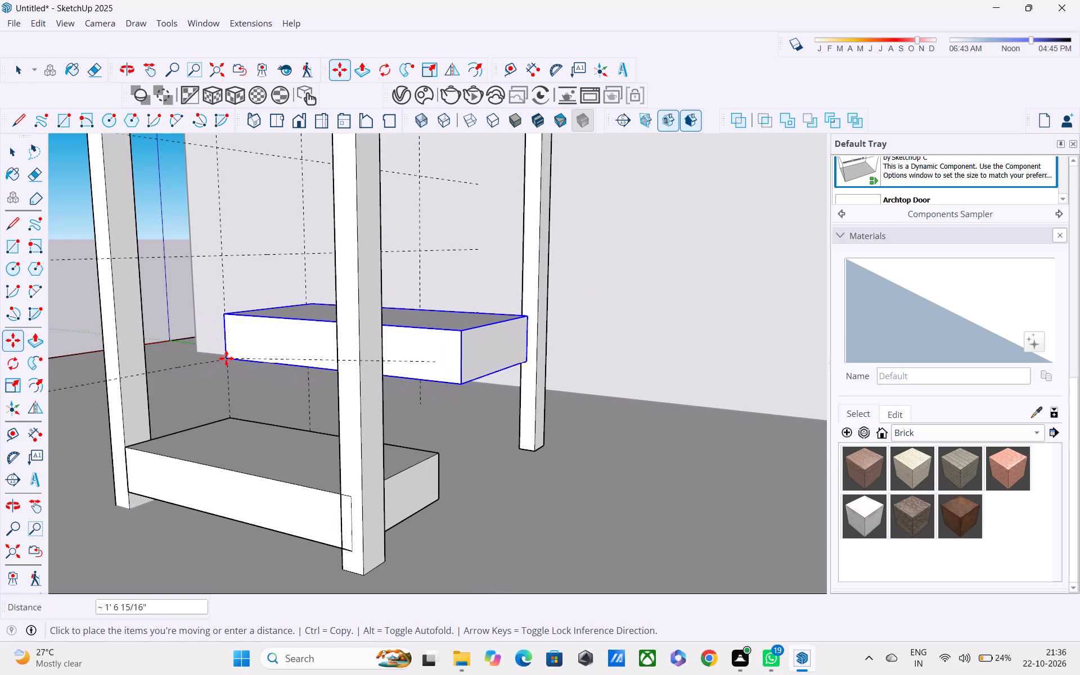
middle_click_drag(226, 359, 683, 352)
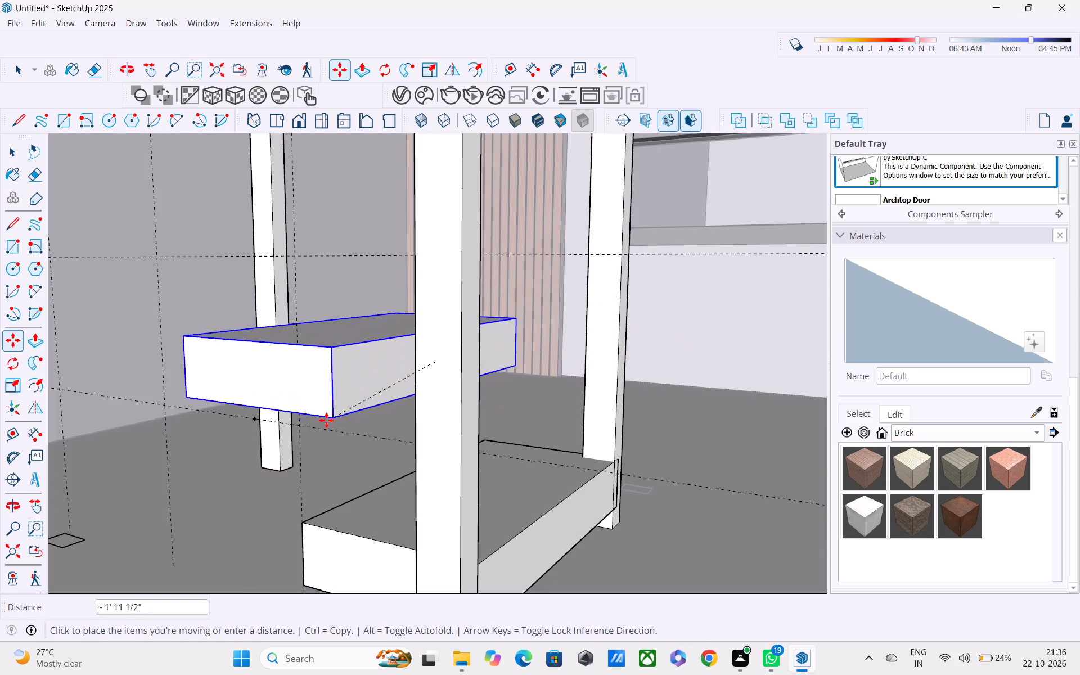
middle_click_drag(295, 426, 380, 364)
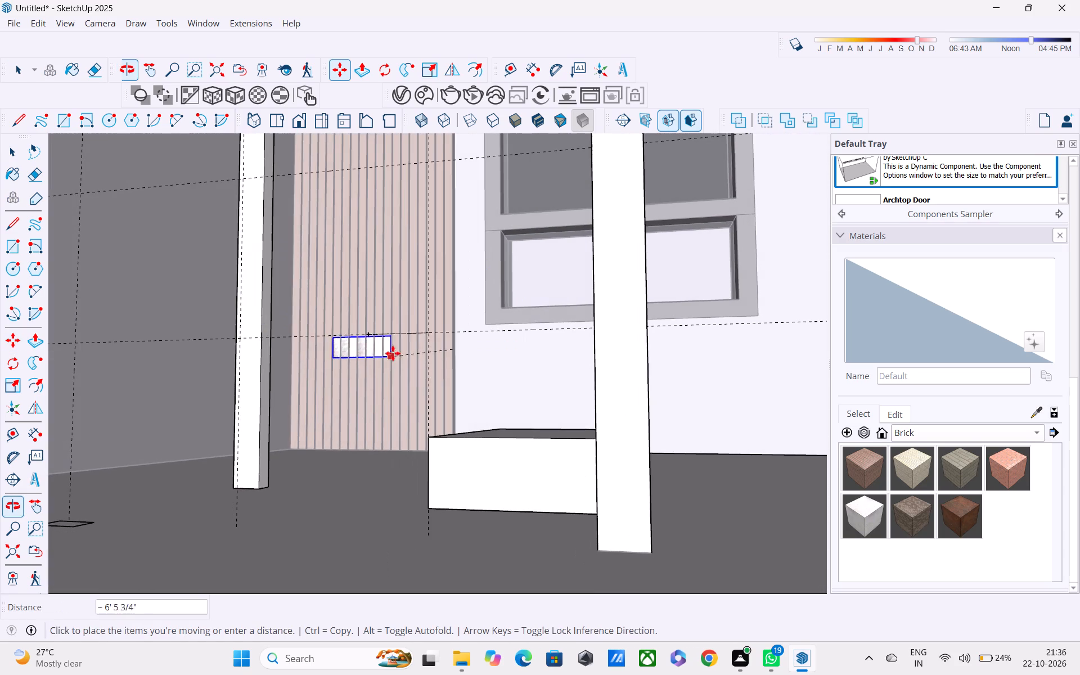
scroll(422, 324, "up", 3)
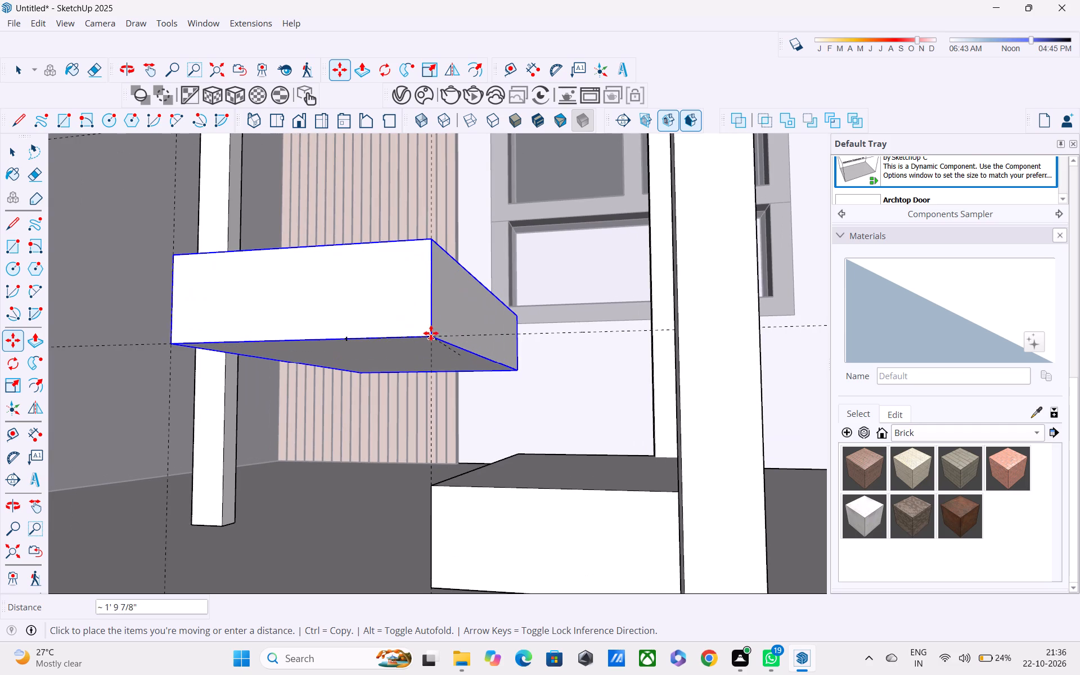
left_click(432, 334)
Copy the second tread up and back to the intersection of the second horizontal guide and the next vertical guide.
middle_click_drag(427, 349, 417, 382)
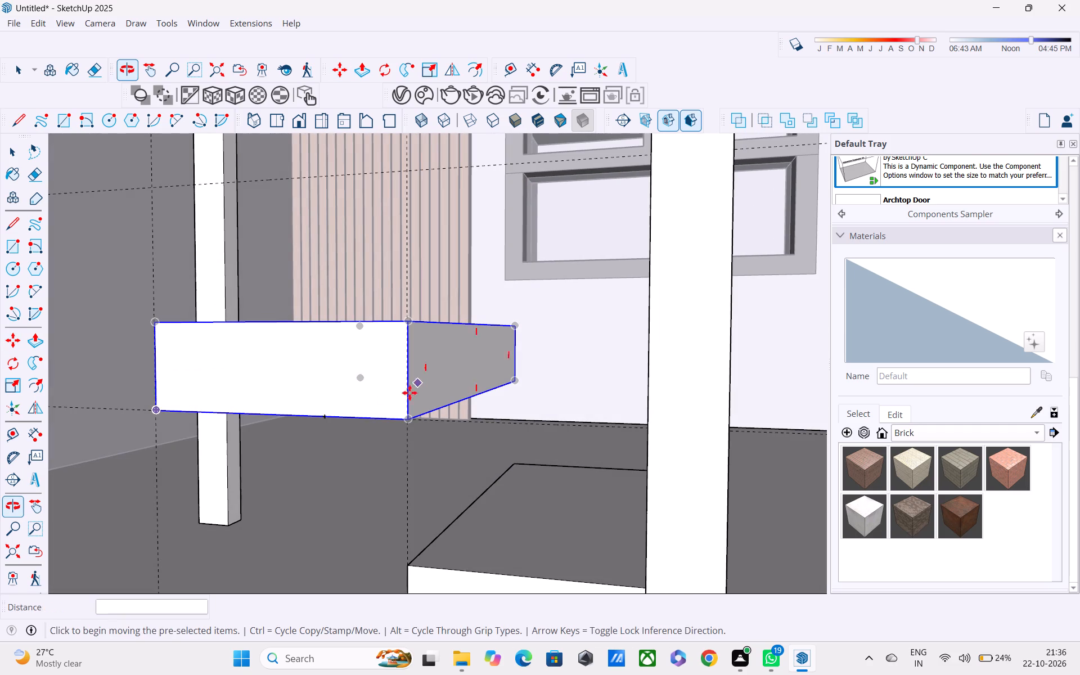
middle_click_drag(305, 402, 347, 407)
scroll(348, 406, "down", 4)
middle_click_drag(365, 439, 398, 443, "shift")
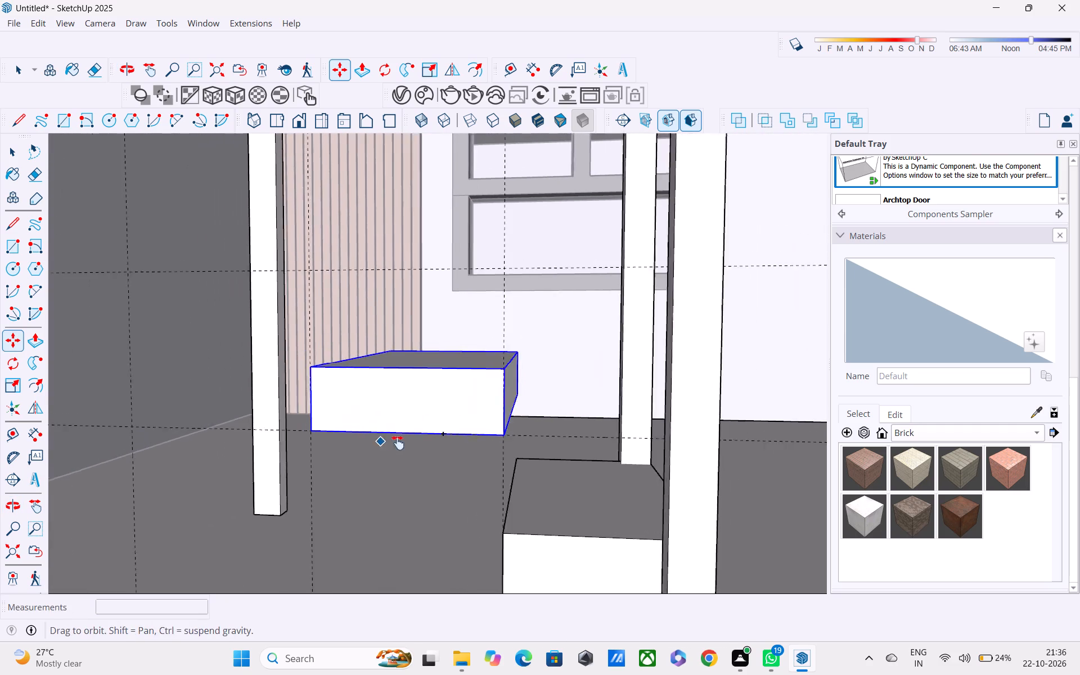
middle_click_drag(398, 443, 433, 443, "shift")
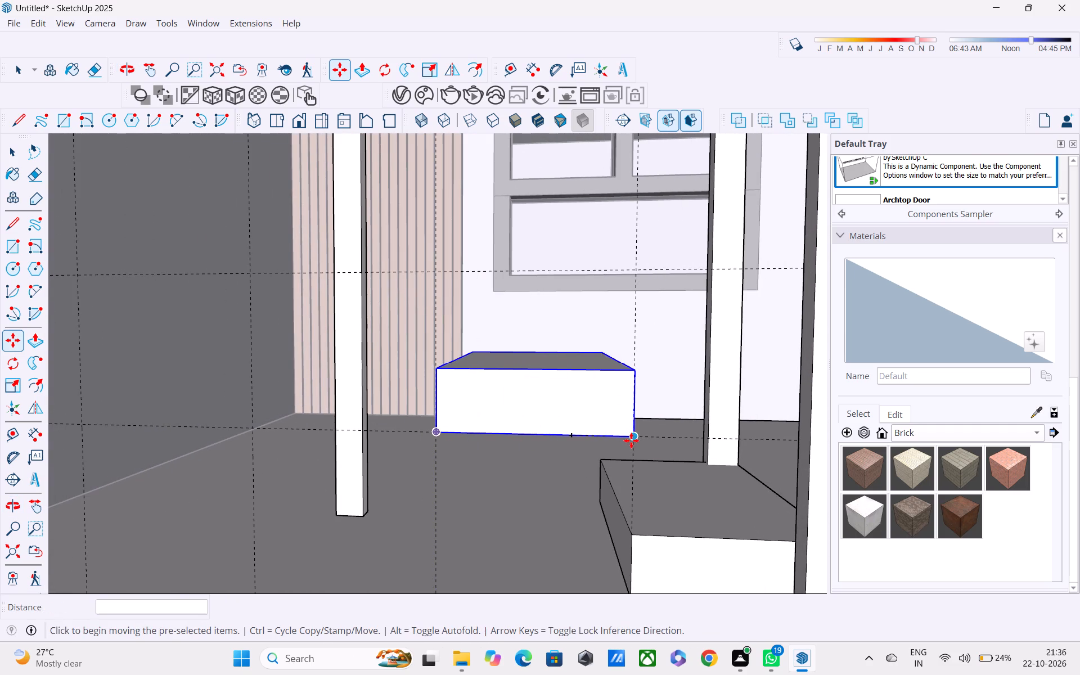
left_click(633, 437)
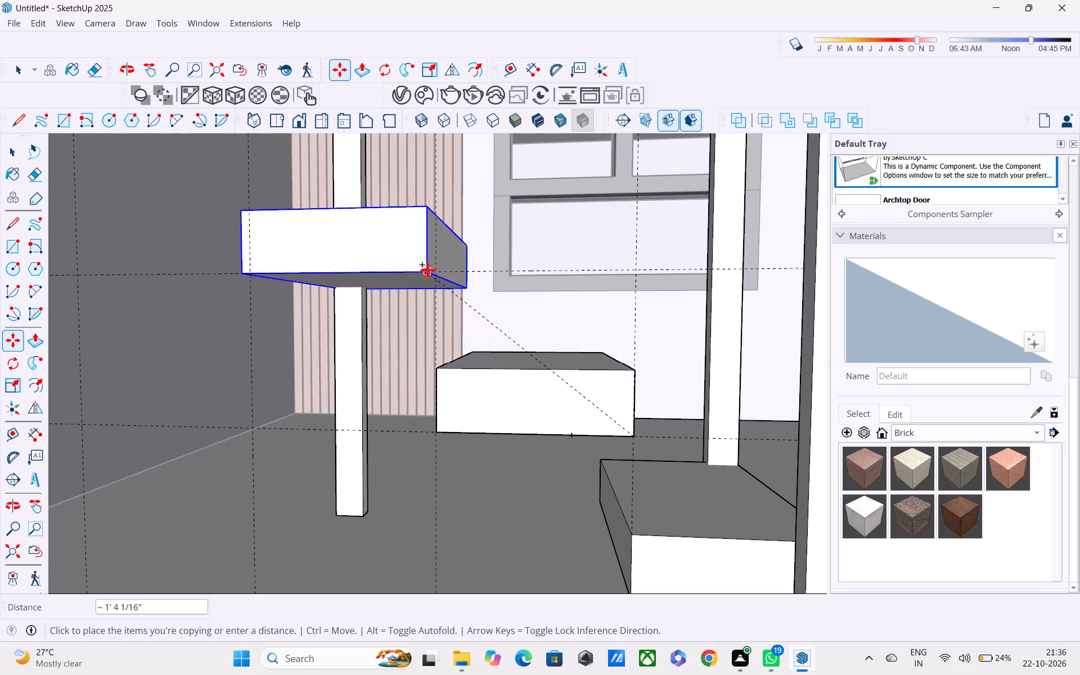
middle_click_drag(439, 276, 439, 283)
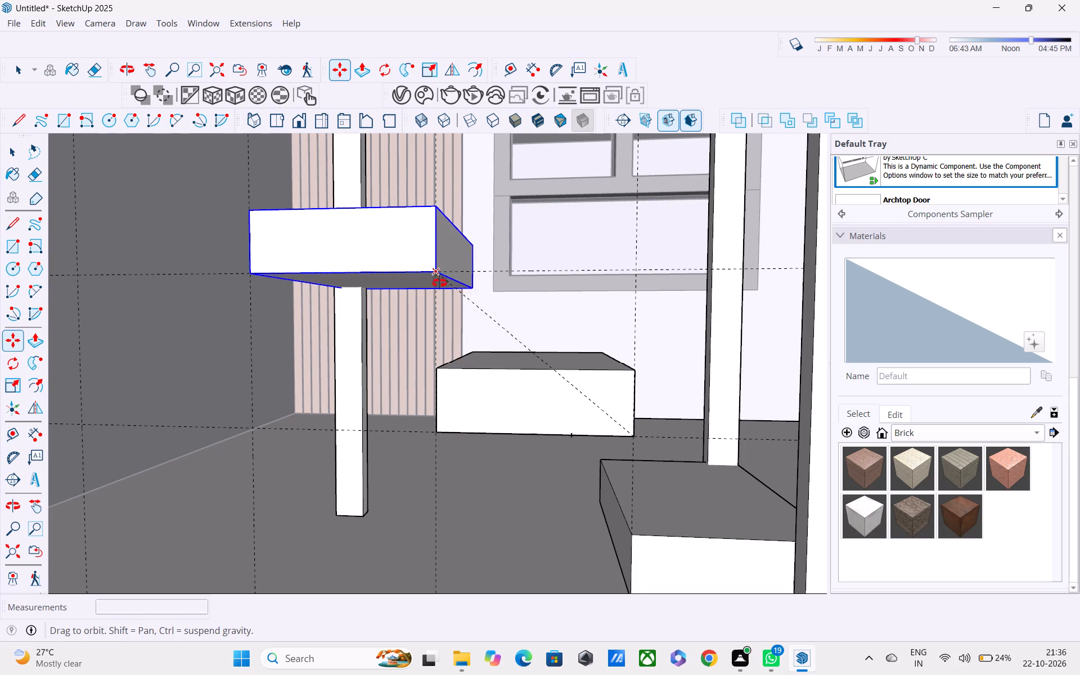
middle_click_drag(439, 283, 372, 314)
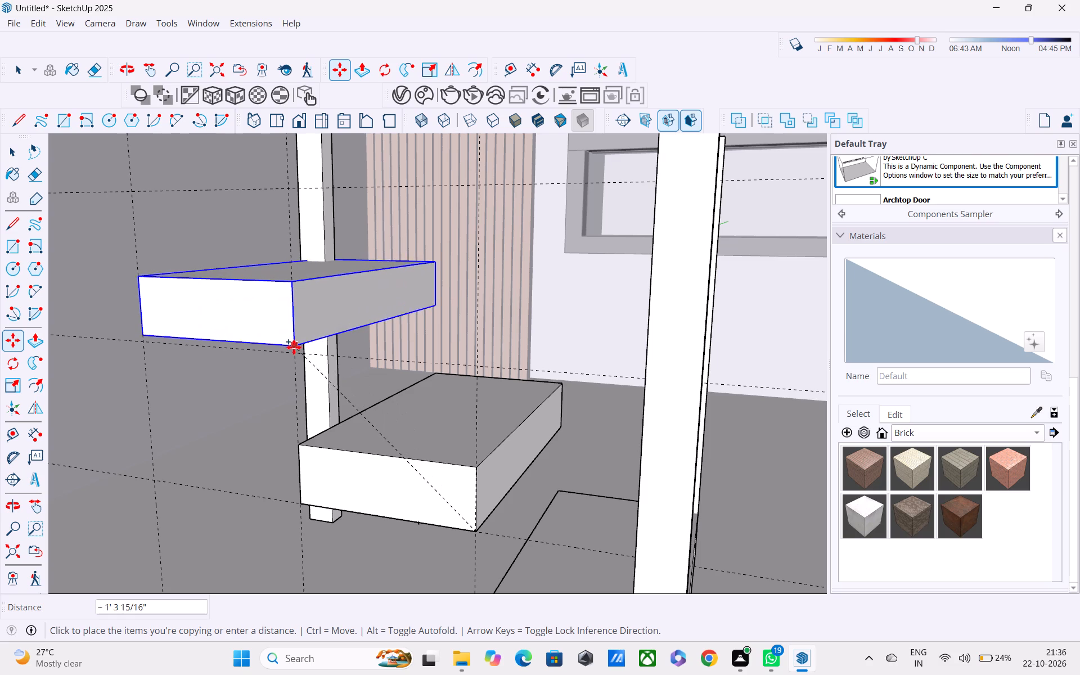
left_click(295, 351)
Copy the third tread up and back to the intersection of the third horizontal guide and the next vertical guide.
scroll(295, 352, "down", 1)
middle_click_drag(317, 352, 337, 347)
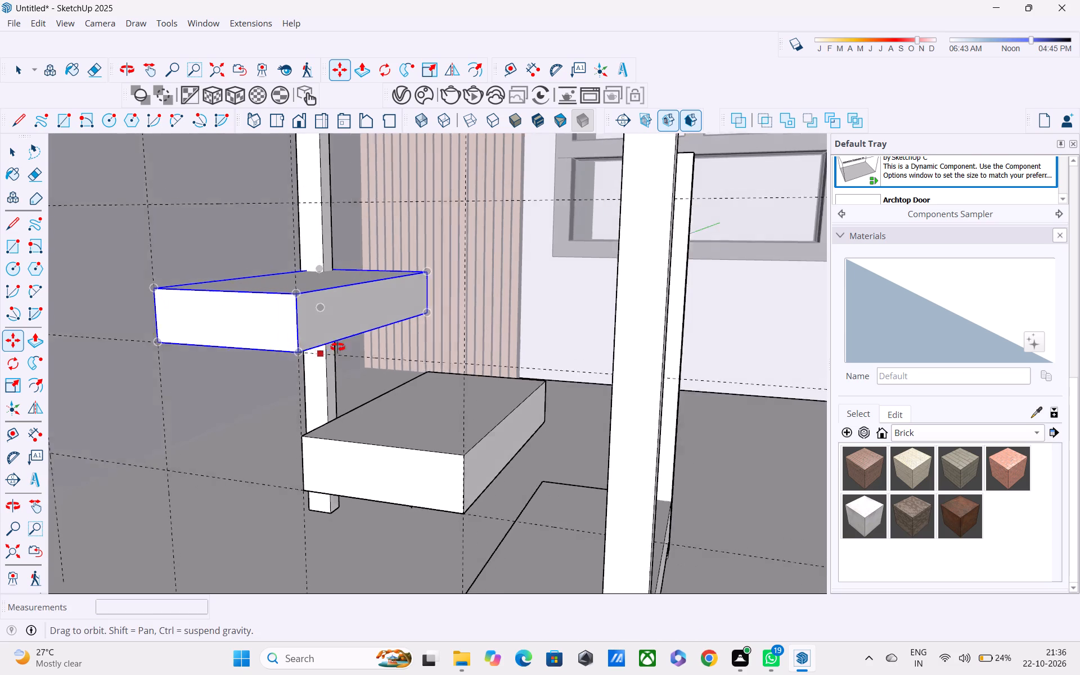
middle_click_drag(337, 347, 382, 334)
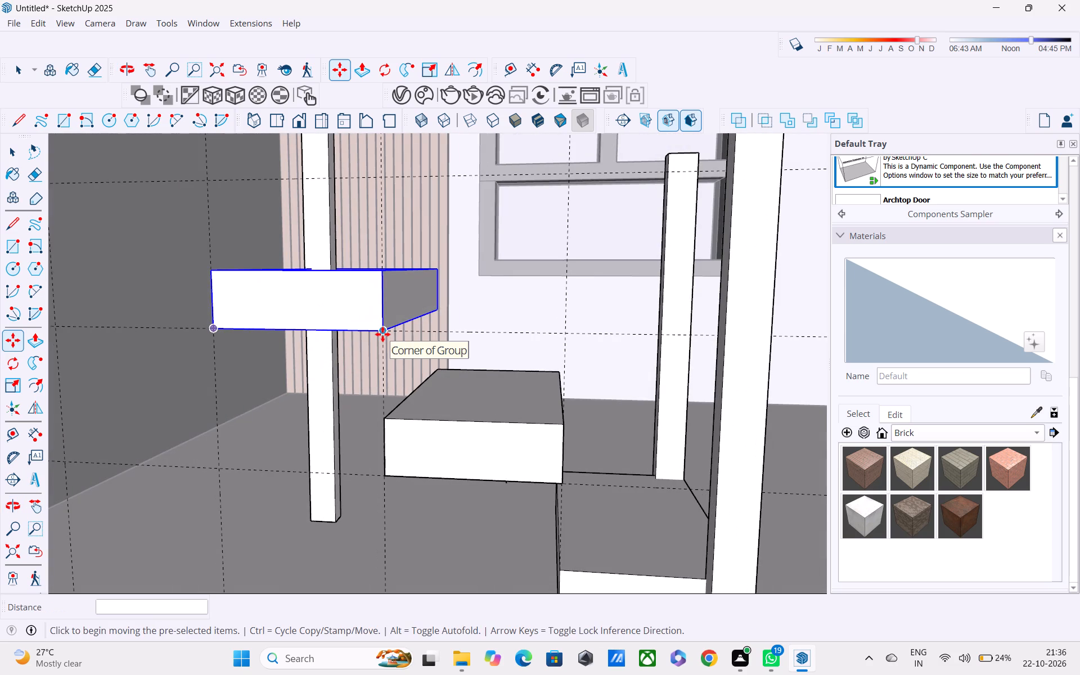
left_click(382, 333)
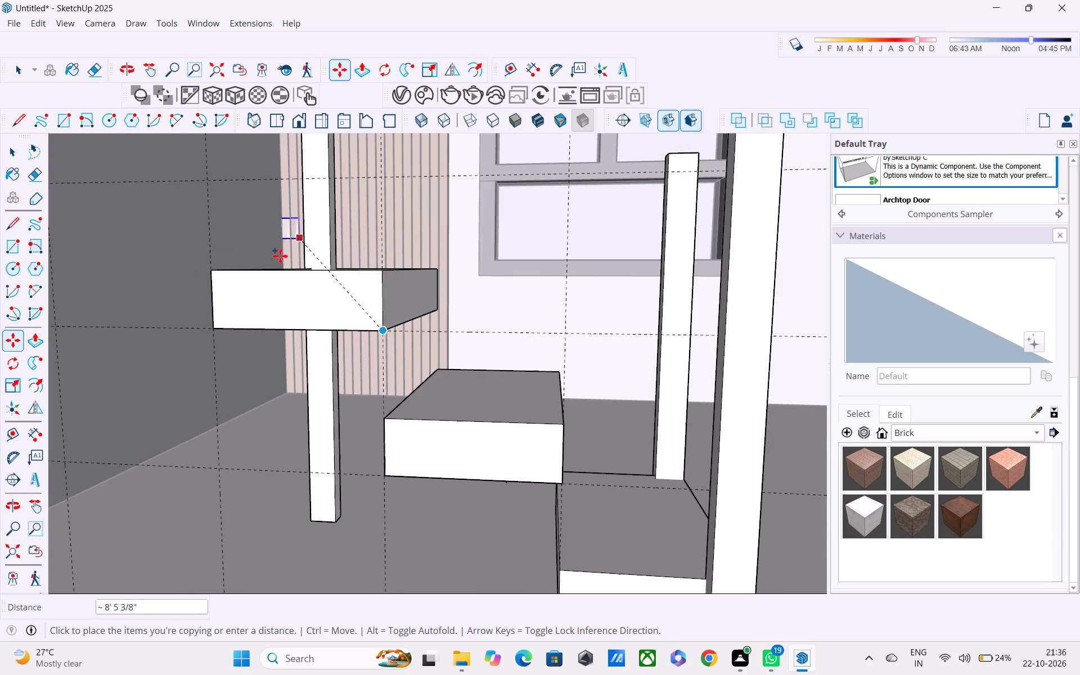
scroll(252, 264, "down", 1)
middle_click_drag(252, 264, 316, 347, "shift")
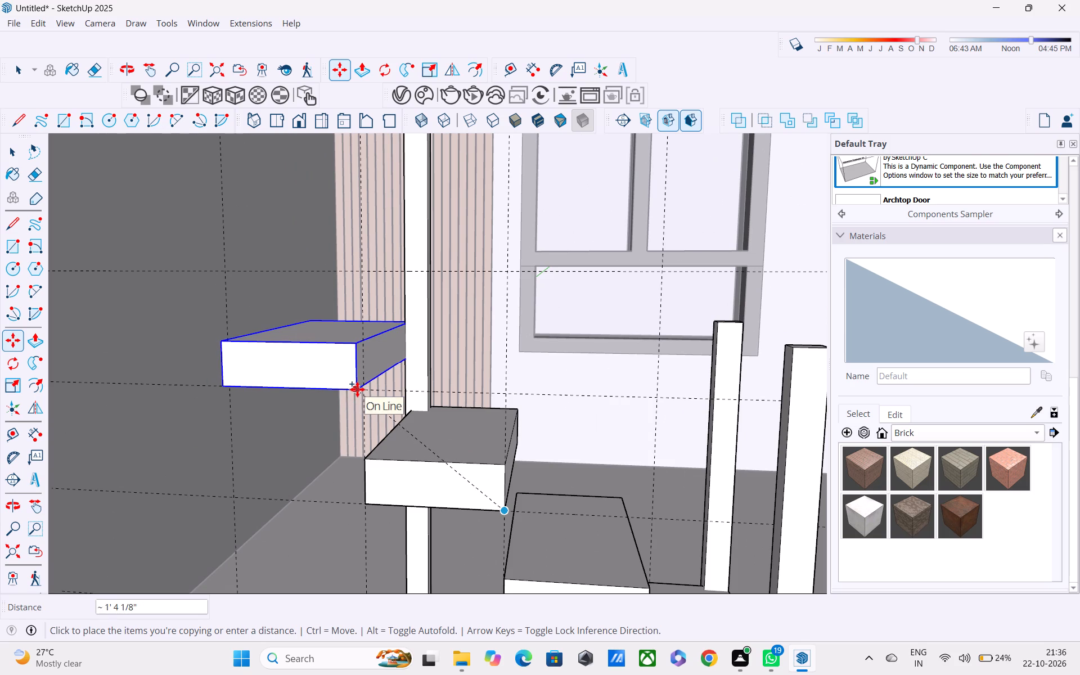
left_click(361, 390)
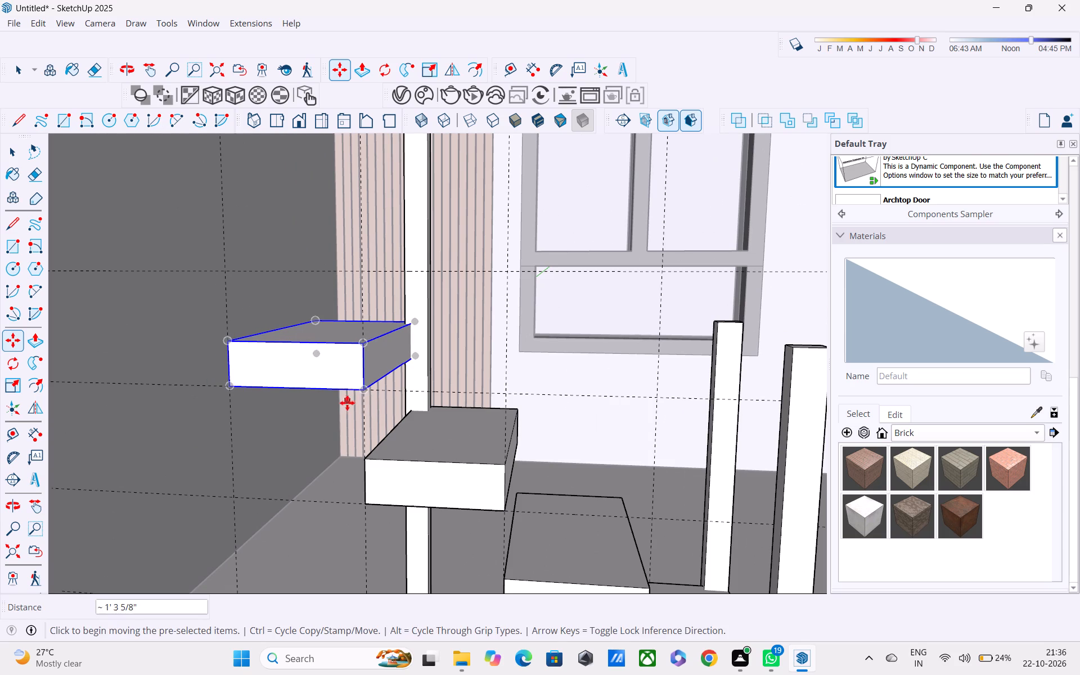
Copy the fourth tread up and back to the intersection of the top horizontal guide and the rearmost vertical guide.
scroll(345, 402, "down", 2)
middle_click_drag(345, 402, 440, 390)
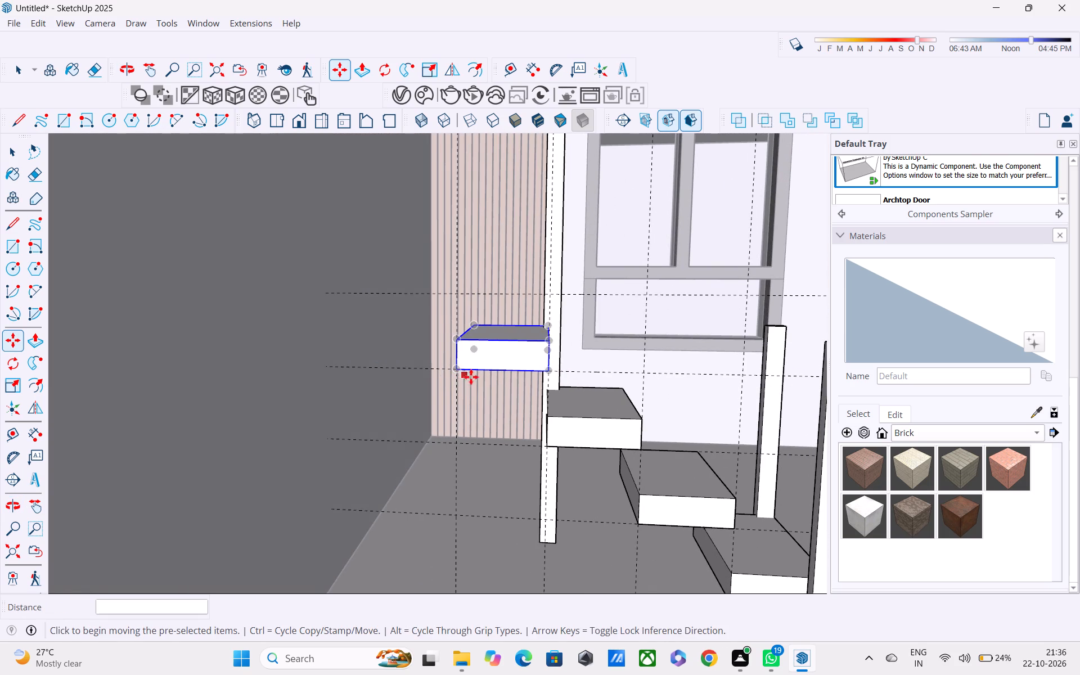
scroll(480, 377, "down", 4)
middle_click_drag(514, 371, 499, 364)
scroll(502, 370, "up", 3)
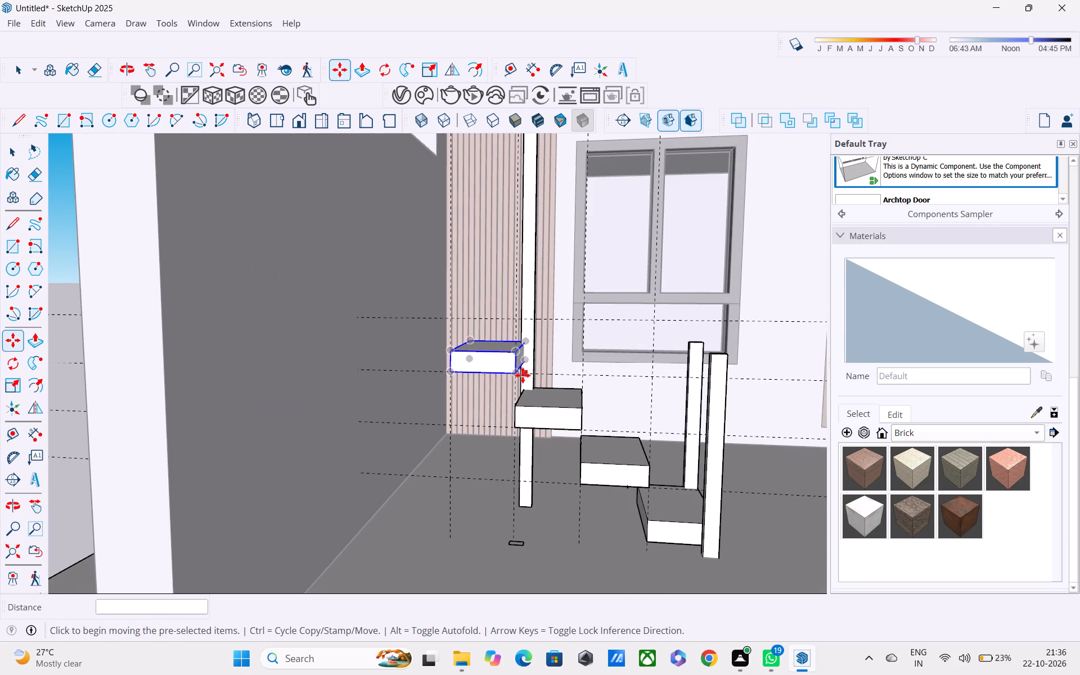
left_click(517, 372)
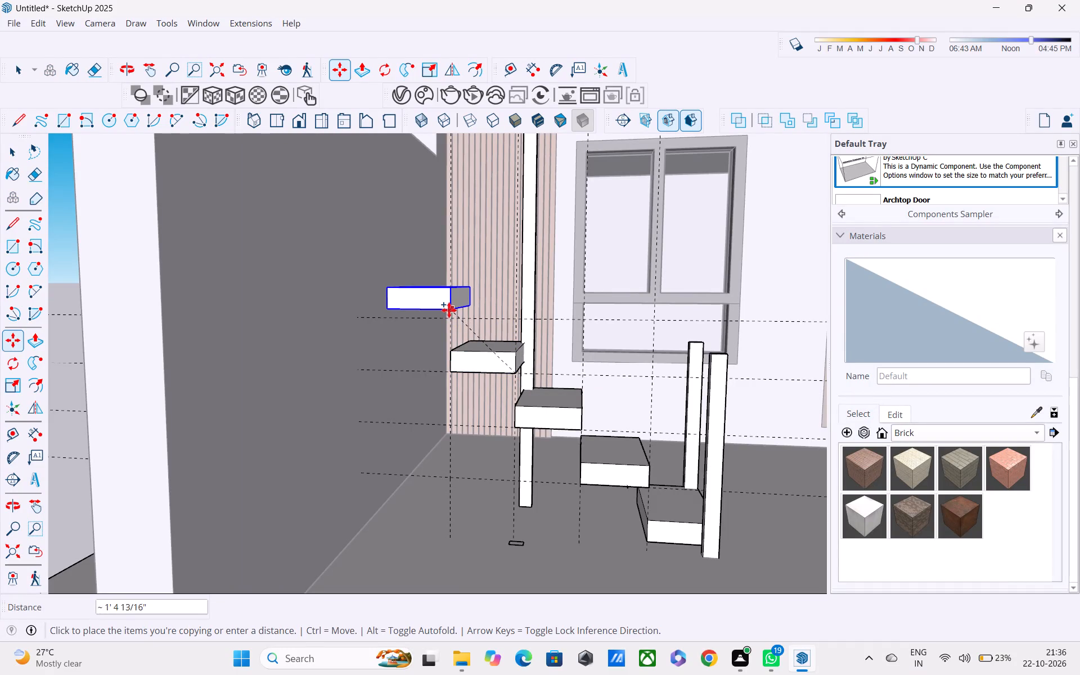
scroll(451, 316, "up", 1)
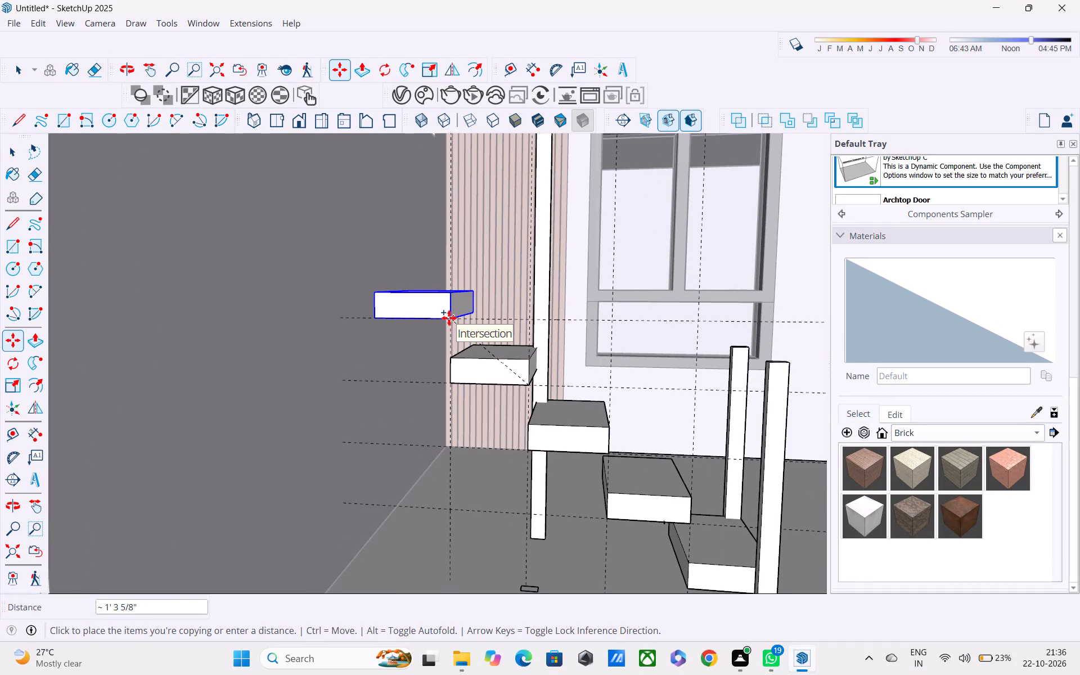
left_click(449, 318)
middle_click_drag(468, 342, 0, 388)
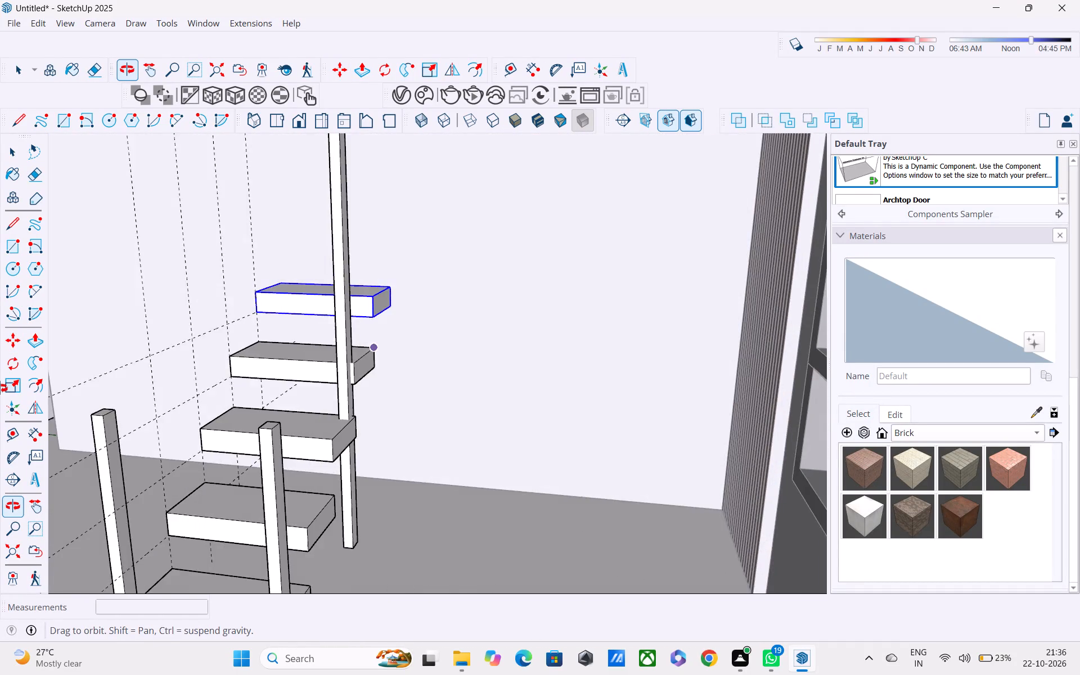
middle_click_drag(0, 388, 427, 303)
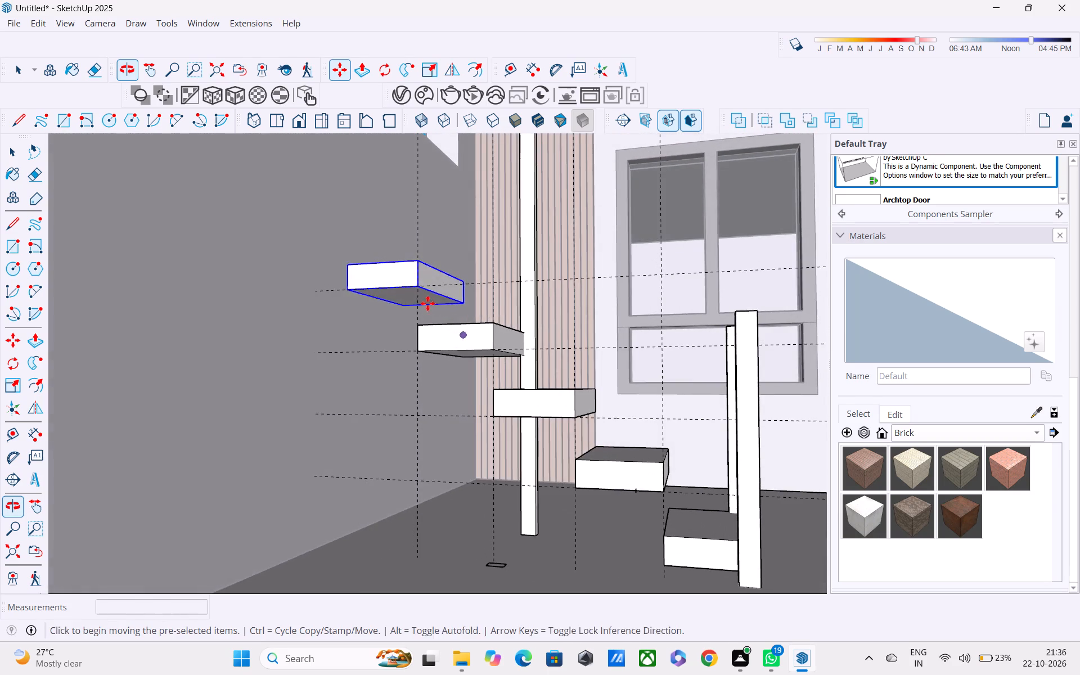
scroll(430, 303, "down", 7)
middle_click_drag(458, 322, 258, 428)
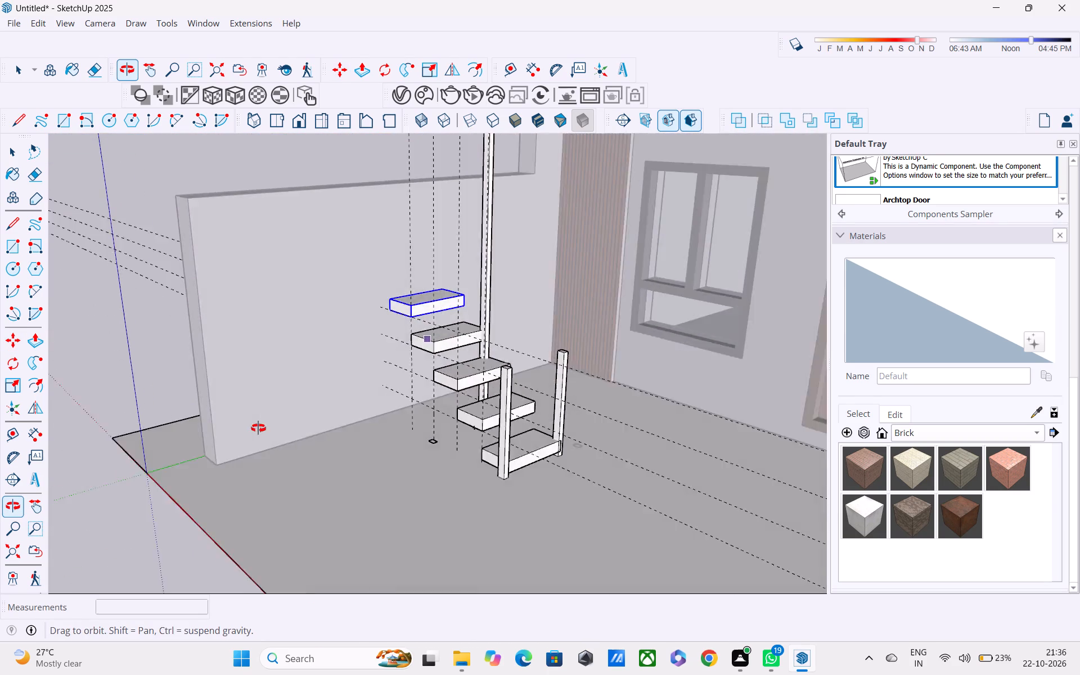
Examine the five stepped treads and the posts around them from several sides.
middle_click_drag(258, 428, 138, 428)
scroll(487, 366, "up", 2)
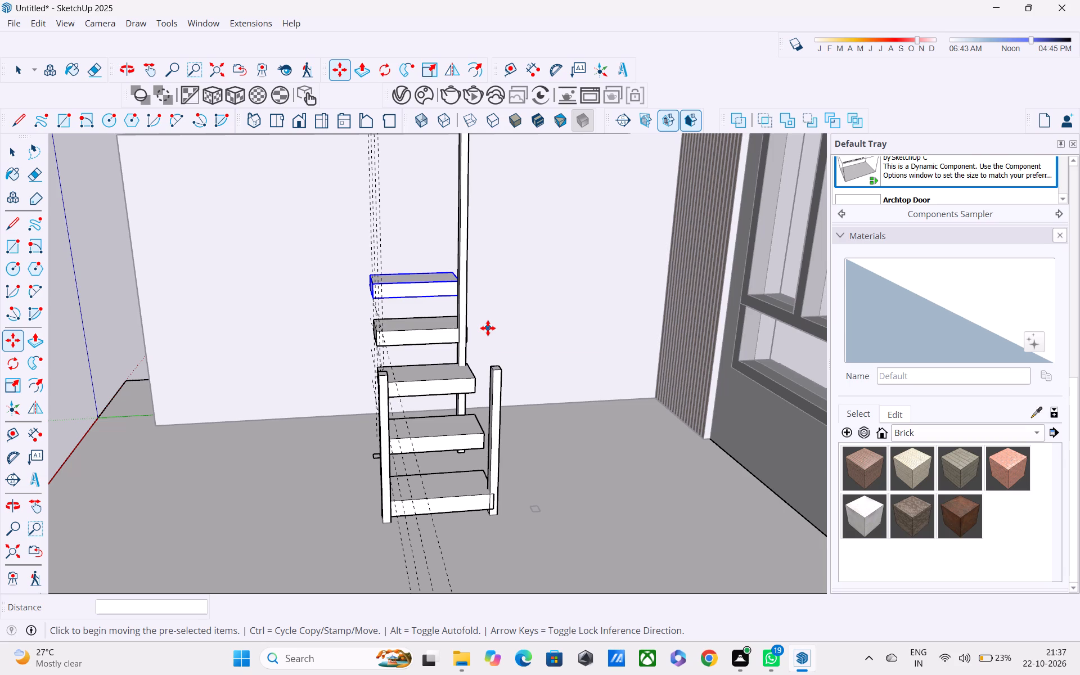
middle_click_drag(490, 317, 764, 222)
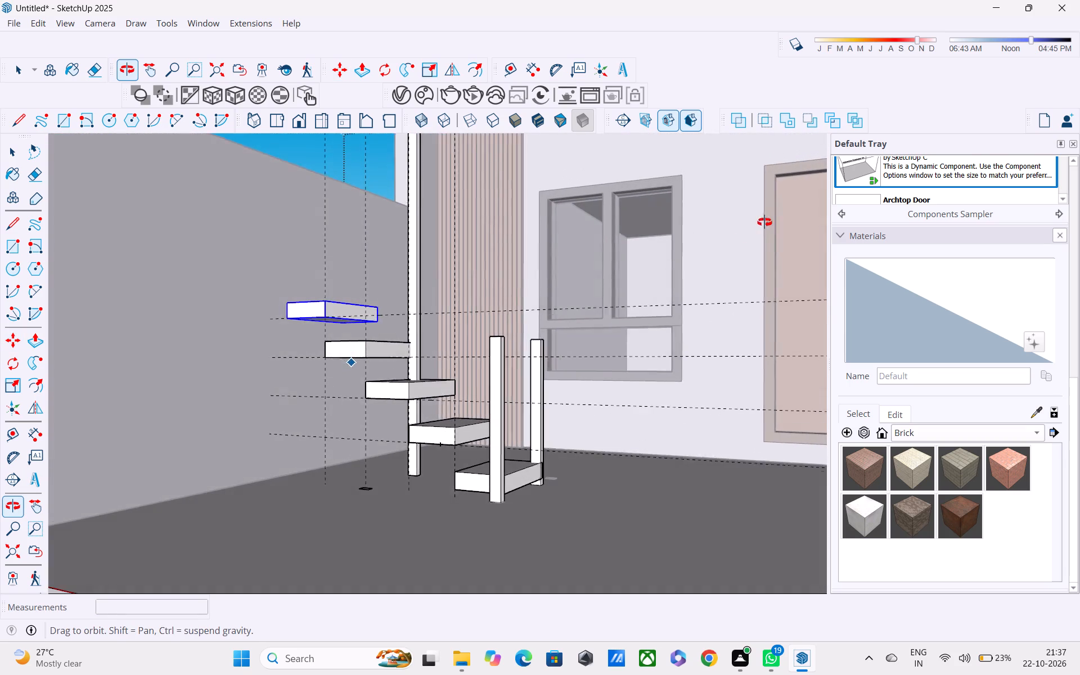
middle_click_drag(764, 222, 761, 222)
middle_click_drag(409, 362, 494, 426)
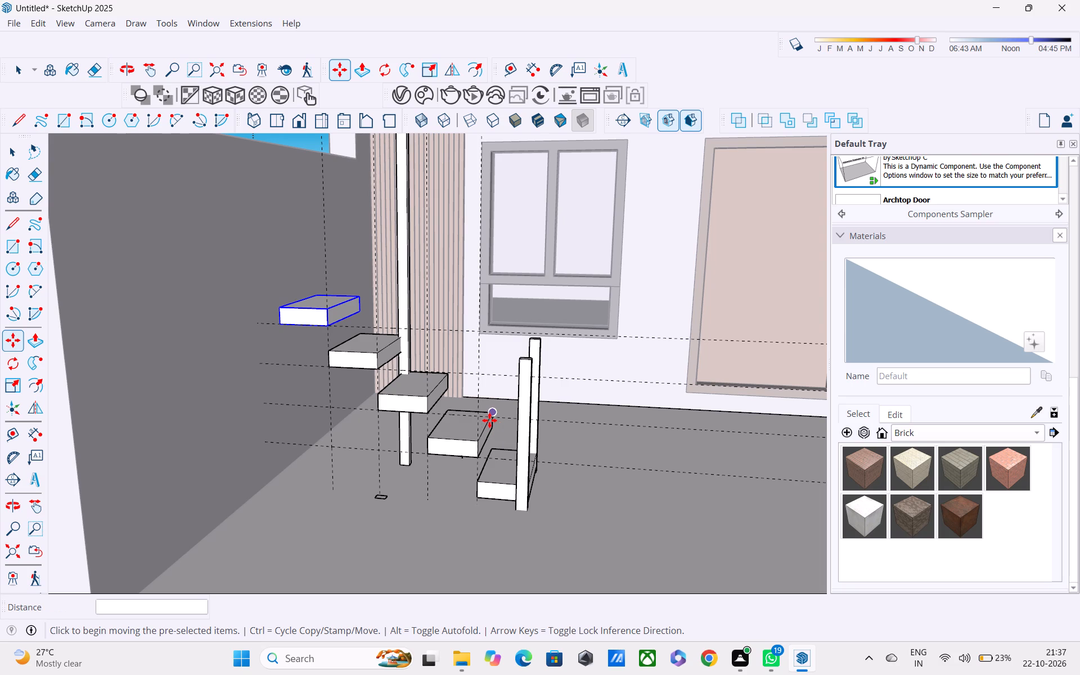
middle_click_drag(489, 420, 386, 525)
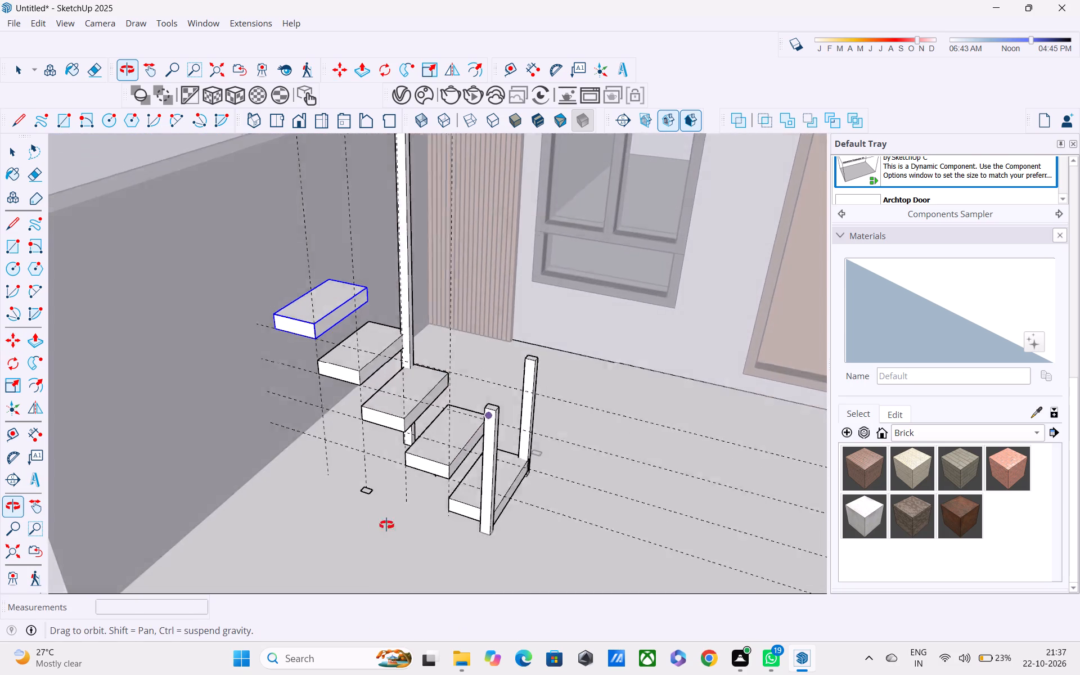
middle_click_drag(386, 525, 227, 528)
scroll(443, 269, "up", 5)
middle_click_drag(407, 298, 486, 323)
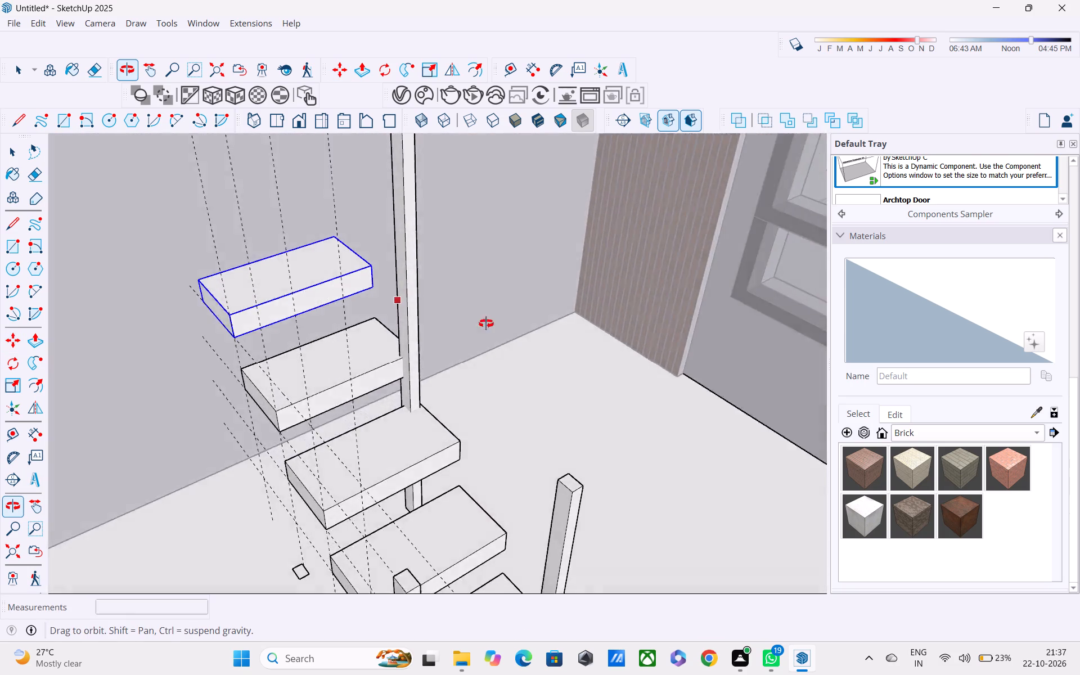
middle_click_drag(486, 323, 753, 258)
Copy the top tread out to the open space beyond the boundary wall, about 27' 7" away.
scroll(745, 267, "down", 13)
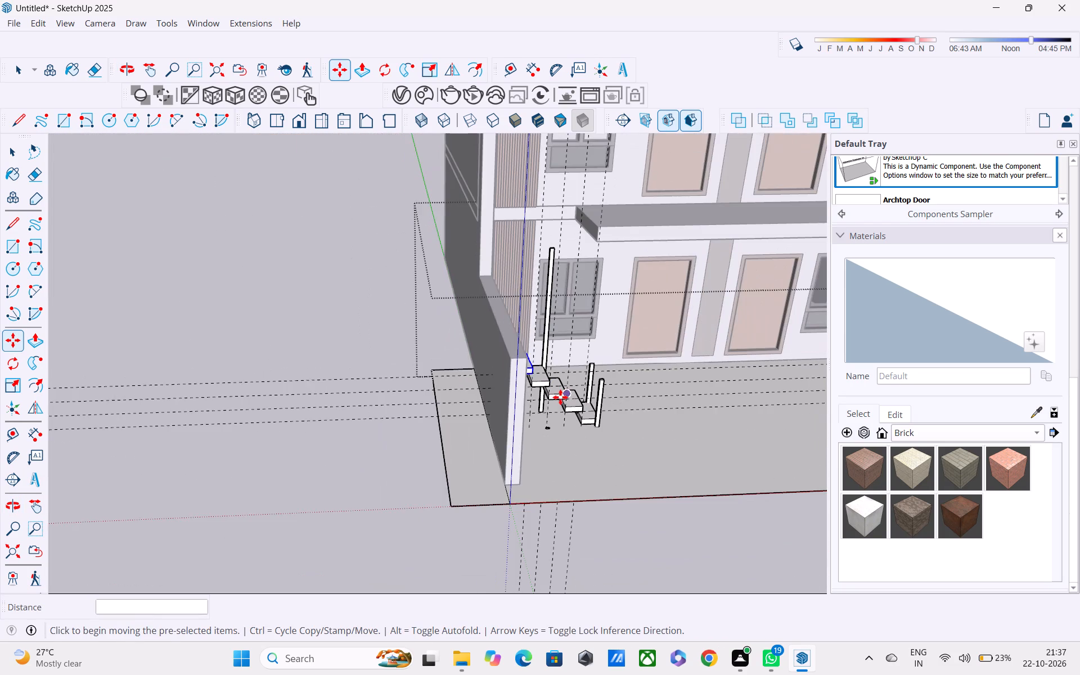
middle_click_drag(546, 385, 450, 332)
scroll(471, 343, "up", 2)
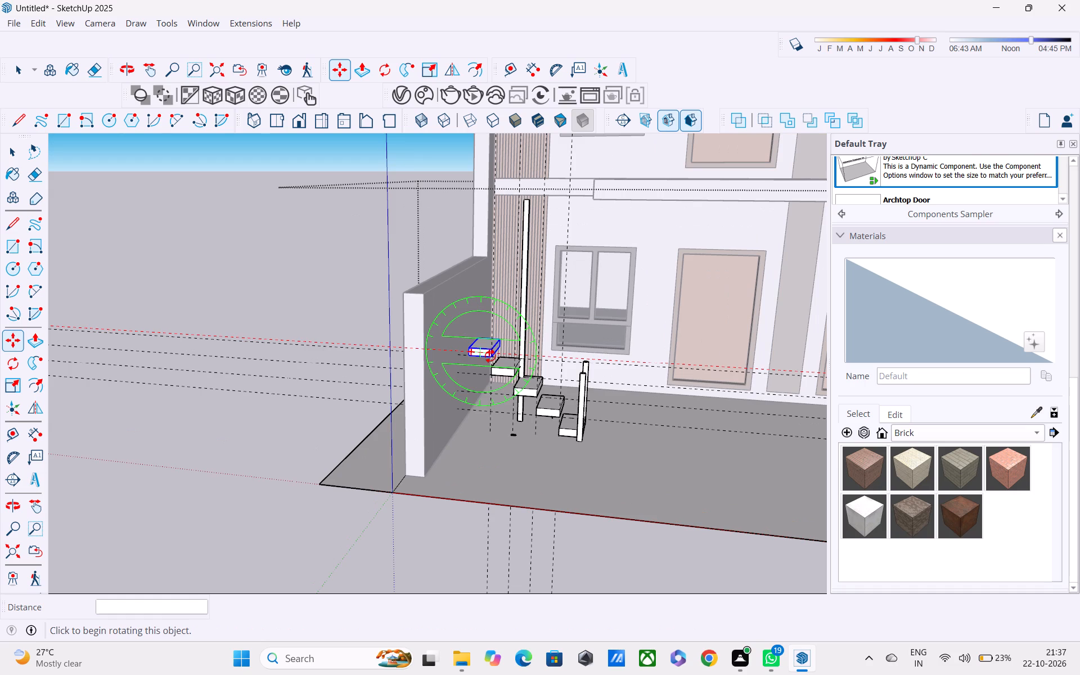
left_click(493, 360)
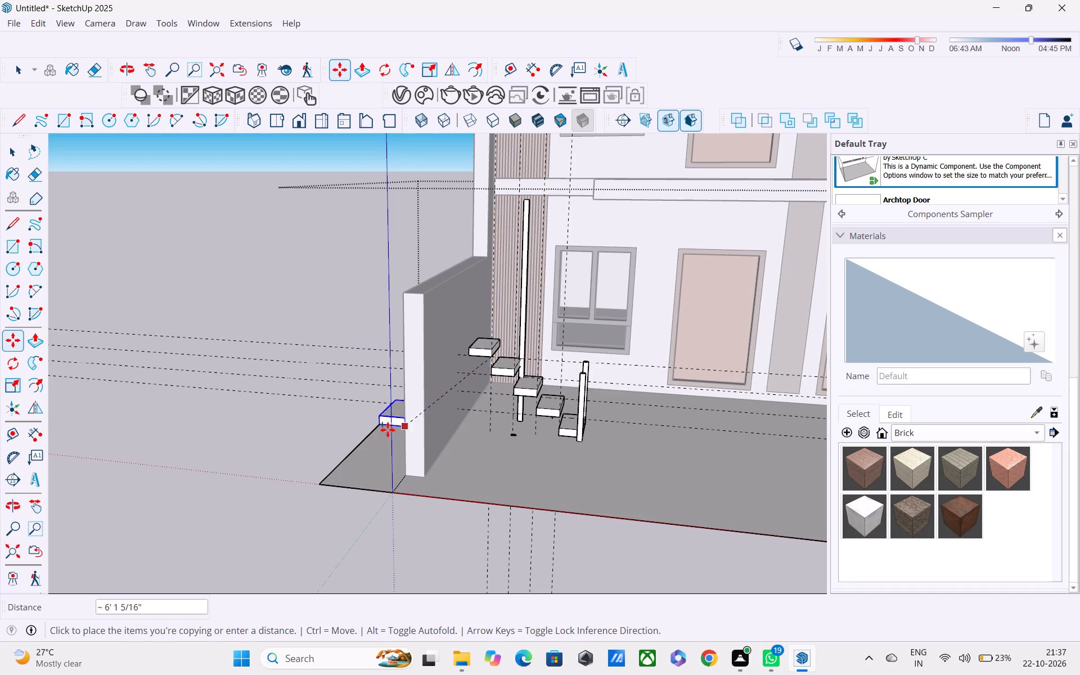
left_click(290, 278)
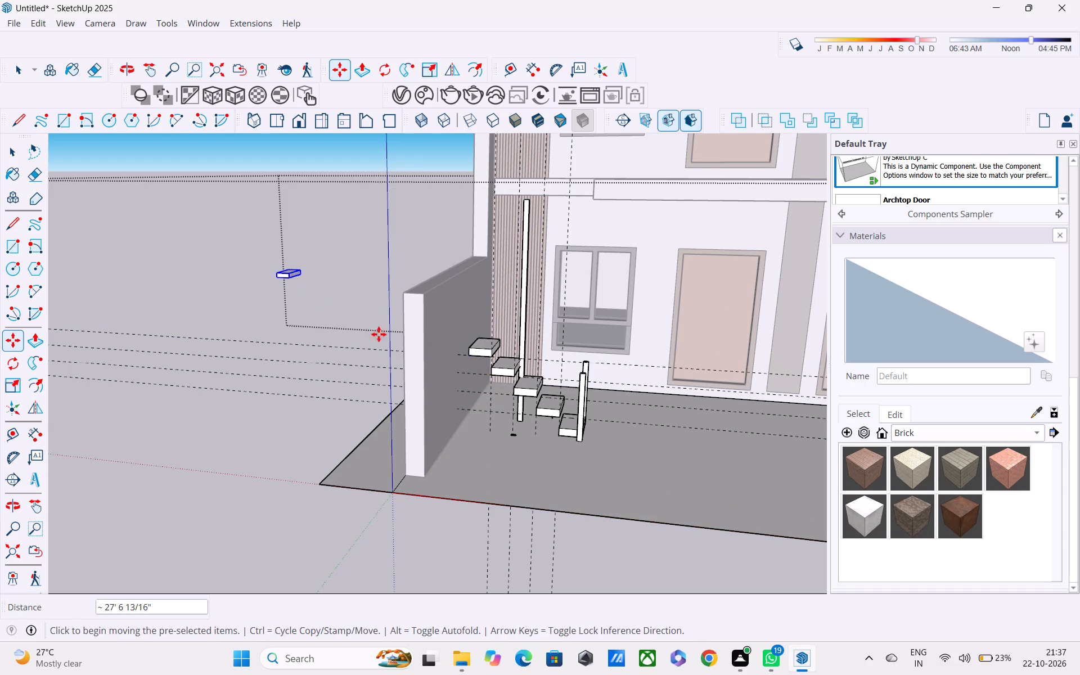
Rotate the copied tread beyond the wall 90° in the horizontal plane about its near bottom corner.
middle_click_drag(382, 336, 593, 384)
scroll(252, 328, "down", 2)
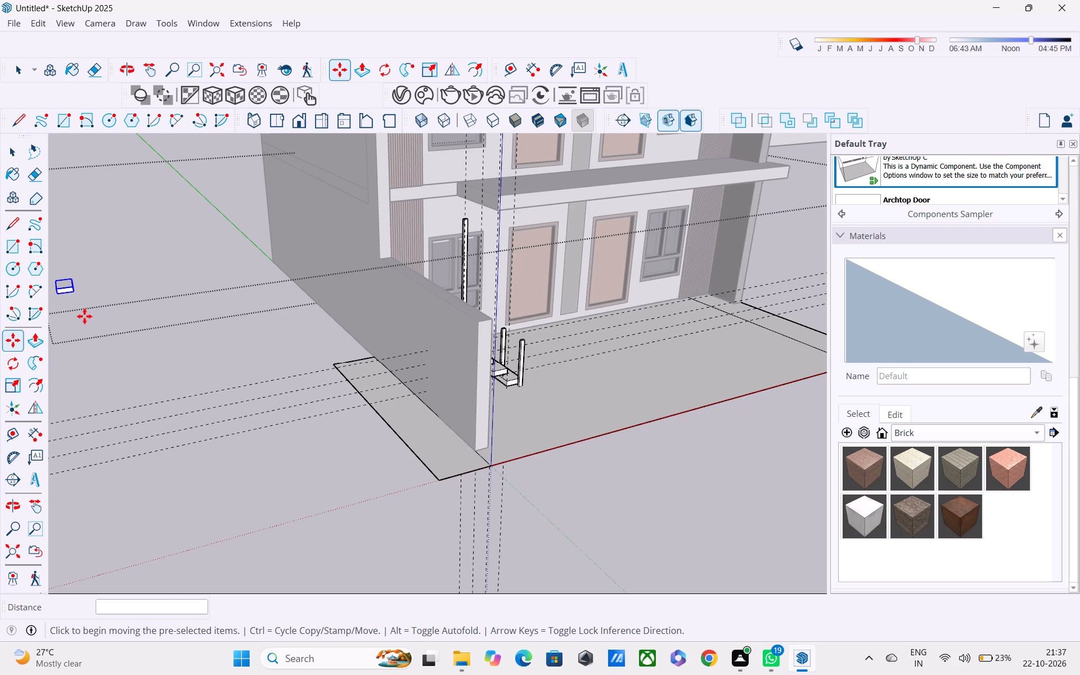
key("q")
middle_click_drag(103, 306, 116, 314, "shift")
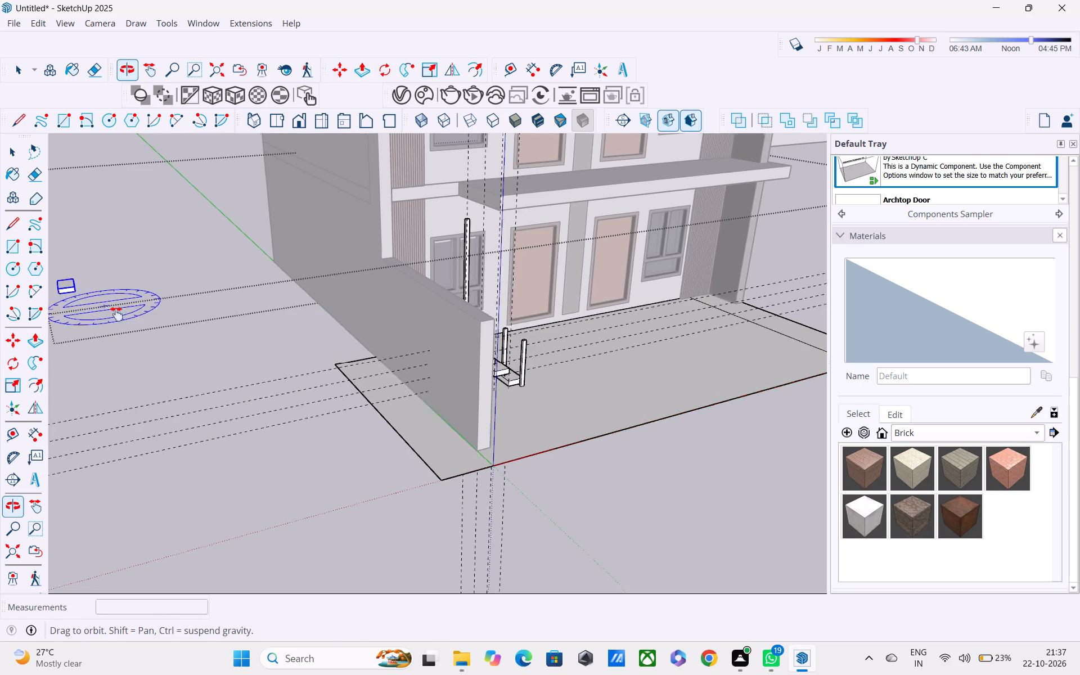
middle_click_drag(116, 314, 301, 353, "shift")
scroll(241, 339, "up", 3)
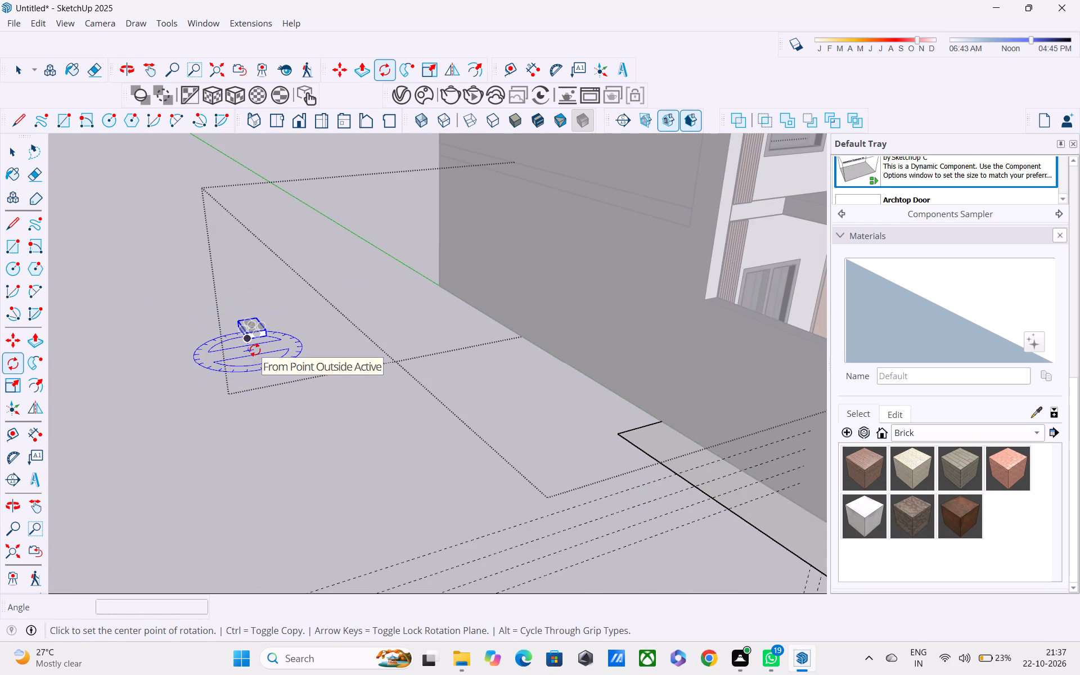
scroll(255, 350, "up", 6)
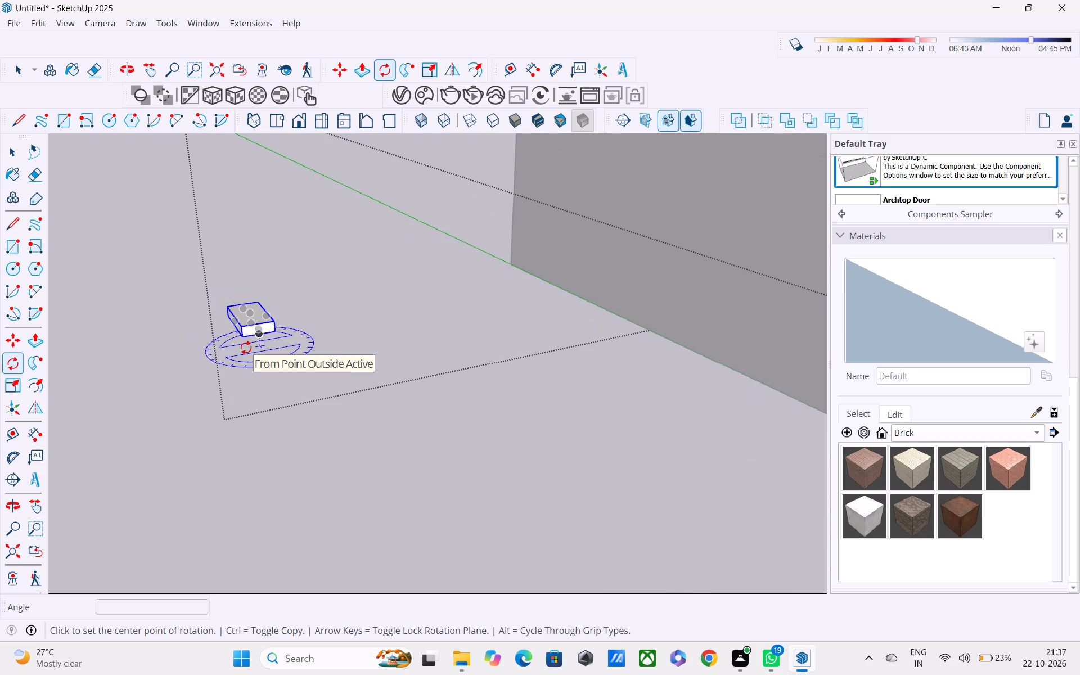
left_click(250, 347)
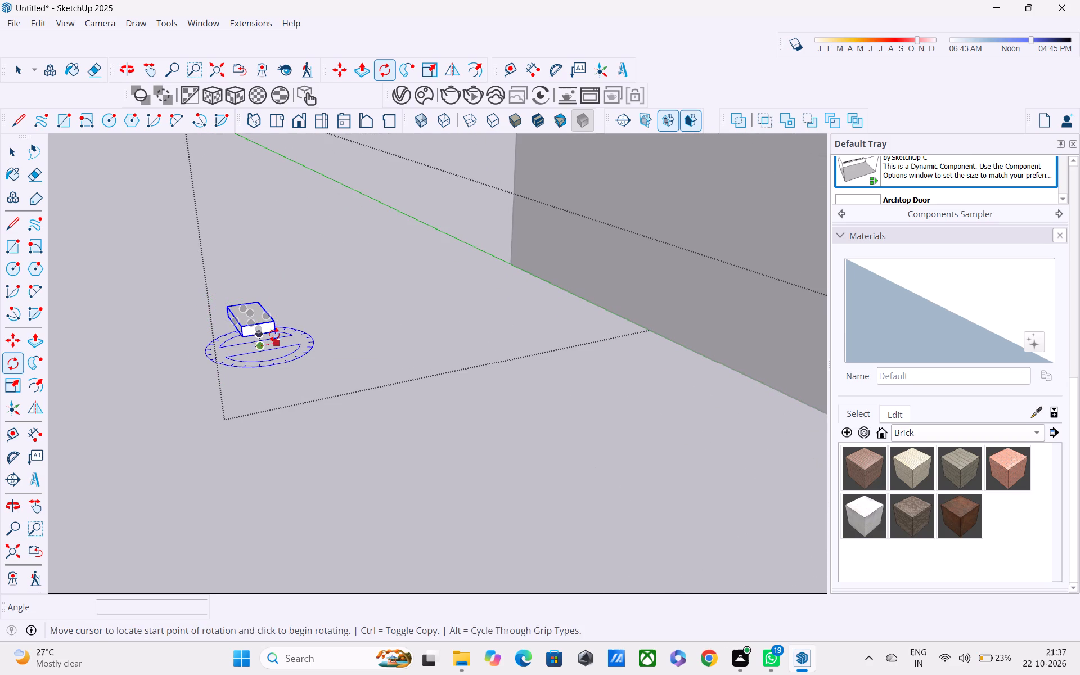
left_click(348, 318)
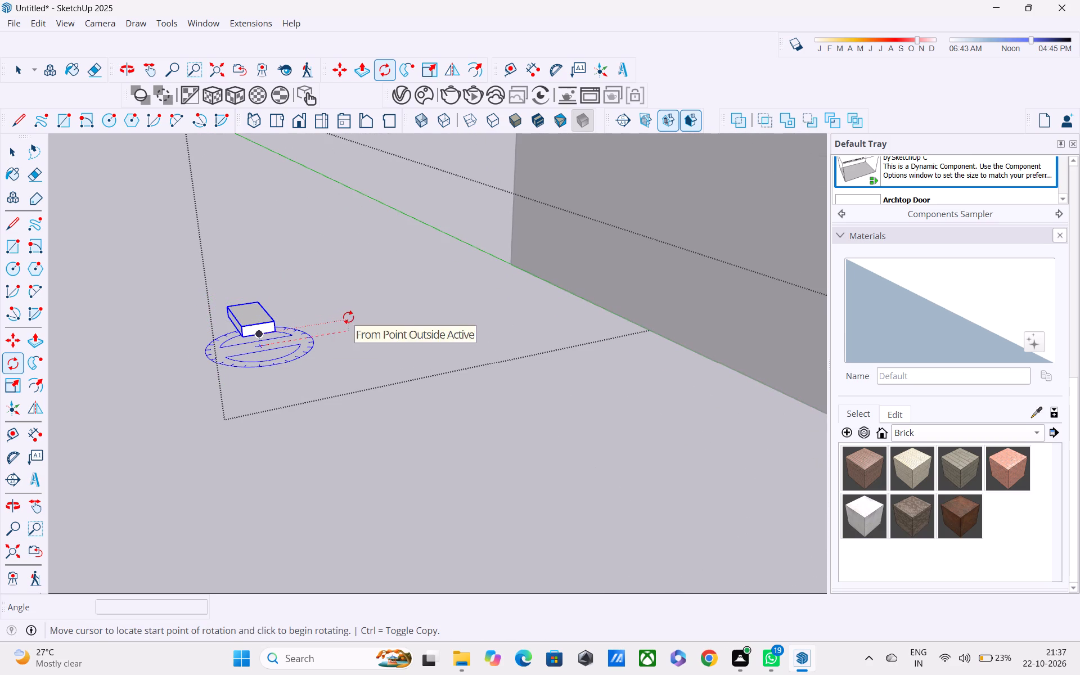
left_click(269, 366)
scroll(280, 332, "down", 1)
key("space")
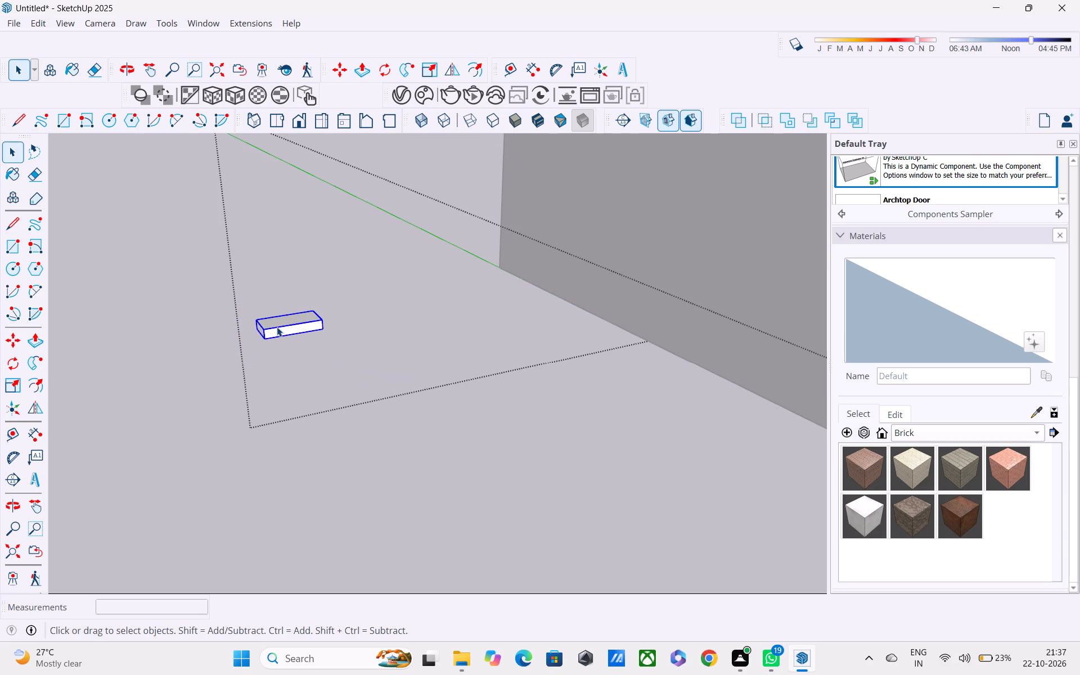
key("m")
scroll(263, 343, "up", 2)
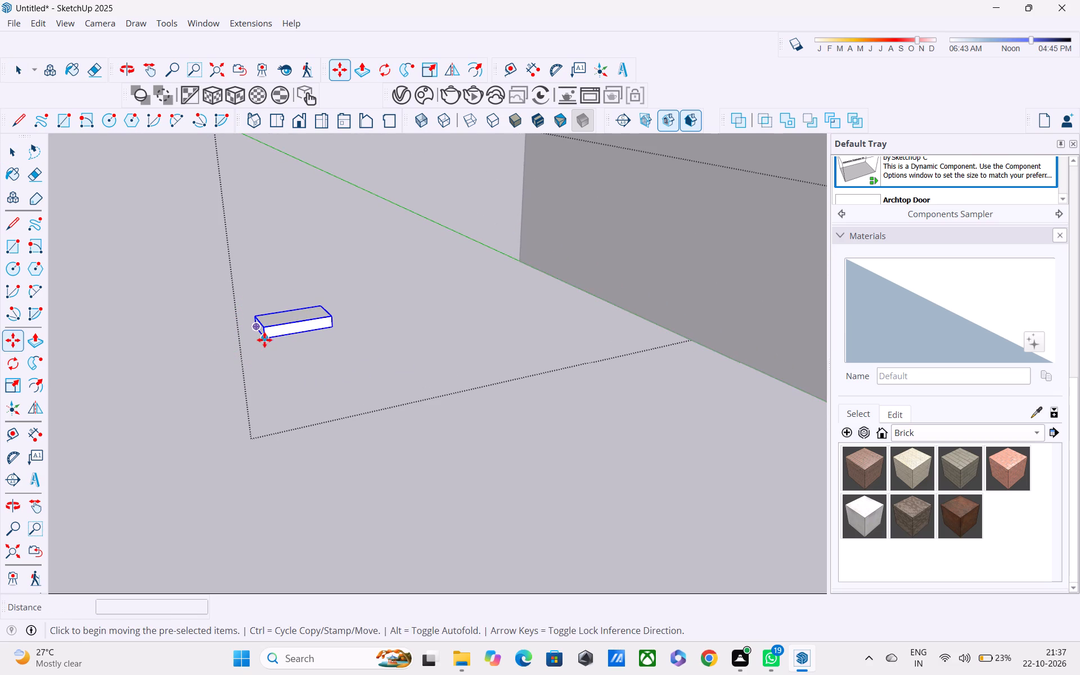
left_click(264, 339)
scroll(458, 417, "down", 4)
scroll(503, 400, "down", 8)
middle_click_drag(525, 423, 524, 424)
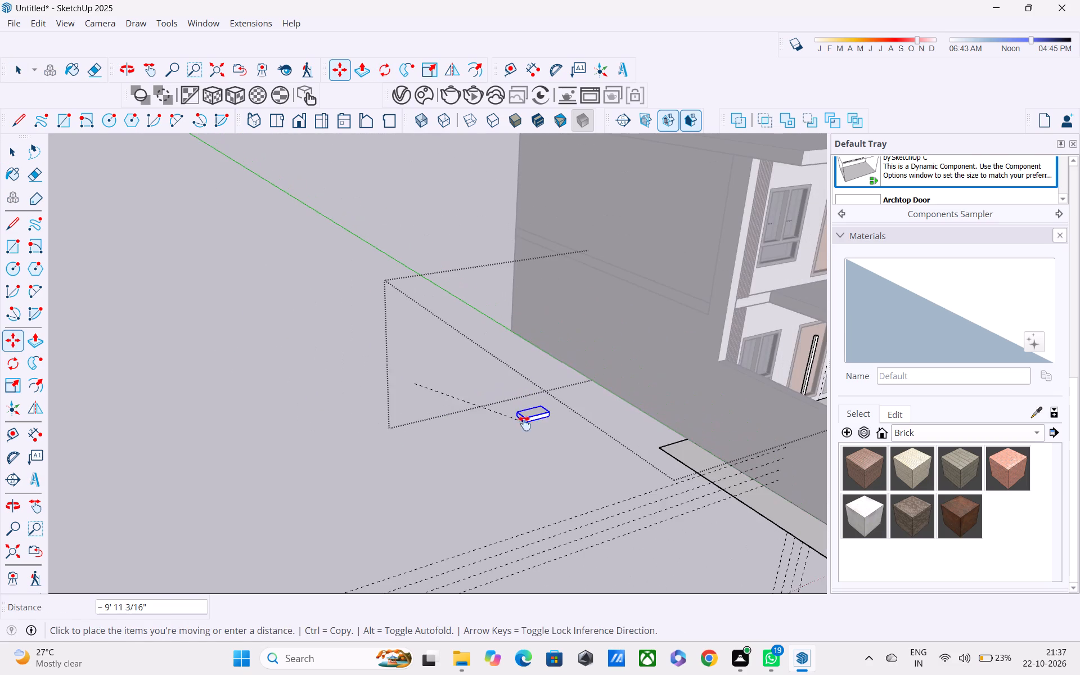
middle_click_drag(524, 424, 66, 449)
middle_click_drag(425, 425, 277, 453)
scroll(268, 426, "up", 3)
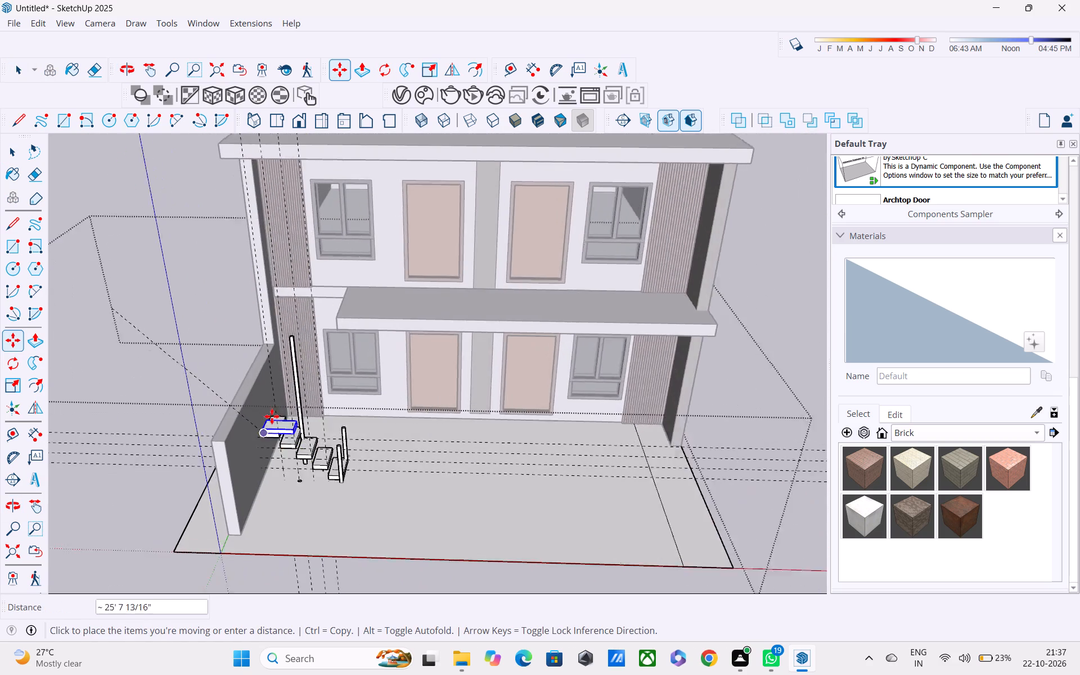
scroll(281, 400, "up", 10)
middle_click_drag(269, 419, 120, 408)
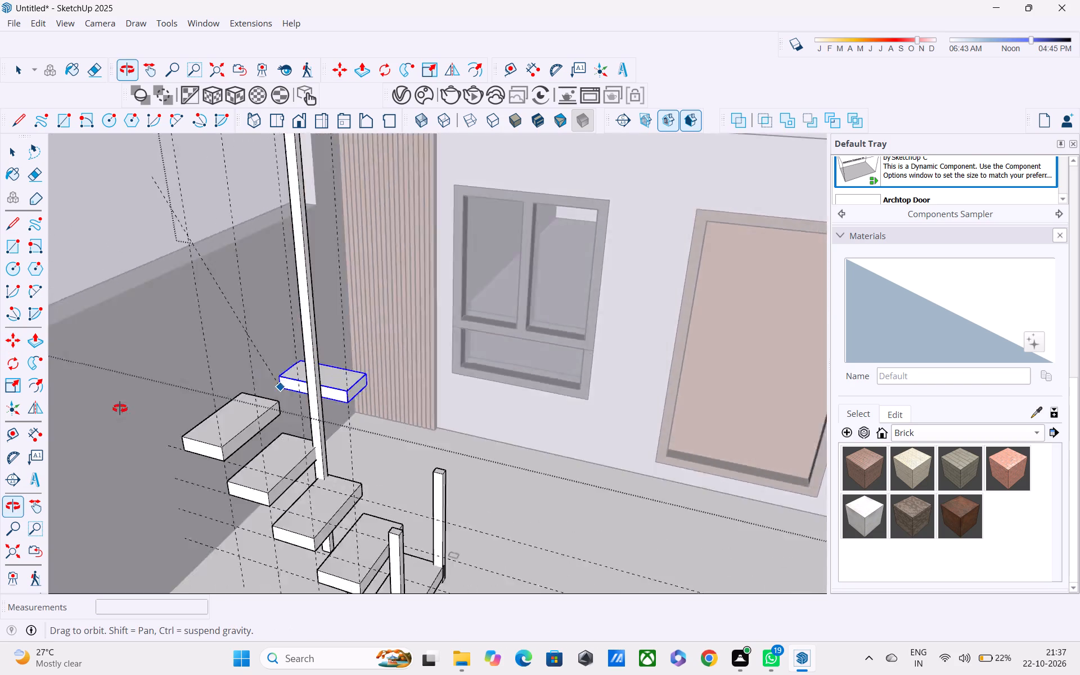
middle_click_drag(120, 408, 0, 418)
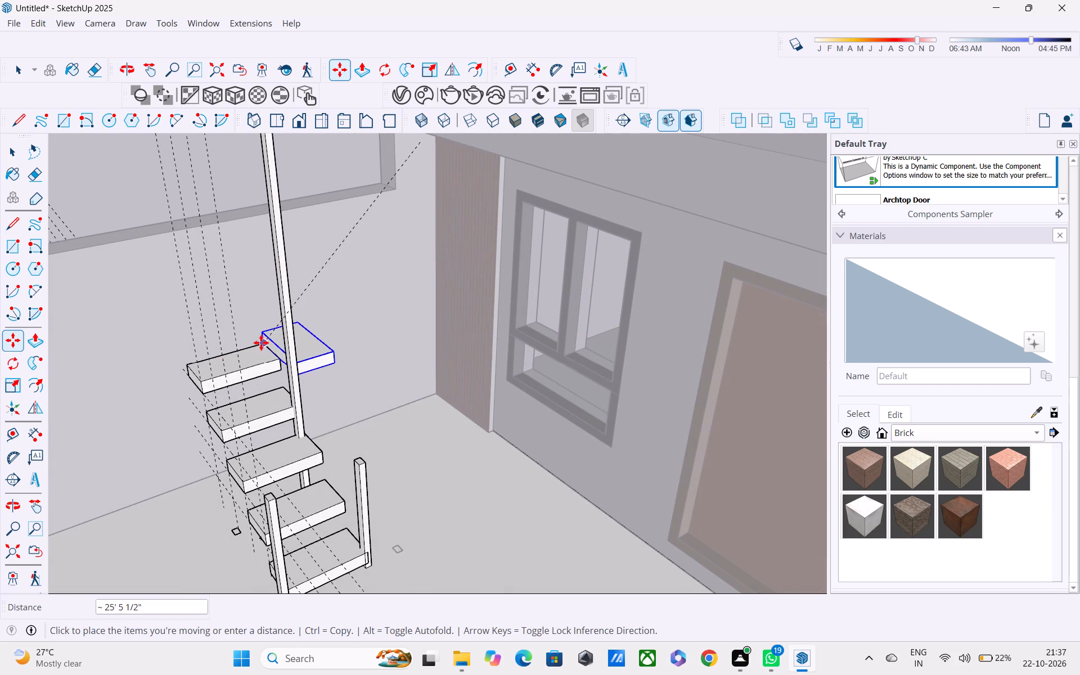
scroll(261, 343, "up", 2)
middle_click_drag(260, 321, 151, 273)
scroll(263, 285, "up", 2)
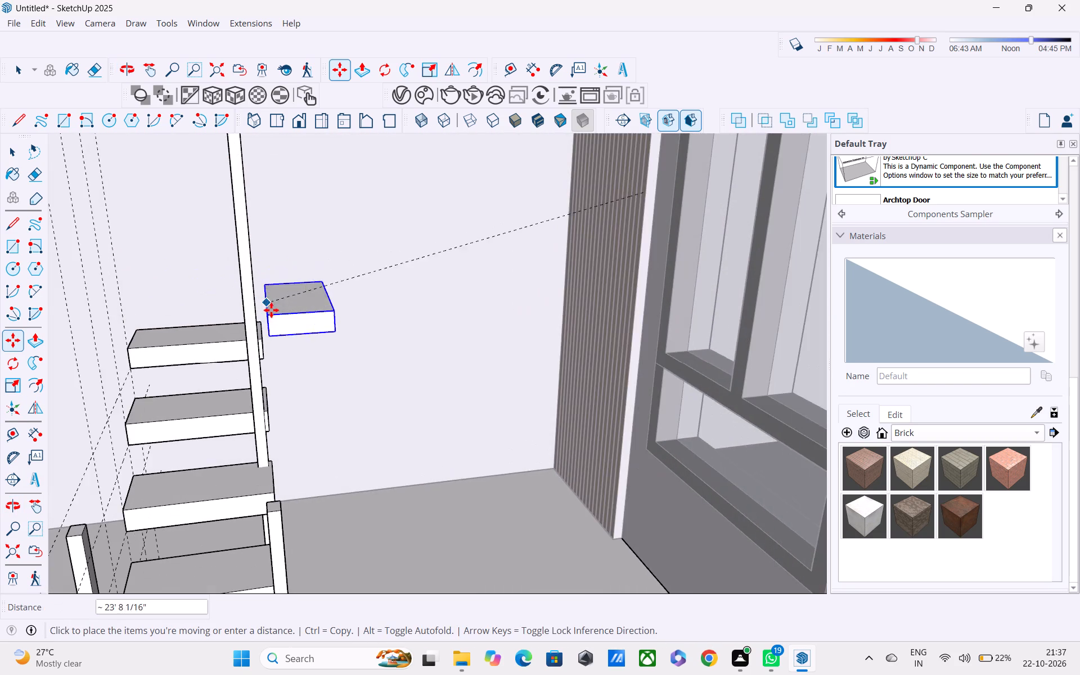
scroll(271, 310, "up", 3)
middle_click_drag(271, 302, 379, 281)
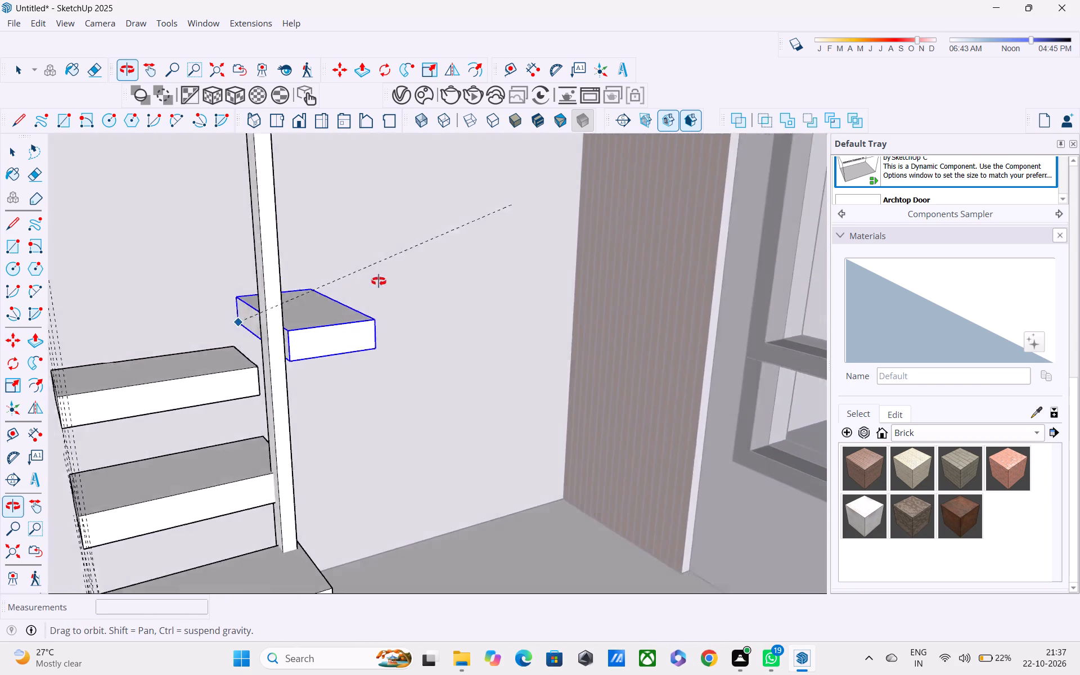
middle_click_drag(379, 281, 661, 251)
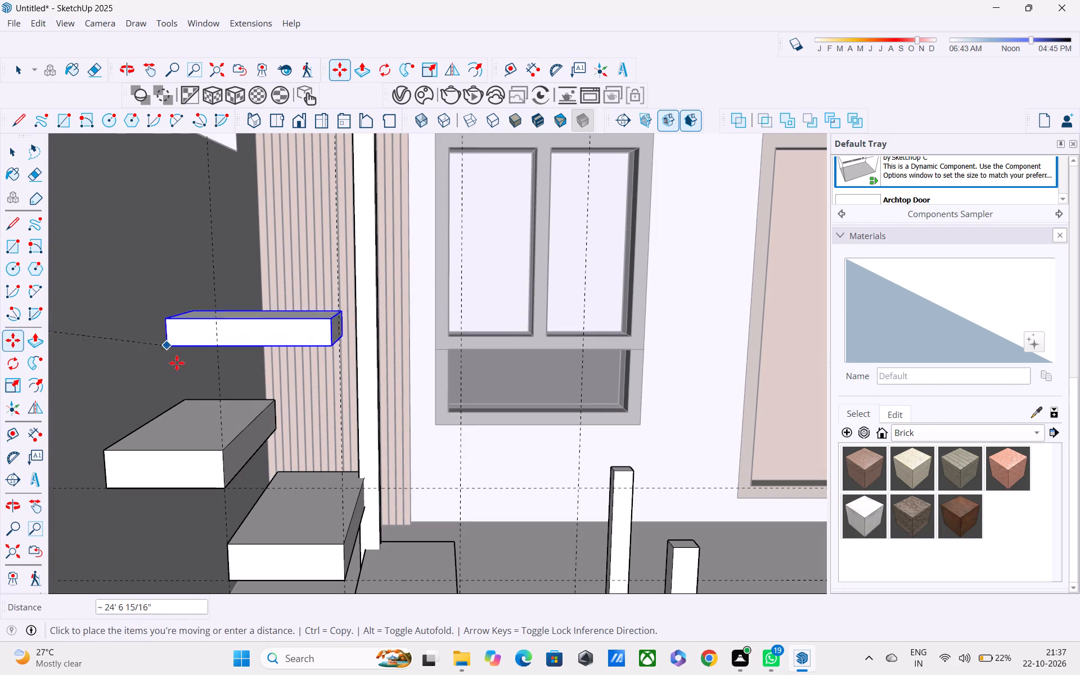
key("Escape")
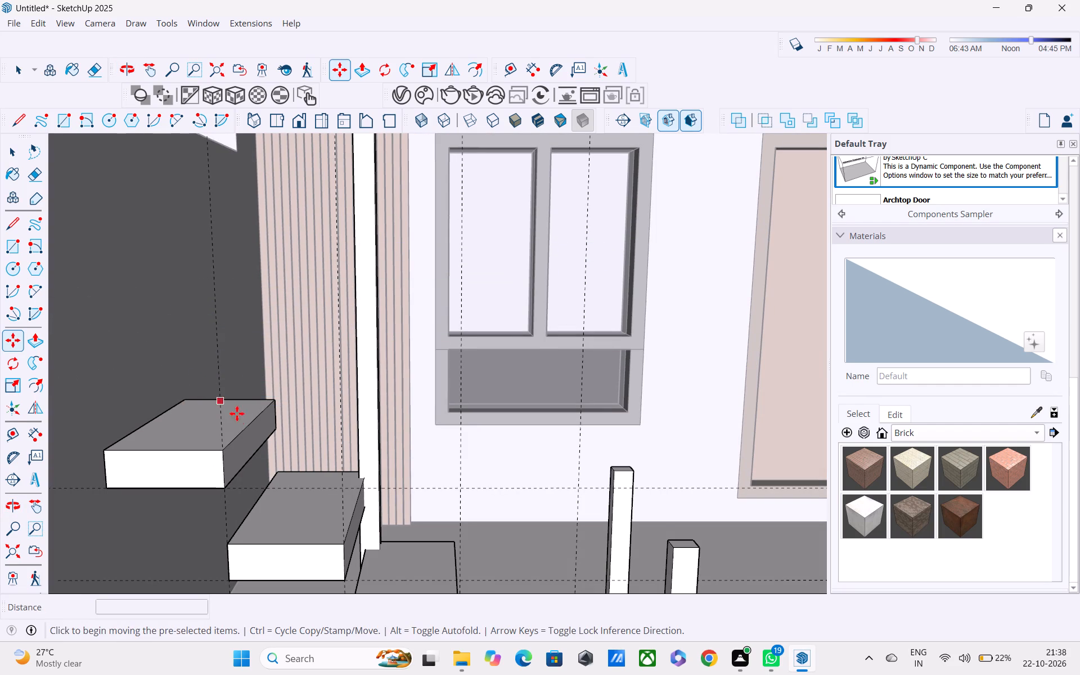
Examine the upper treads, the tall post and the space between them and the house front.
scroll(265, 435, "down", 5)
middle_click_drag(290, 457, 291, 408)
middle_click_drag(292, 407, 127, 453)
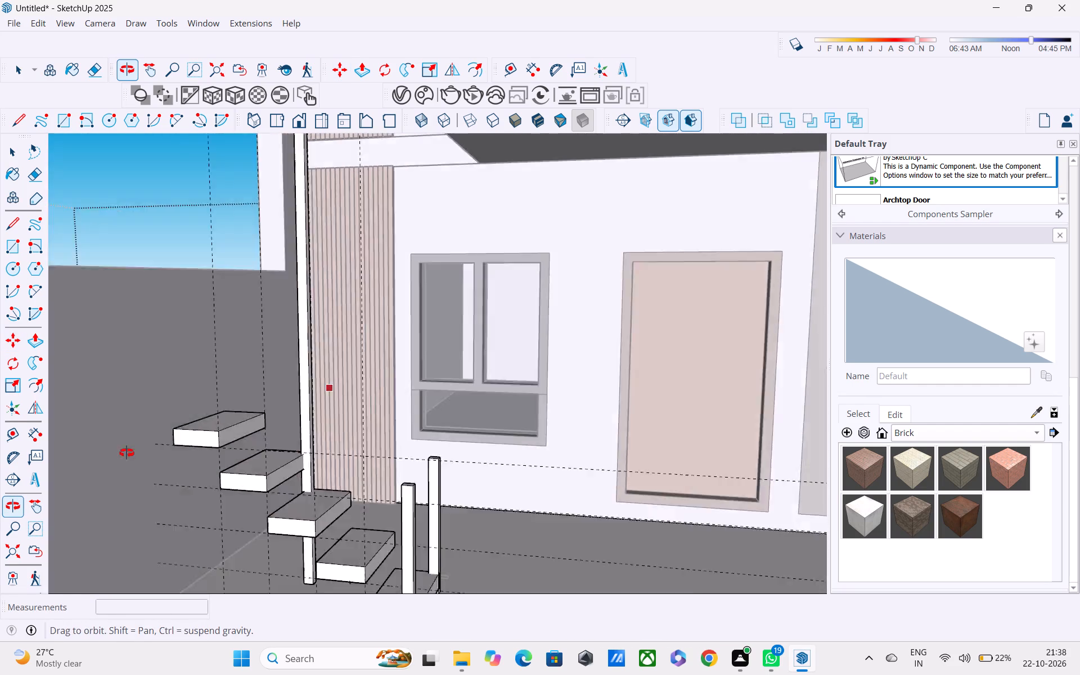
middle_click_drag(127, 453, 0, 471)
scroll(268, 451, "down", 4)
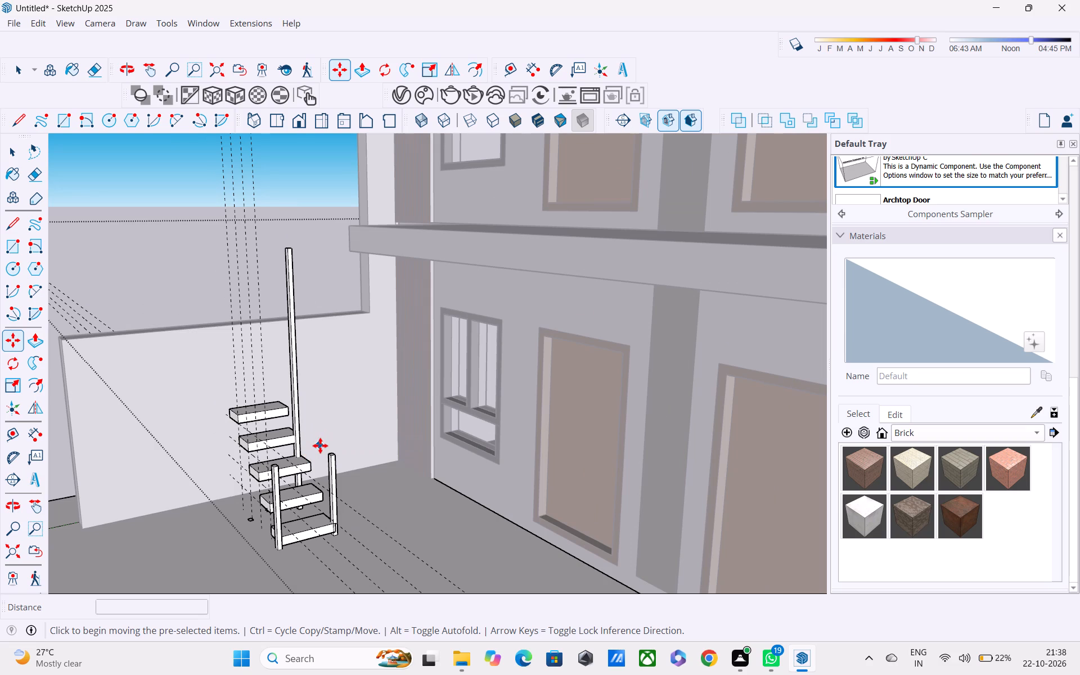
key("t")
middle_click_drag(314, 432, 116, 430)
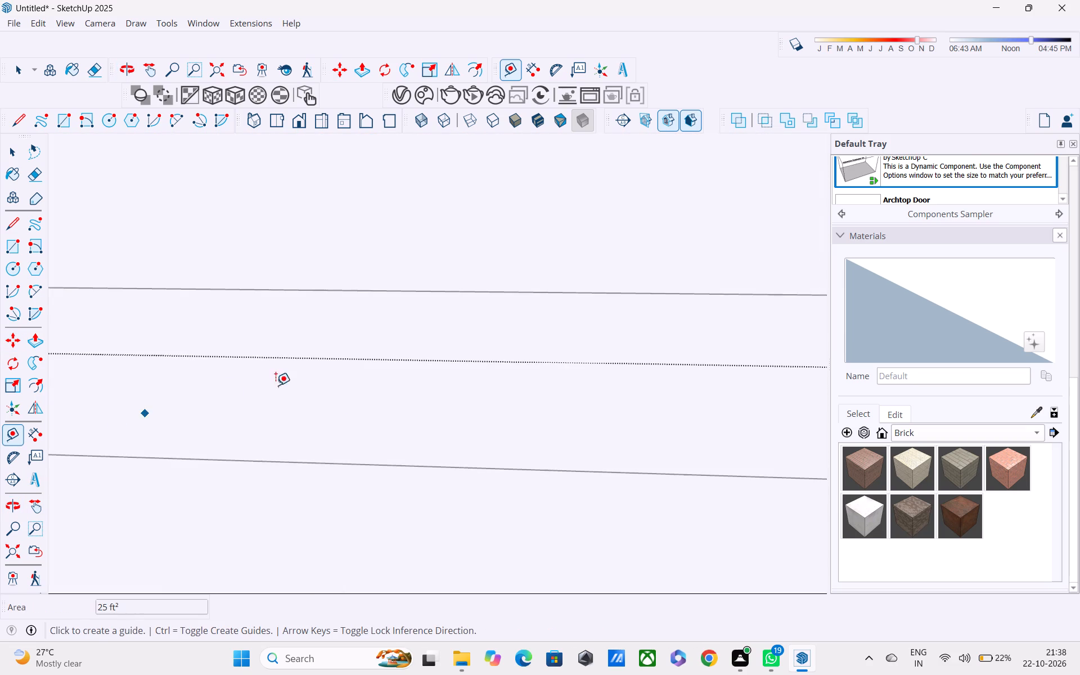
middle_click_drag(310, 388, 493, 391, "shift")
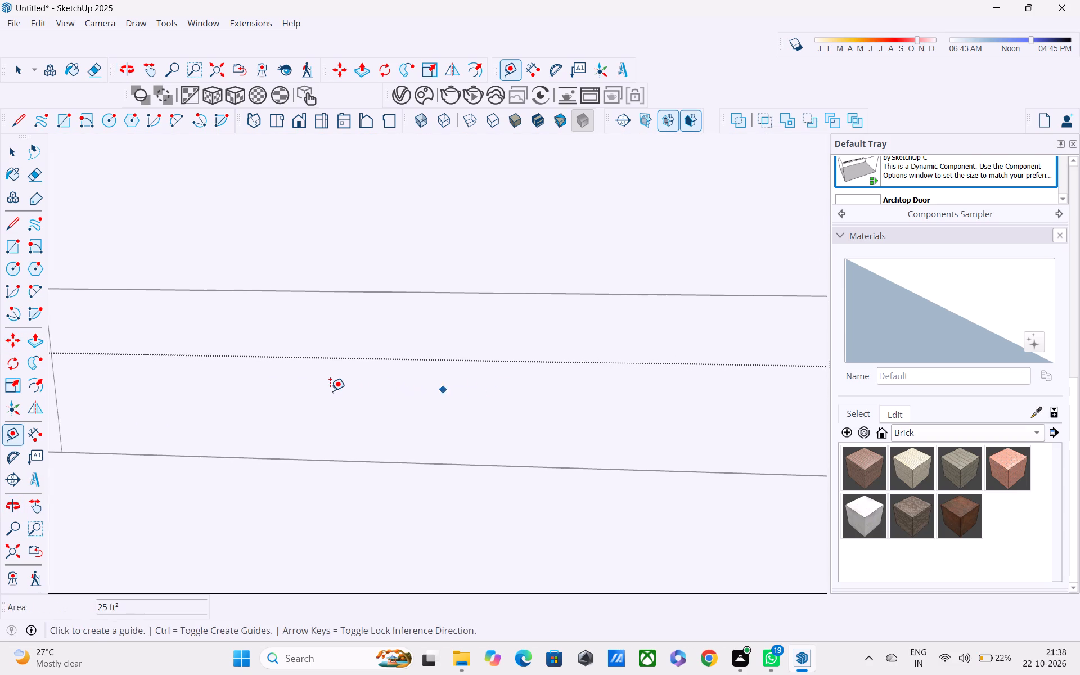
scroll(330, 391, "down", 3)
middle_click_drag(274, 411, 885, 406, "shift")
middle_click_drag(356, 404, 547, 395)
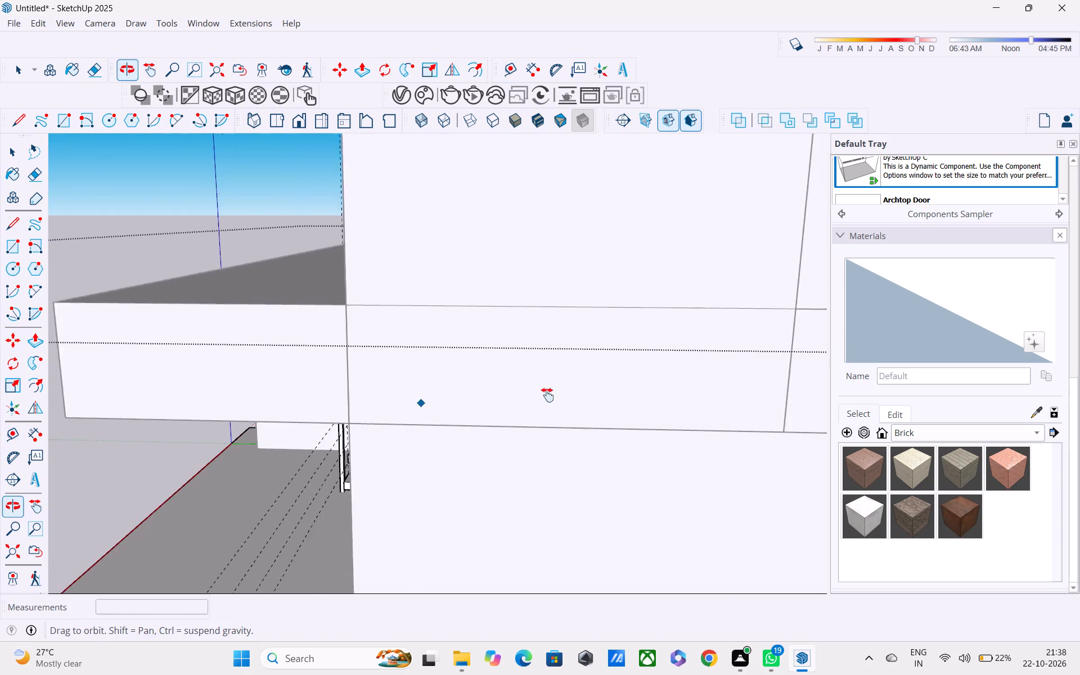
middle_click_drag(547, 395, 727, 387)
scroll(491, 438, "up", 5)
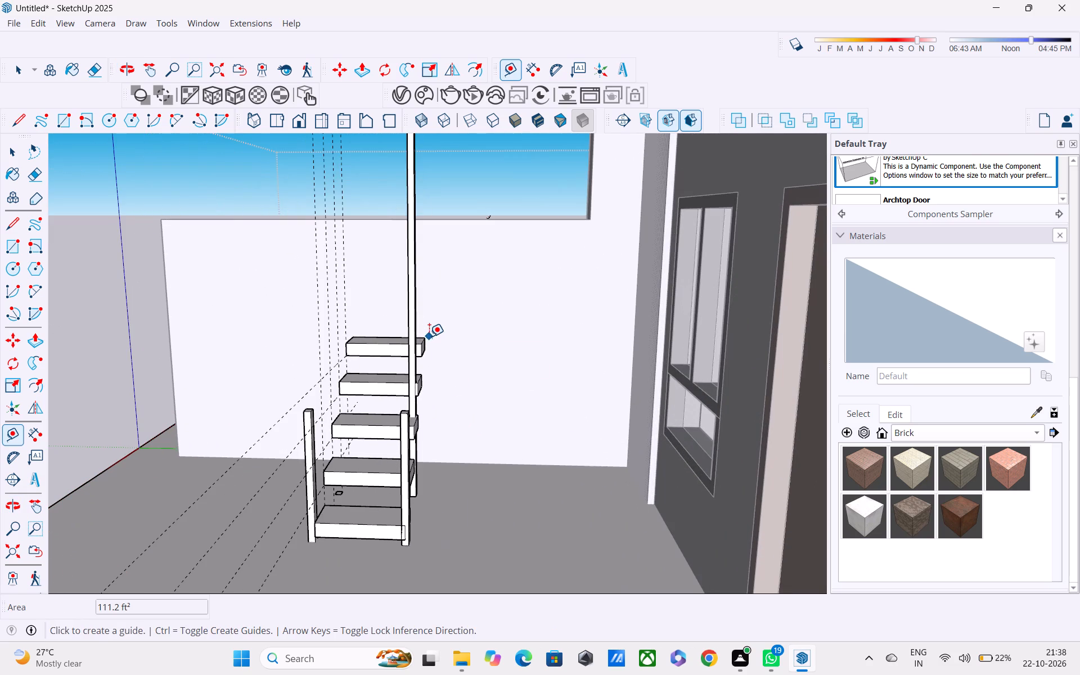
Open the top tread for editing and push-pull its long wall-facing side outward about 5 3/4".
middle_click_drag(429, 336, 396, 381)
scroll(463, 335, "up", 7)
middle_click_drag(414, 332, 400, 345)
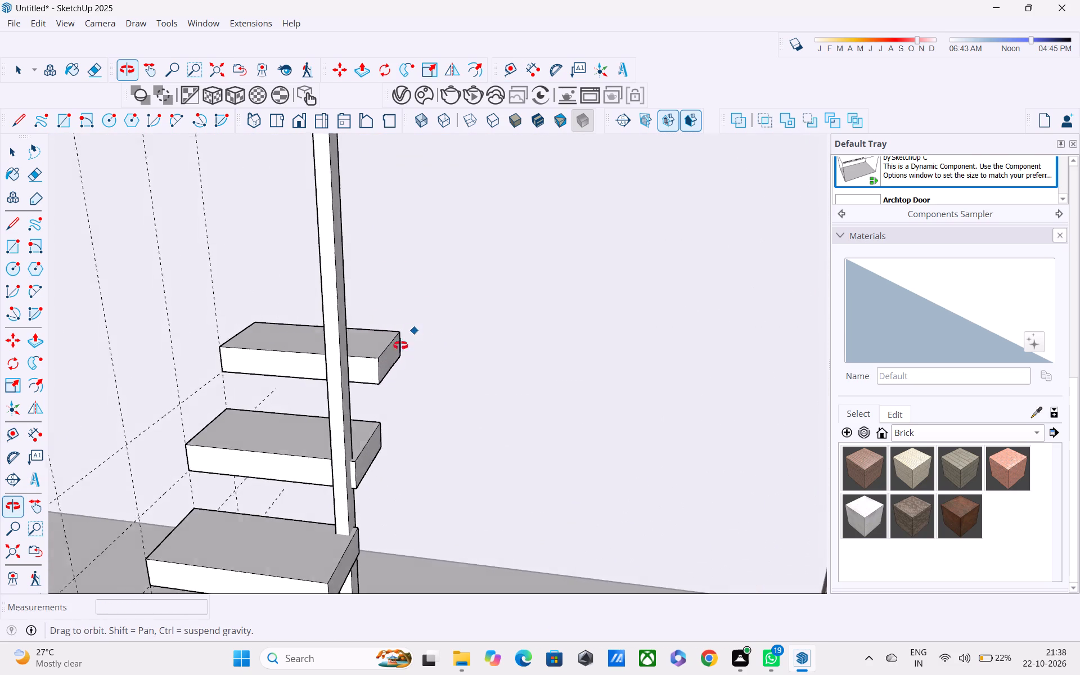
middle_click_drag(400, 345, 266, 446)
key("space")
double_click(348, 318)
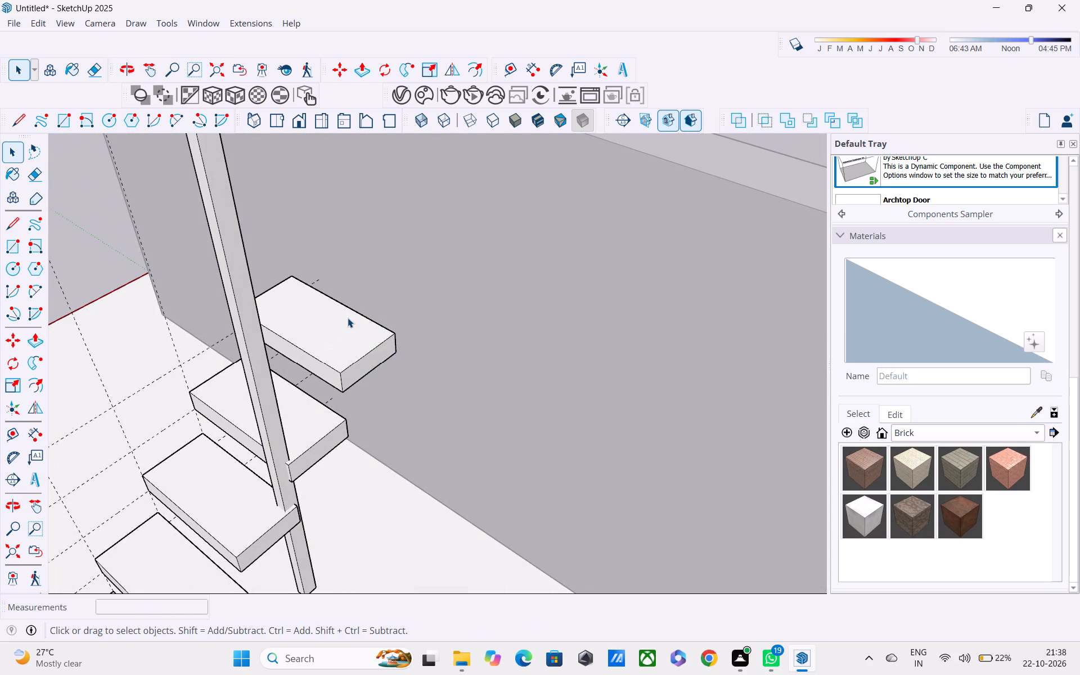
middle_click_drag(353, 326, 361, 312)
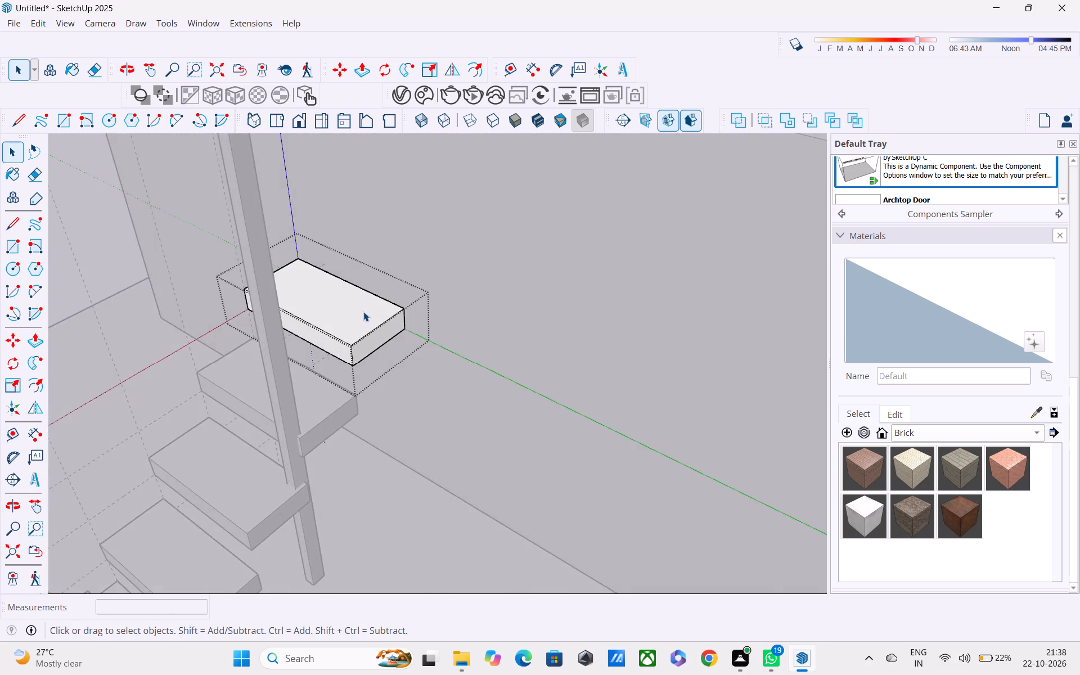
scroll(364, 312, "up", 10)
middle_click_drag(375, 291, 111, 316)
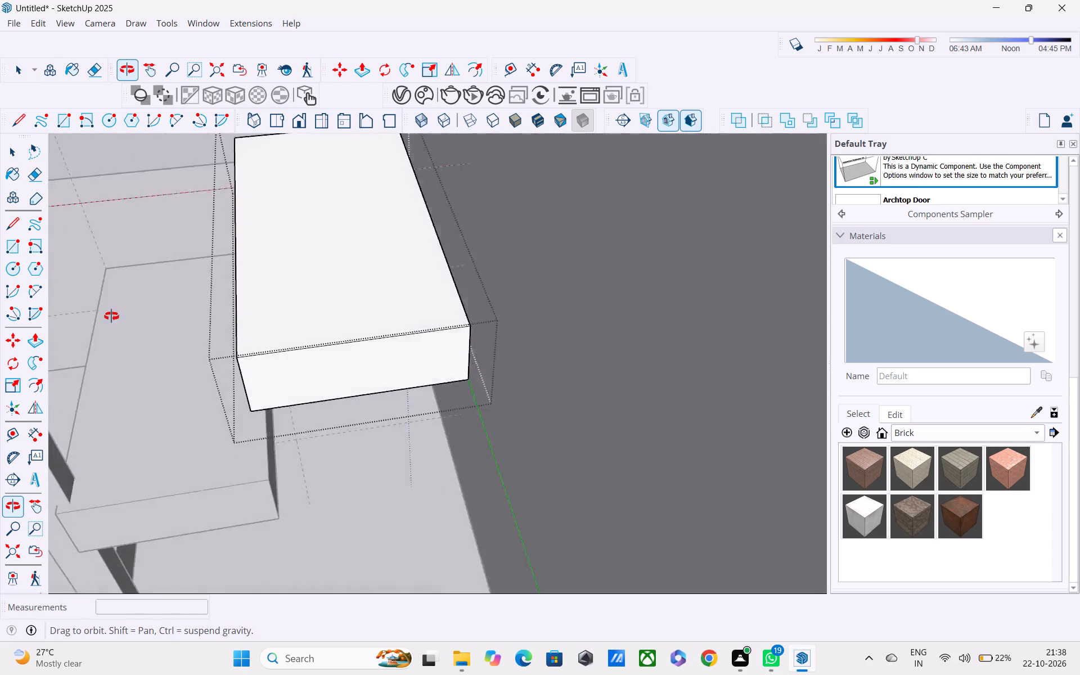
middle_click_drag(111, 316, 82, 321)
scroll(387, 312, "up", 2)
scroll(454, 295, "up", 1)
middle_click_drag(454, 292, 374, 280)
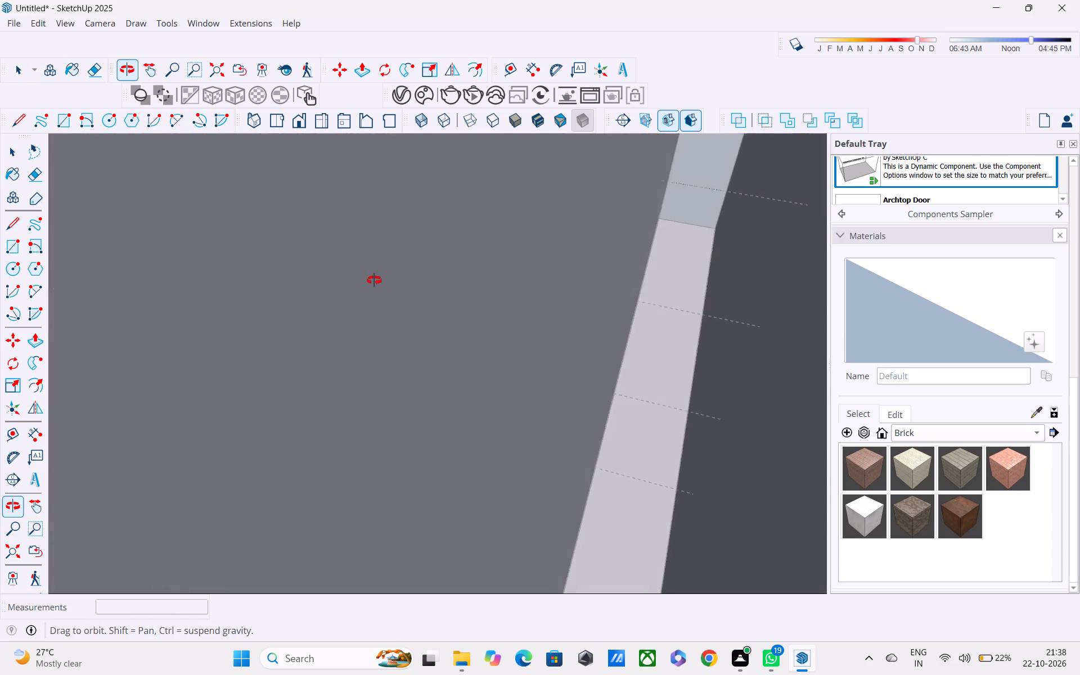
middle_click_drag(374, 280, 412, 277)
scroll(448, 288, "up", 2)
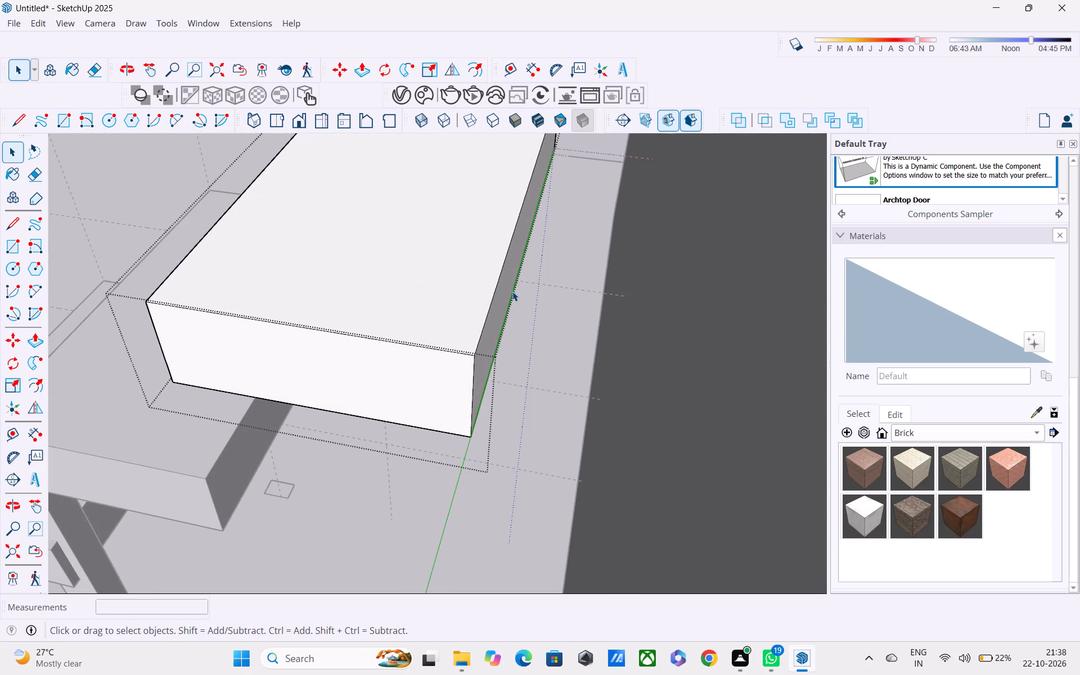
key("p")
left_click(498, 310)
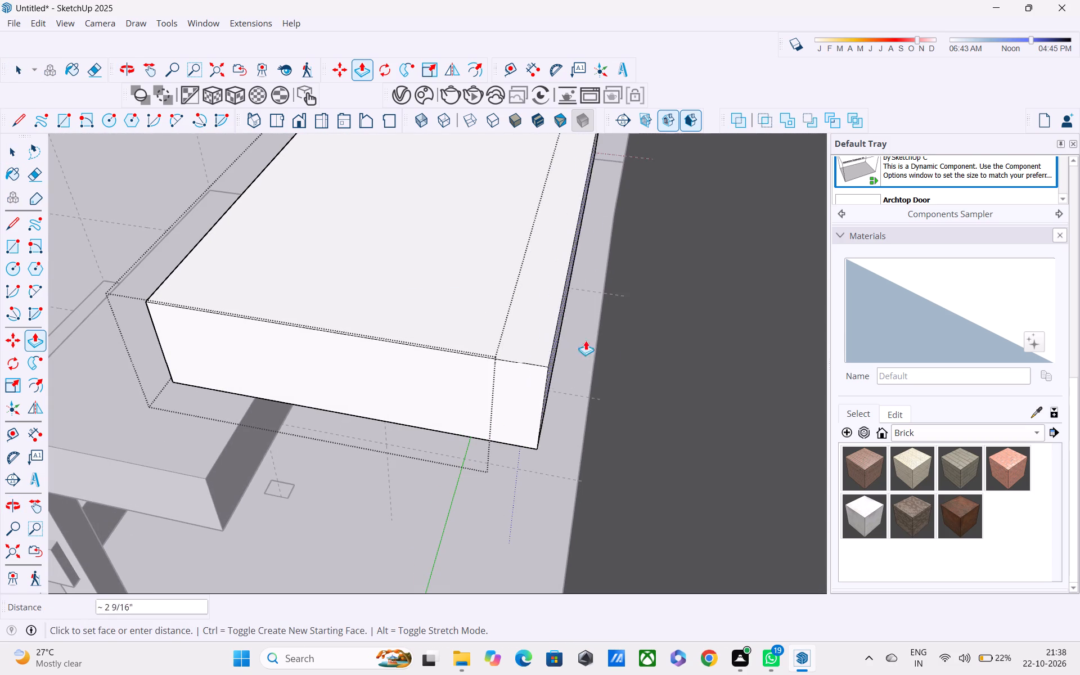
left_click(656, 364)
Examine the top tread and staircase from several sides against the house front and upper floor, and leave the tread's editing.
scroll(652, 385, "down", 3)
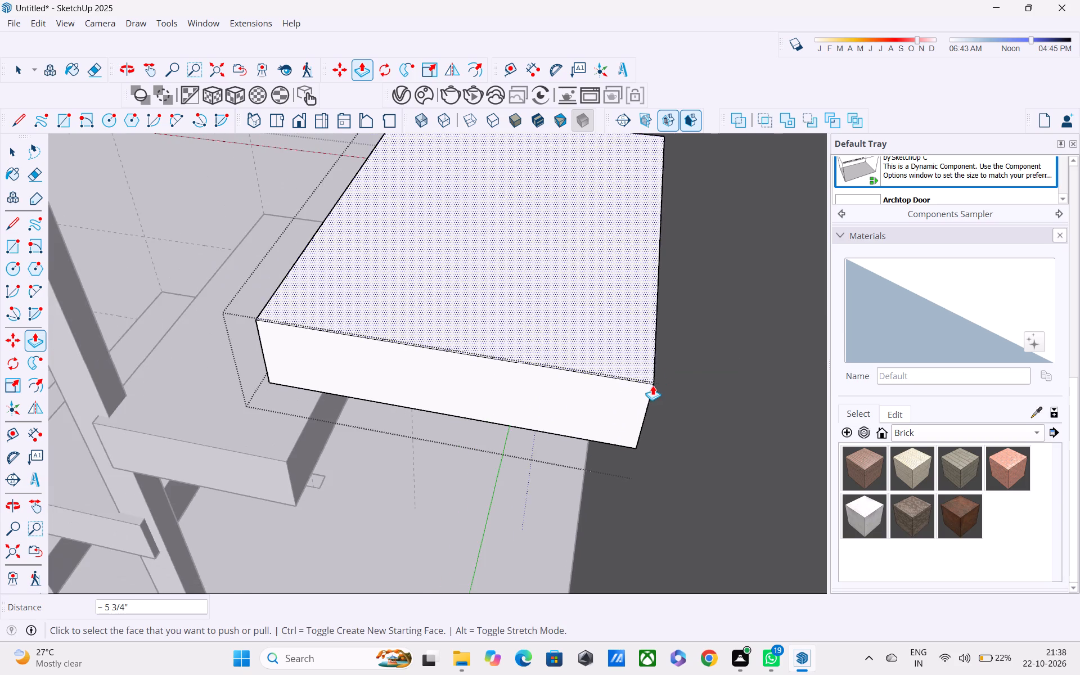
middle_click_drag(650, 390, 704, 289)
scroll(689, 294, "down", 4)
scroll(578, 363, "down", 5)
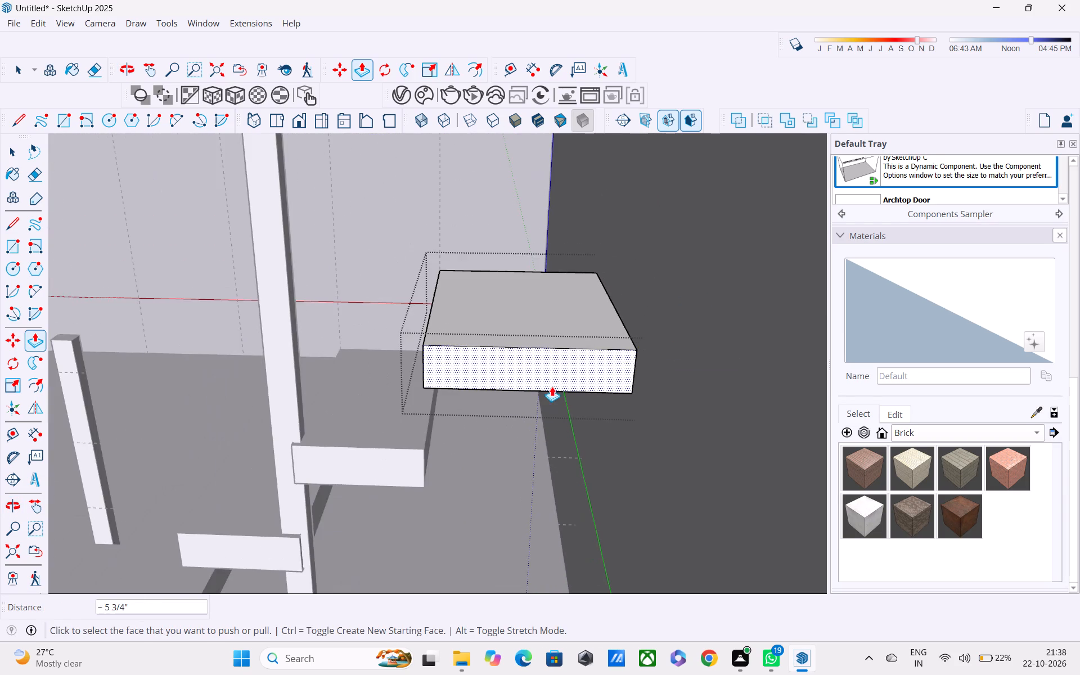
middle_click_drag(555, 382, 605, 336)
scroll(605, 336, "down", 7)
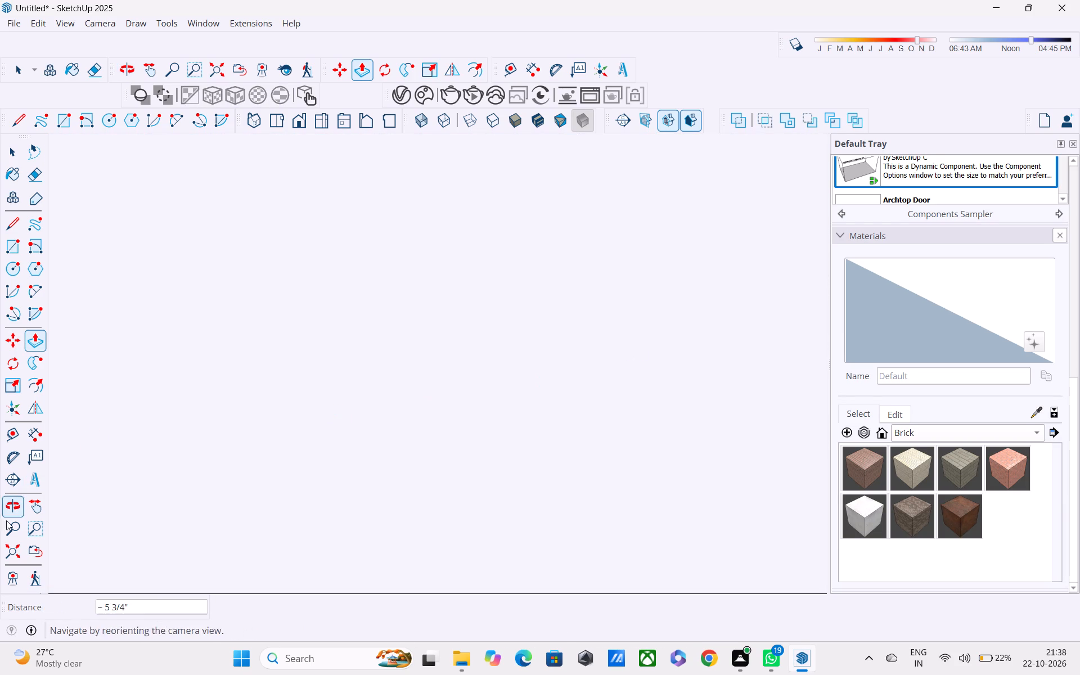
left_click(11, 547)
middle_click_drag(569, 372, 861, 373)
middle_click_drag(444, 319, 721, 348)
scroll(129, 303, "up", 2)
scroll(273, 229, "up", 4)
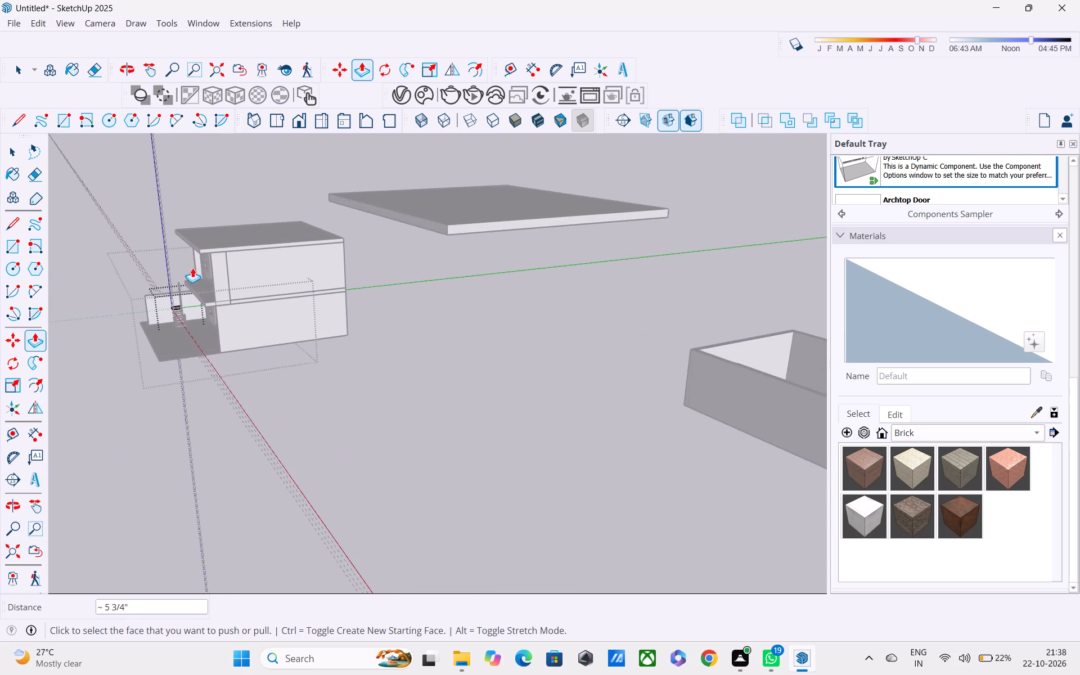
scroll(192, 278, "up", 8)
middle_click_drag(178, 294, 197, 241)
scroll(168, 310, "up", 6)
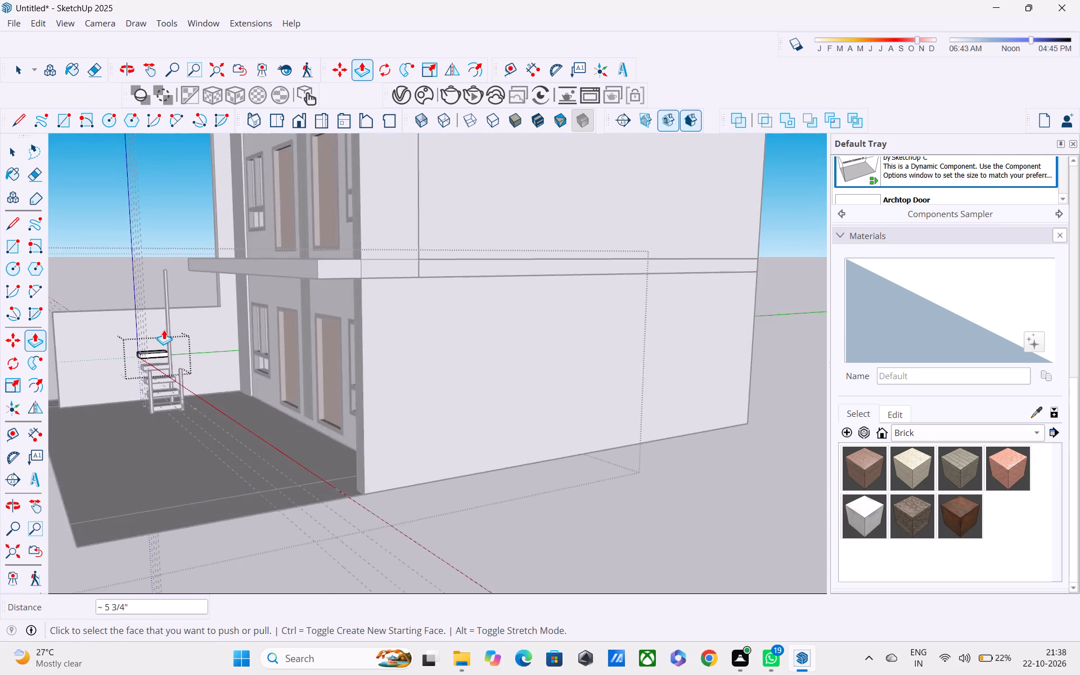
scroll(164, 330, "up", 8)
middle_click_drag(164, 339, 236, 346)
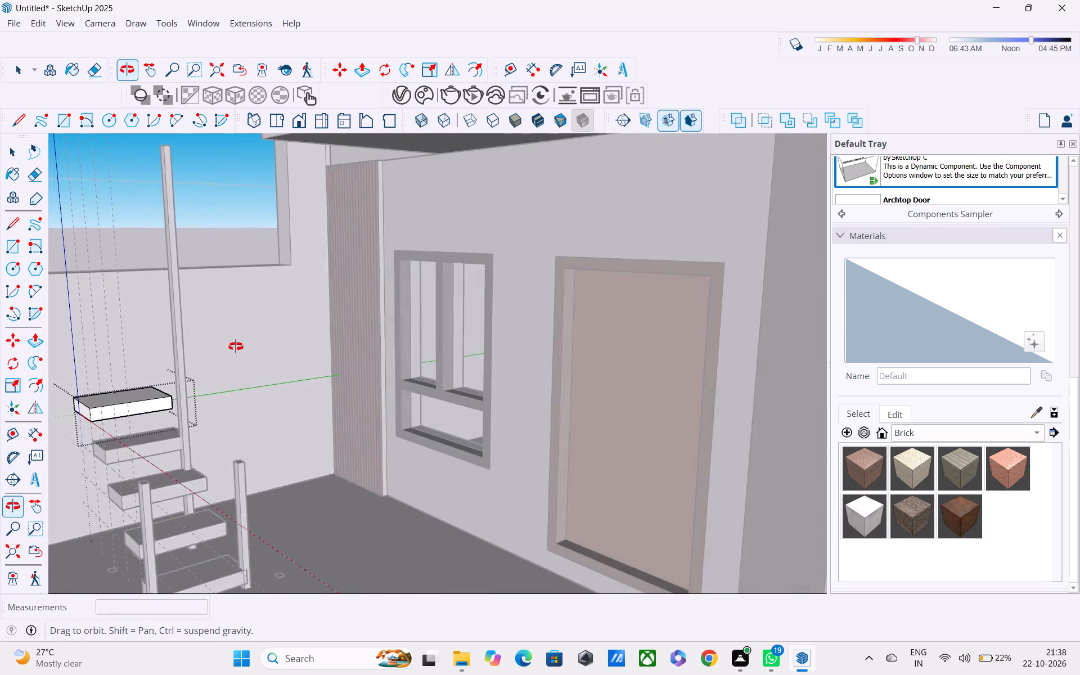
middle_click_drag(236, 346, 260, 346)
scroll(189, 367, "down", 2)
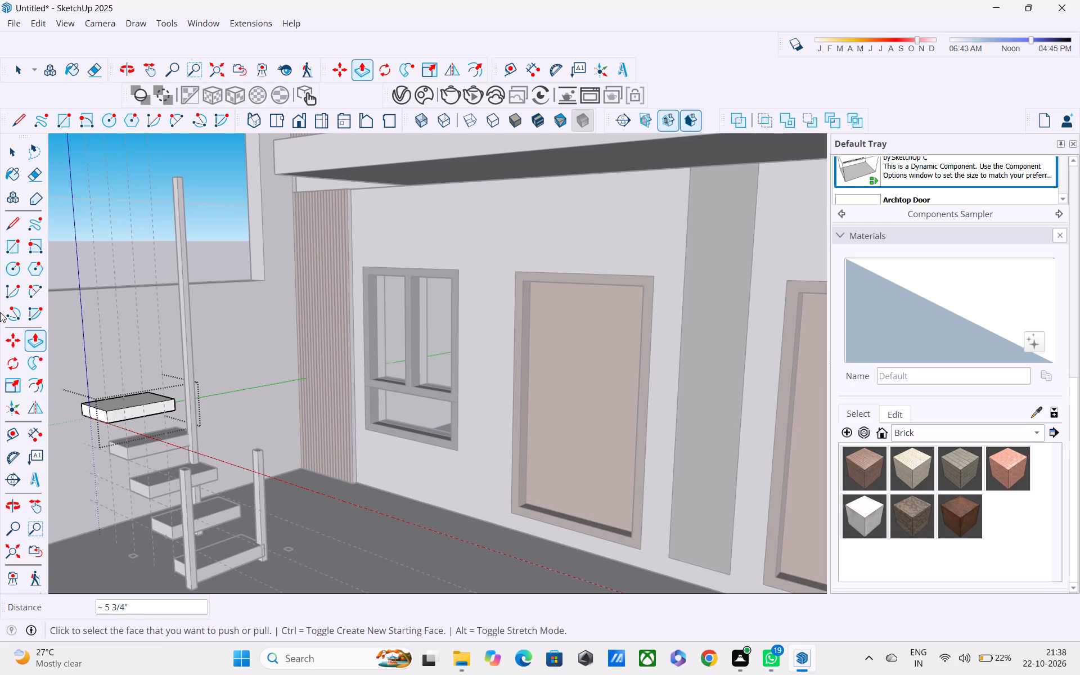
scroll(0, 312, "down", 1)
scroll(35, 348, "down", 4)
scroll(140, 340, "down", 4)
middle_click_drag(146, 340, 147, 341)
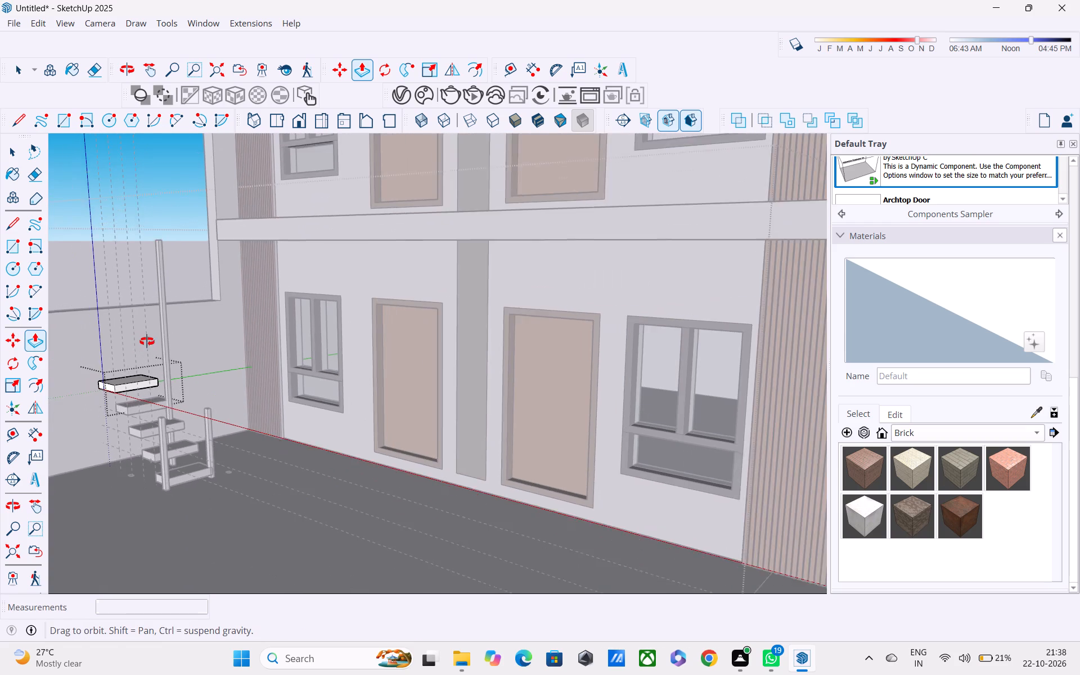
middle_click_drag(147, 341, 127, 418)
scroll(147, 341, "down", 1)
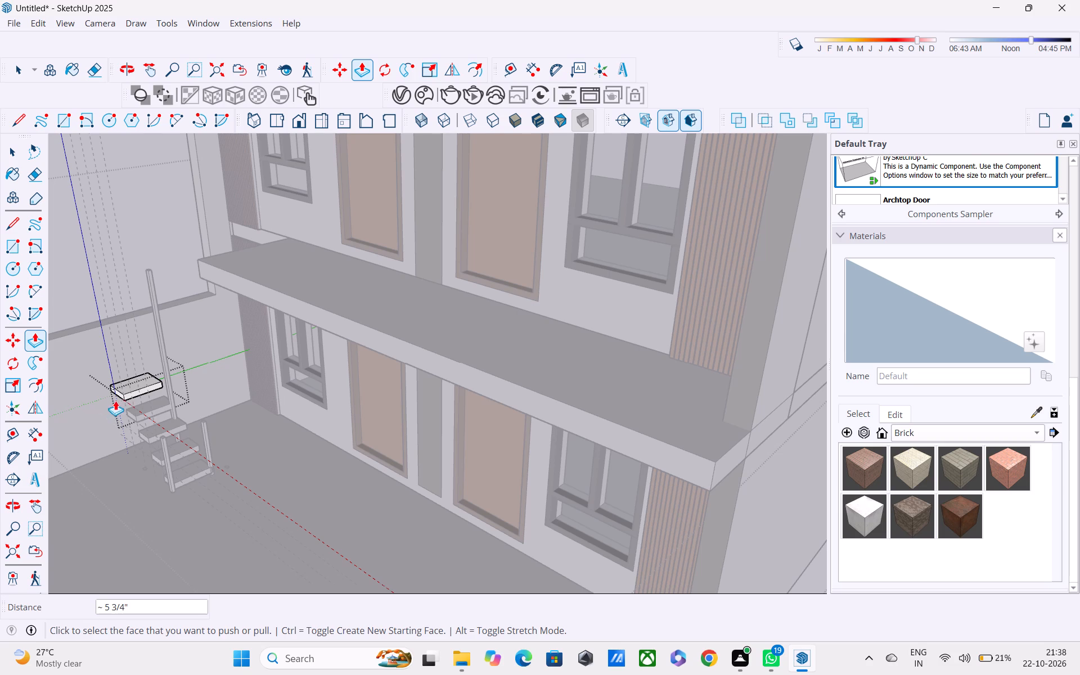
middle_click_drag(218, 300, 222, 265)
scroll(143, 346, "up", 7)
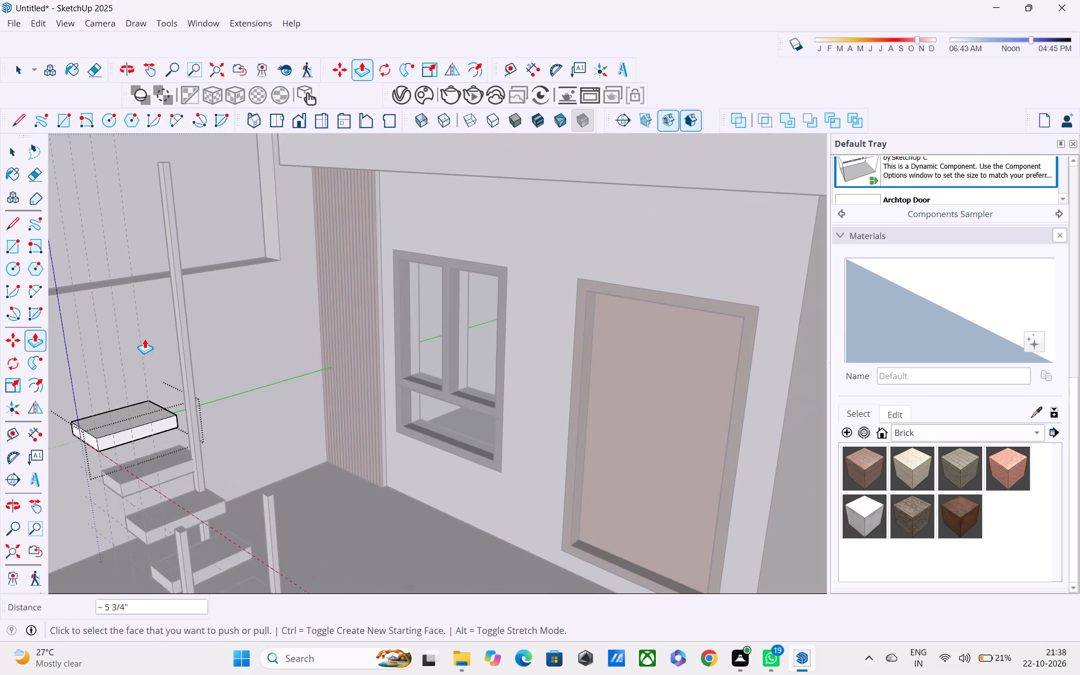
key("space")
left_click(153, 230)
Place a vertical guide on the boundary wall 1' from the top tread's end corner, toward the house front.
middle_click_drag(193, 303, 58, 298)
key("t")
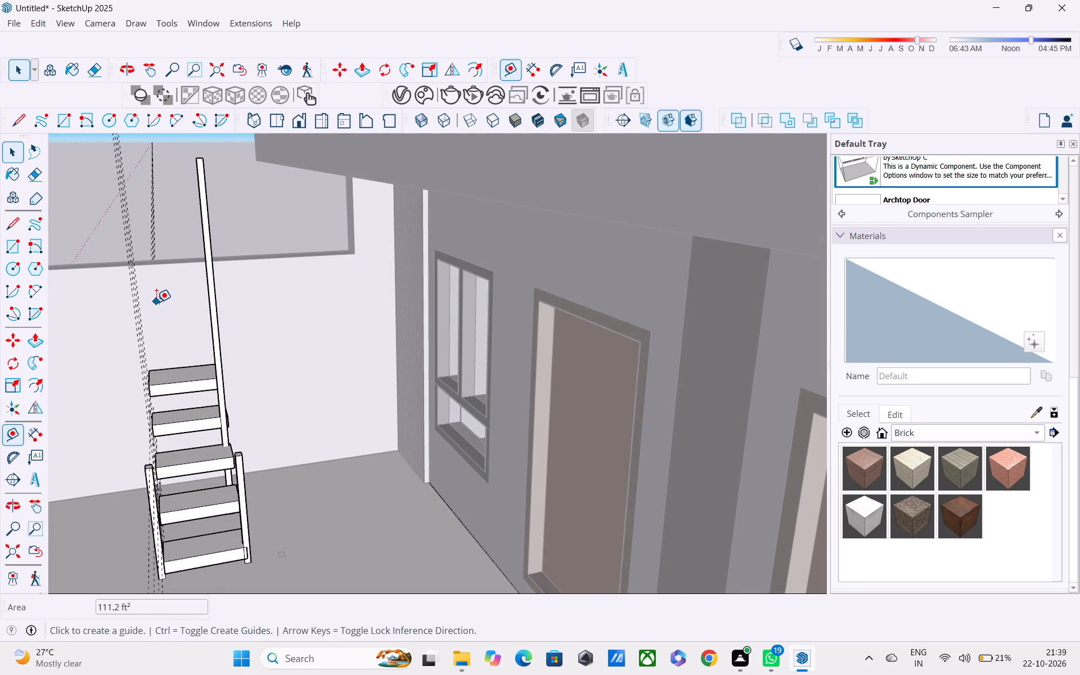
scroll(235, 343, "up", 4)
middle_click_drag(241, 366, 178, 340)
scroll(194, 360, "up", 4)
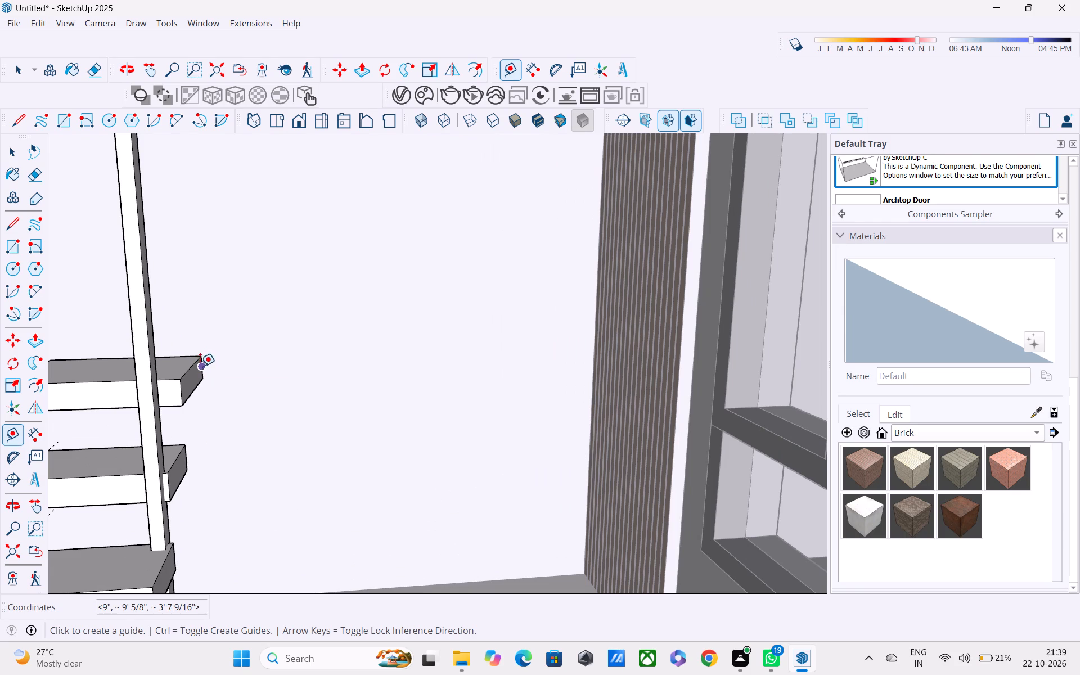
left_click(200, 366)
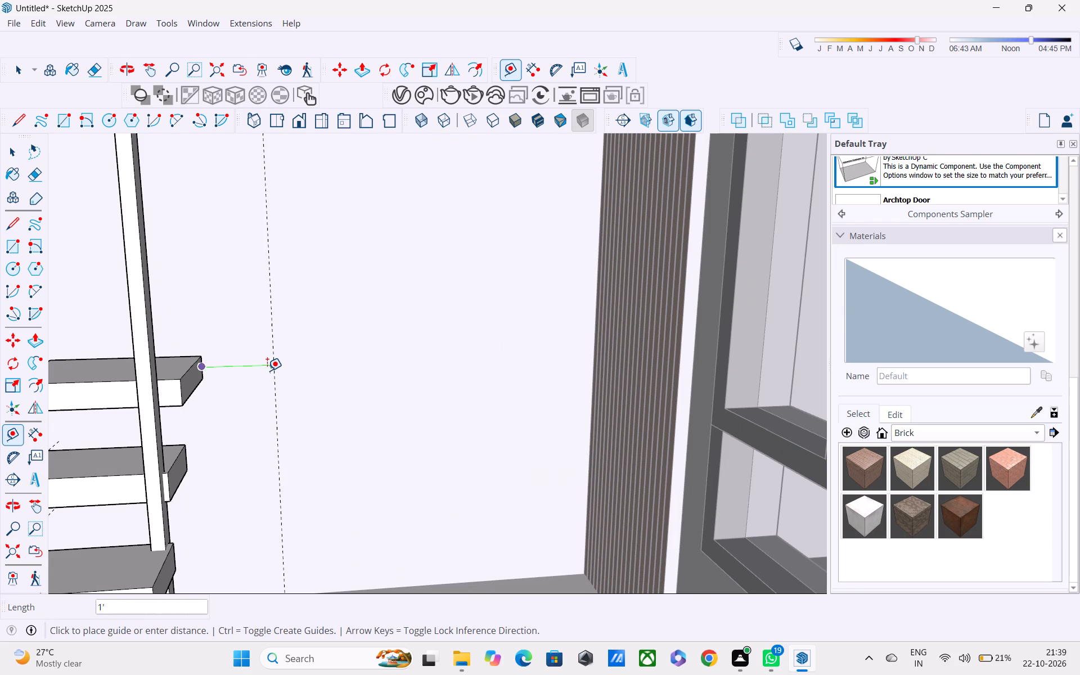
left_click(268, 371)
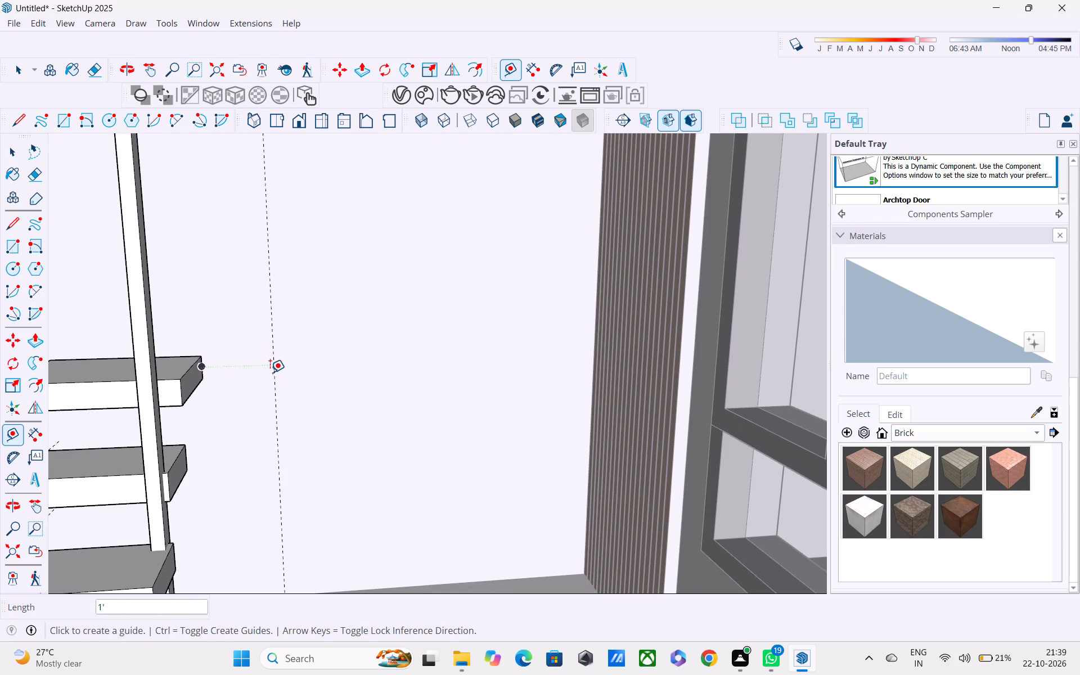
left_click(272, 377)
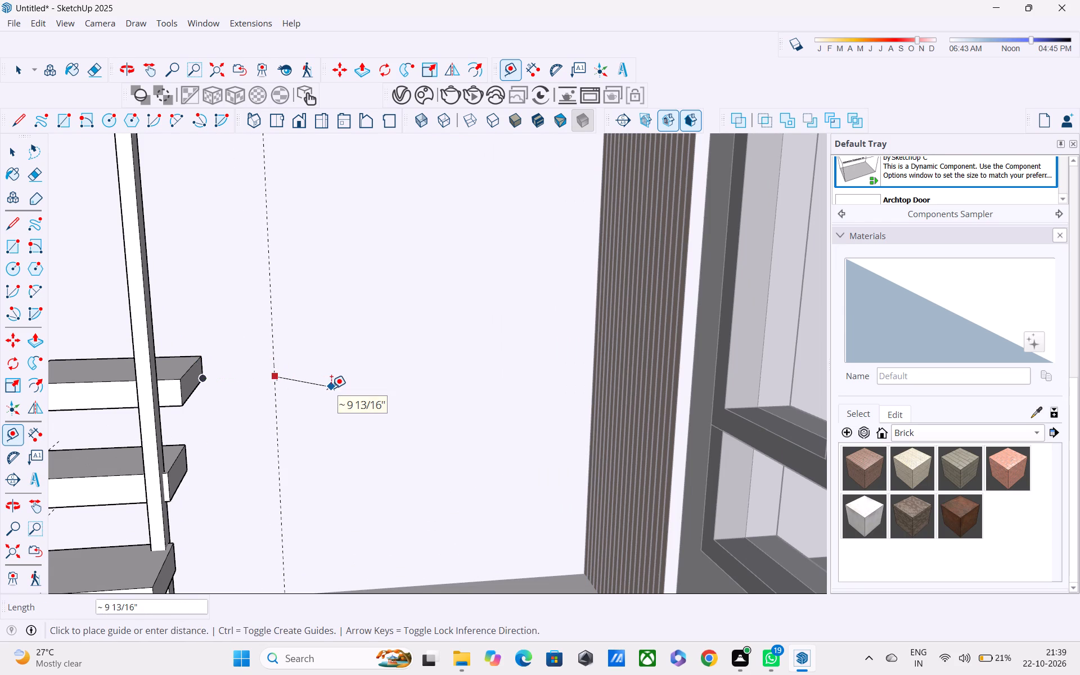
key("Escape")
Add three more vertical guides on the boundary wall toward the house front, each 1' from the previous one.
left_click(274, 340)
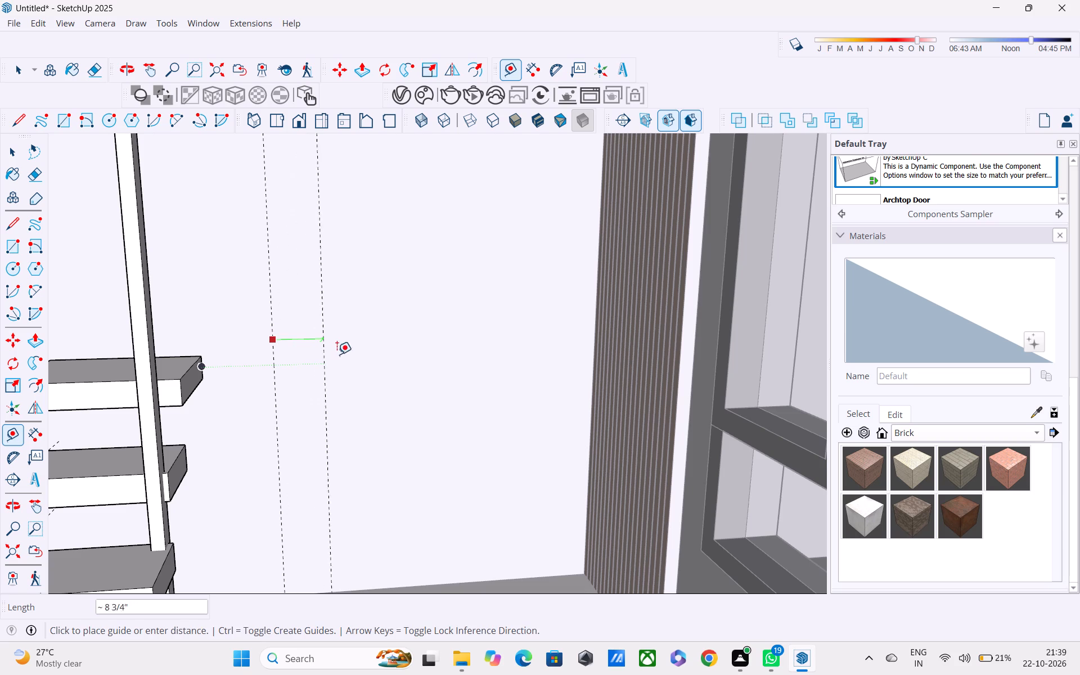
type("1'")
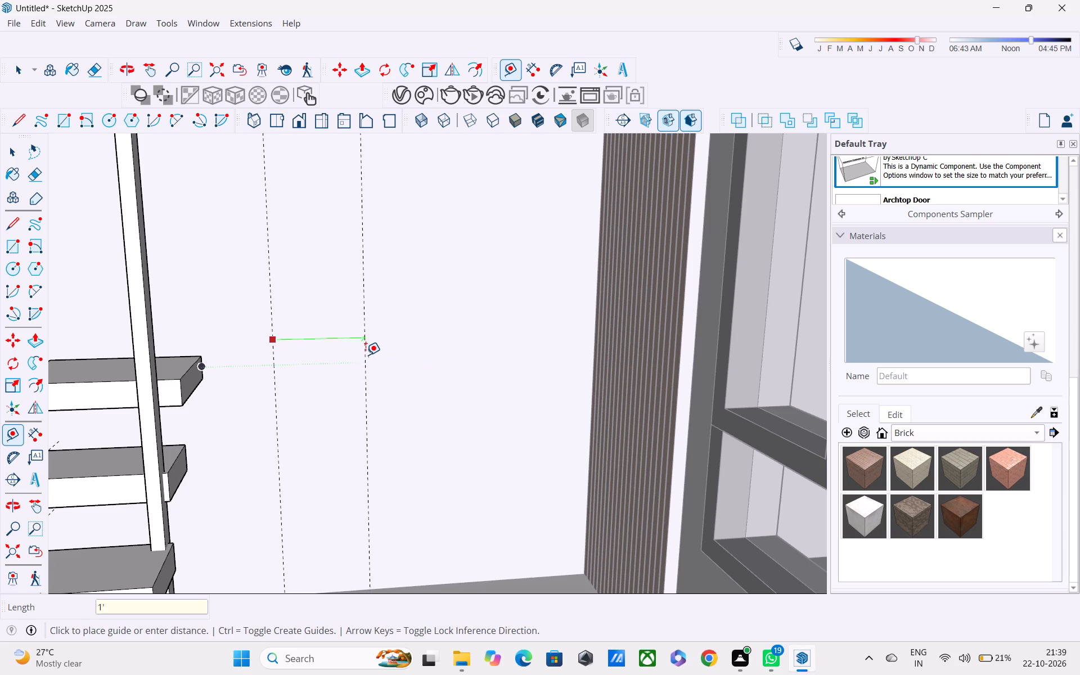
key("Return")
left_click(343, 323)
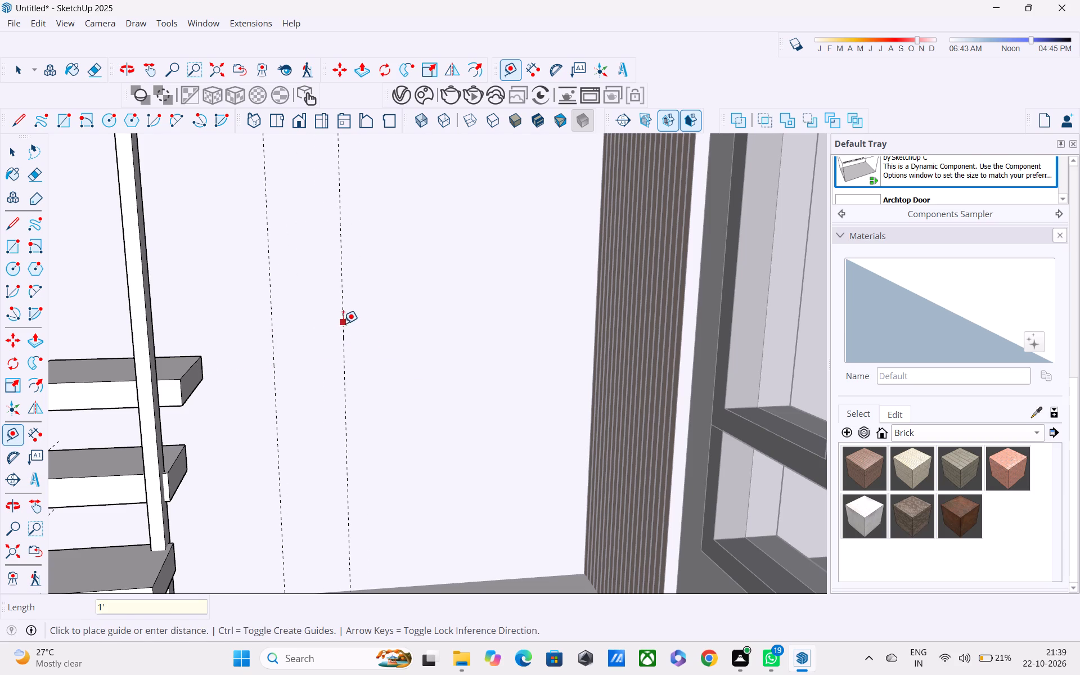
type("1'")
key("Return")
left_click(412, 312)
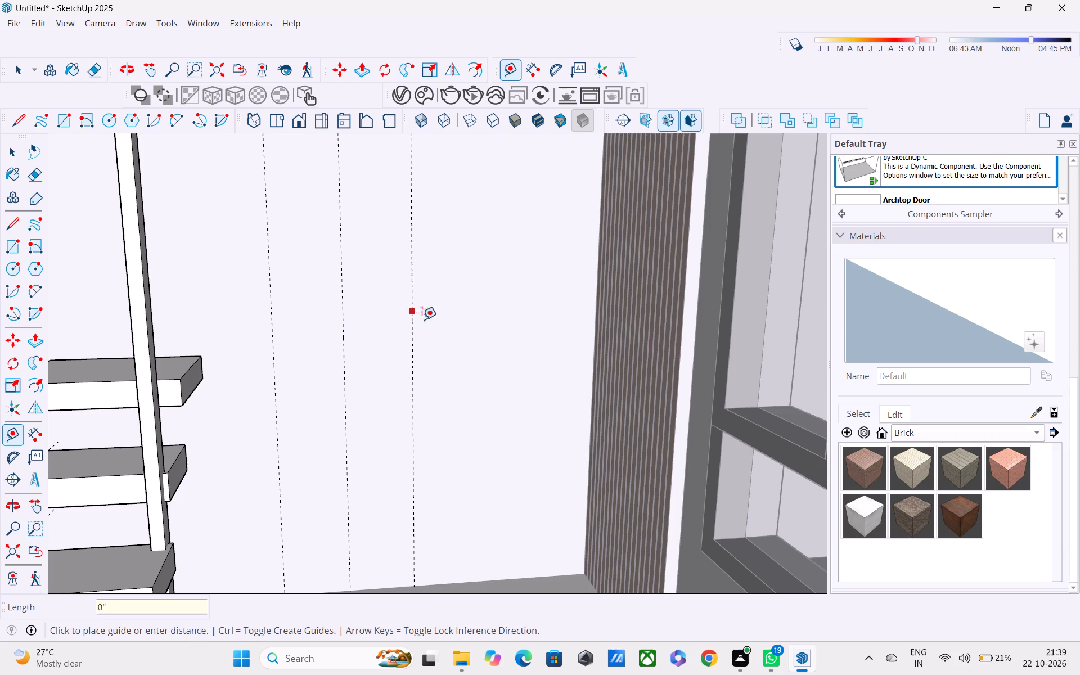
type("1'")
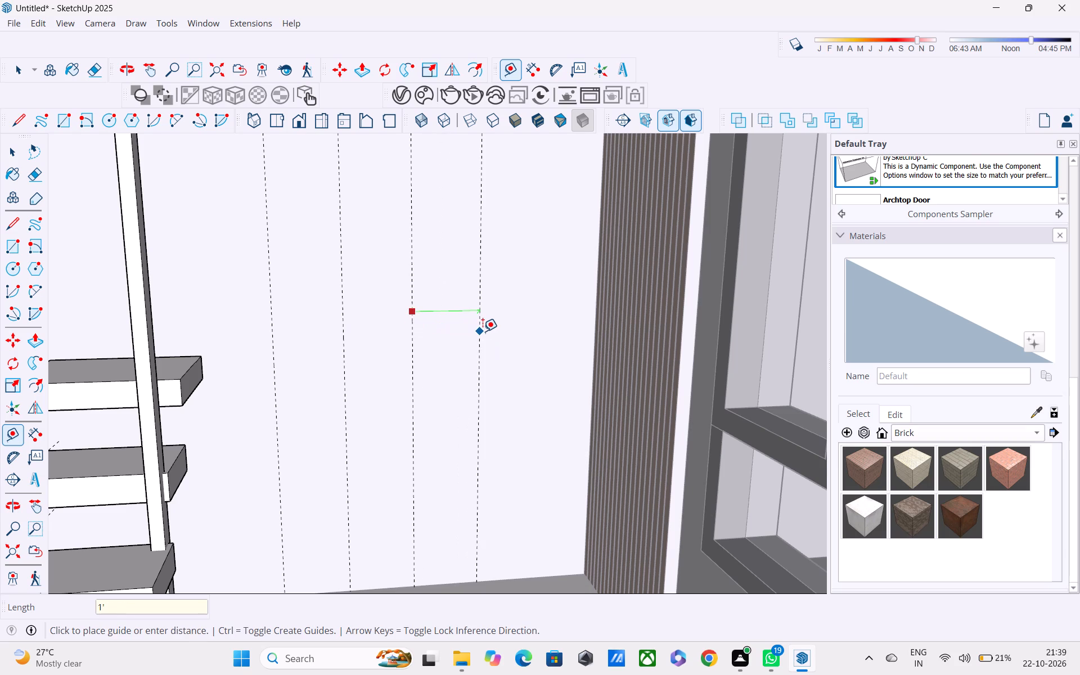
key("Return")
Place a horizontal guide on the boundary wall from its base edge up to the top tread's upper corner, about 3' 9 9/16" high.
scroll(480, 296, "down", 3)
middle_click_drag(442, 363, 541, 349)
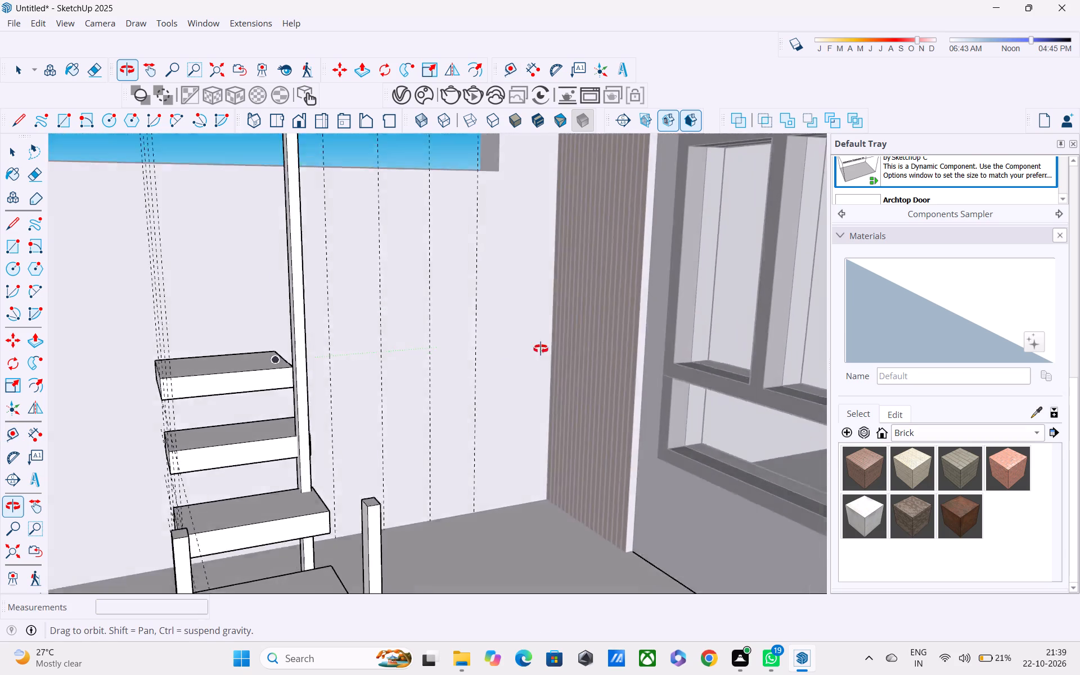
middle_click_drag(541, 349, 555, 337)
scroll(556, 337, "up", 1)
scroll(511, 353, "down", 2)
middle_click_drag(483, 365, 368, 385)
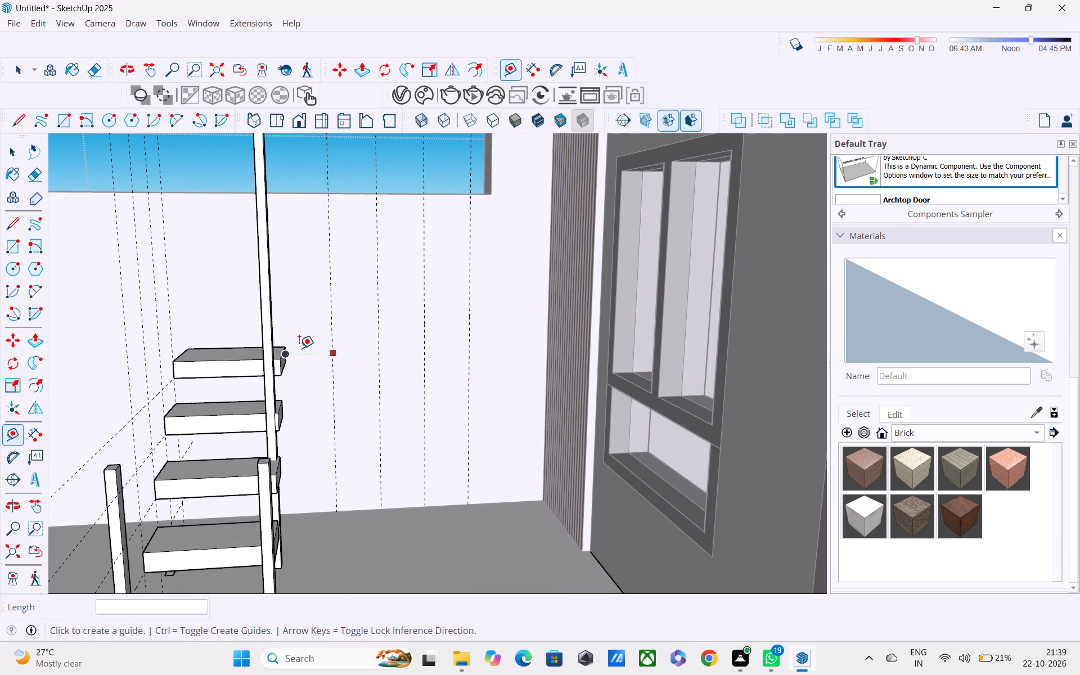
left_click(391, 510)
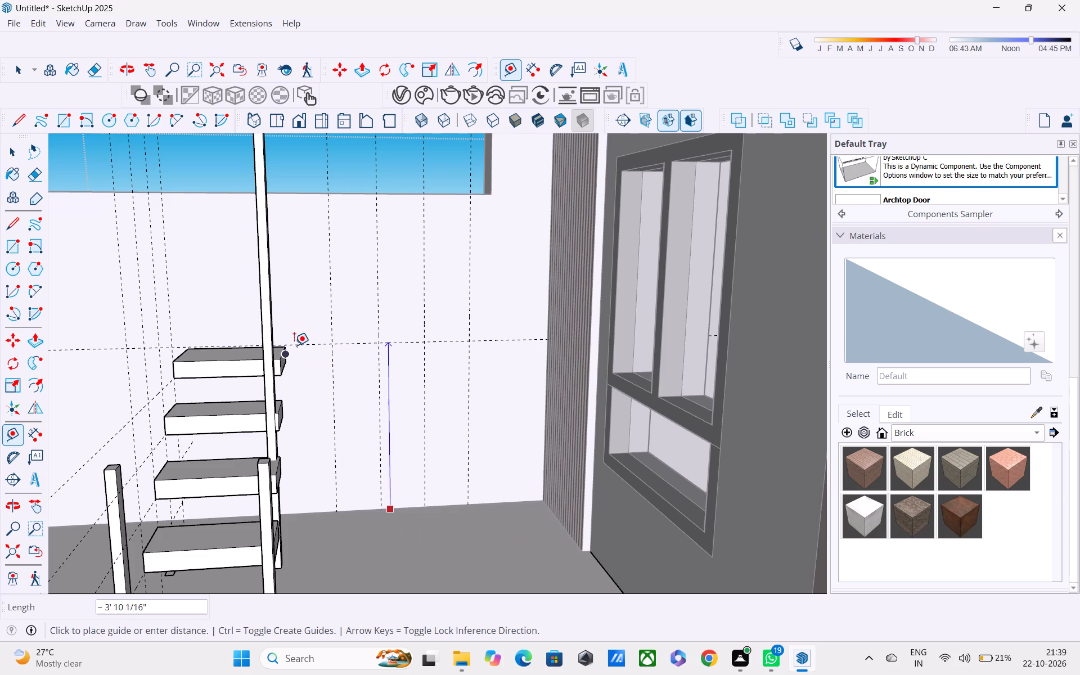
middle_click_drag(299, 351, 209, 369)
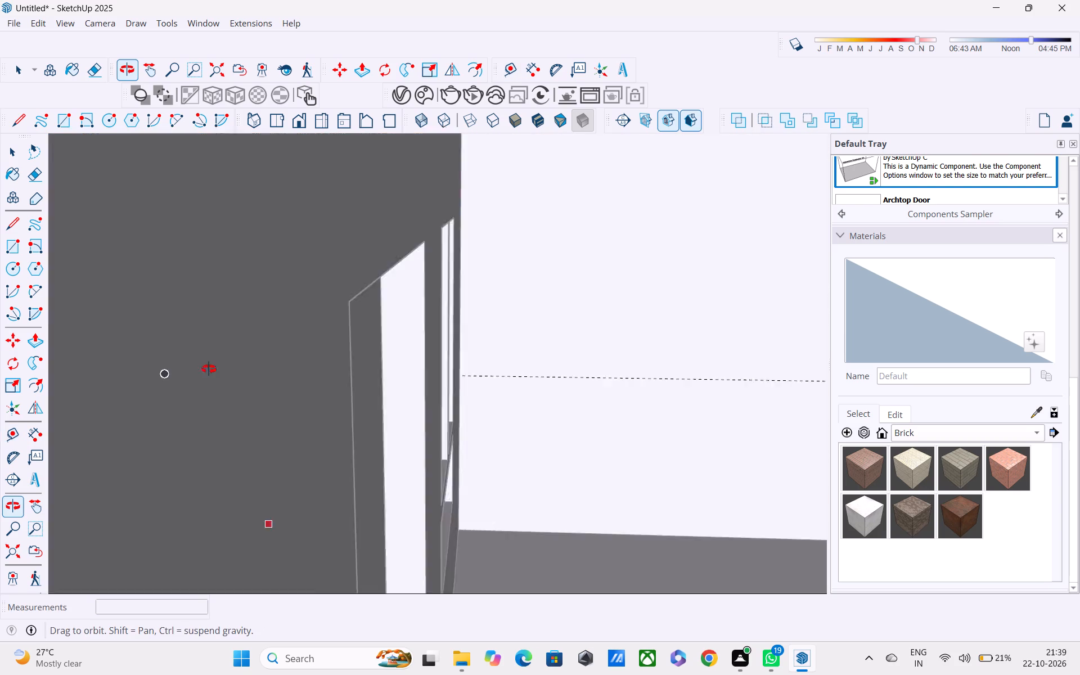
middle_click_drag(209, 369, 318, 358)
scroll(321, 358, "up", 8)
middle_click_drag(387, 359, 216, 417)
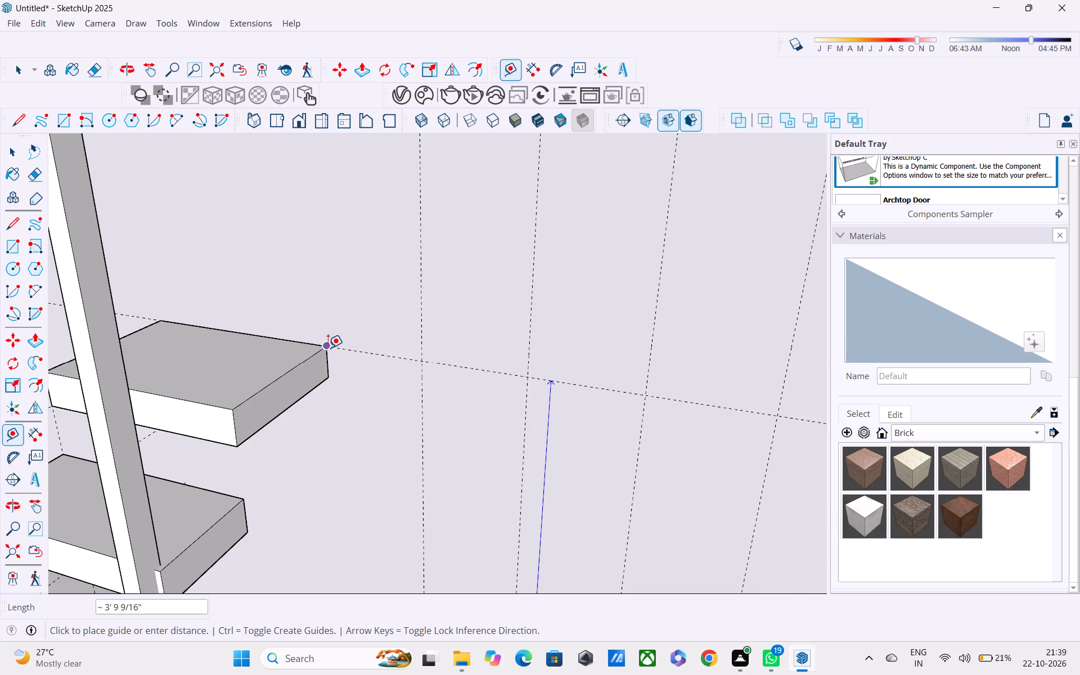
left_click(328, 348)
Place three horizontal guides on the boundary wall above the top tread's guide, each 10" higher than the previous one.
left_click(456, 366)
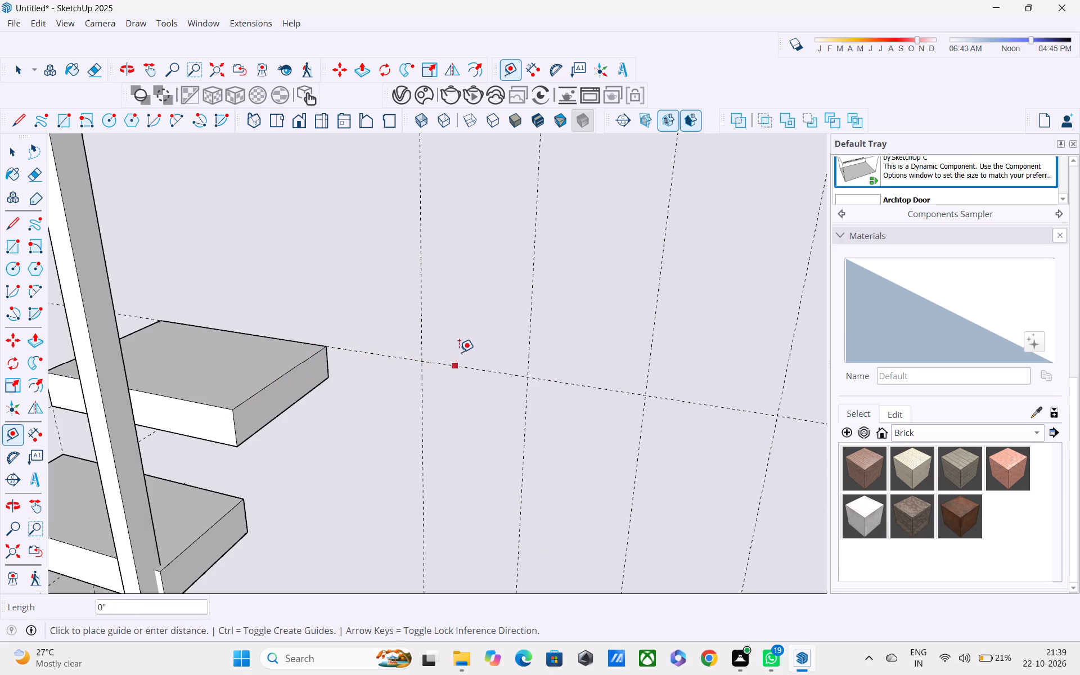
scroll(469, 300, "down", 3)
middle_click_drag(470, 299, 470, 365, "shift")
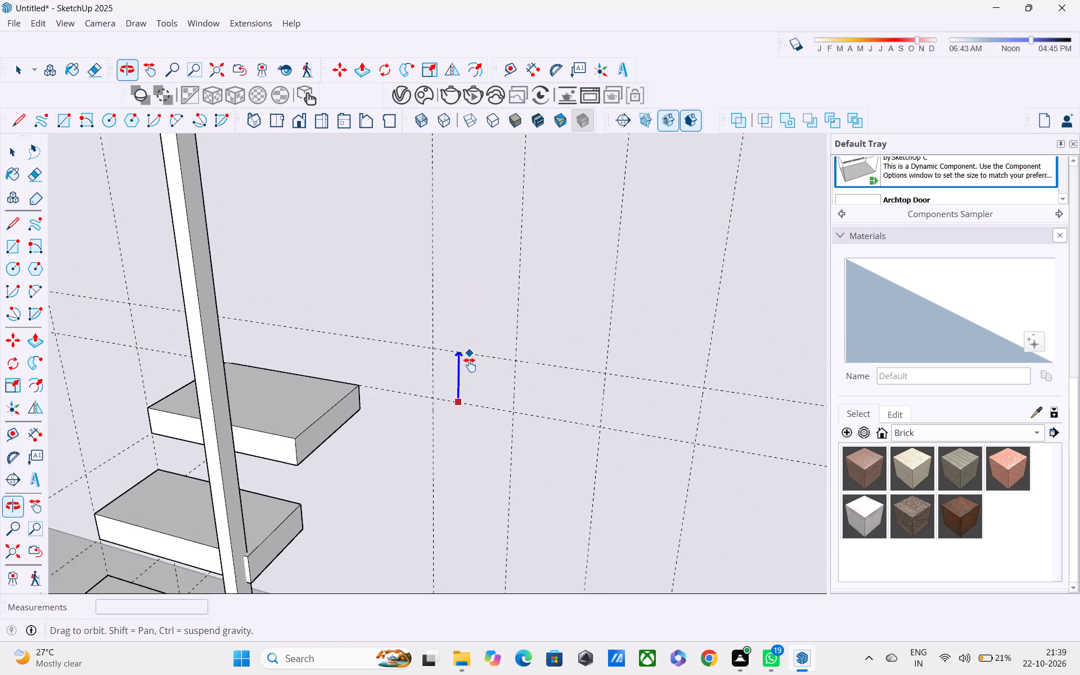
middle_click_drag(470, 365, 461, 427, "shift")
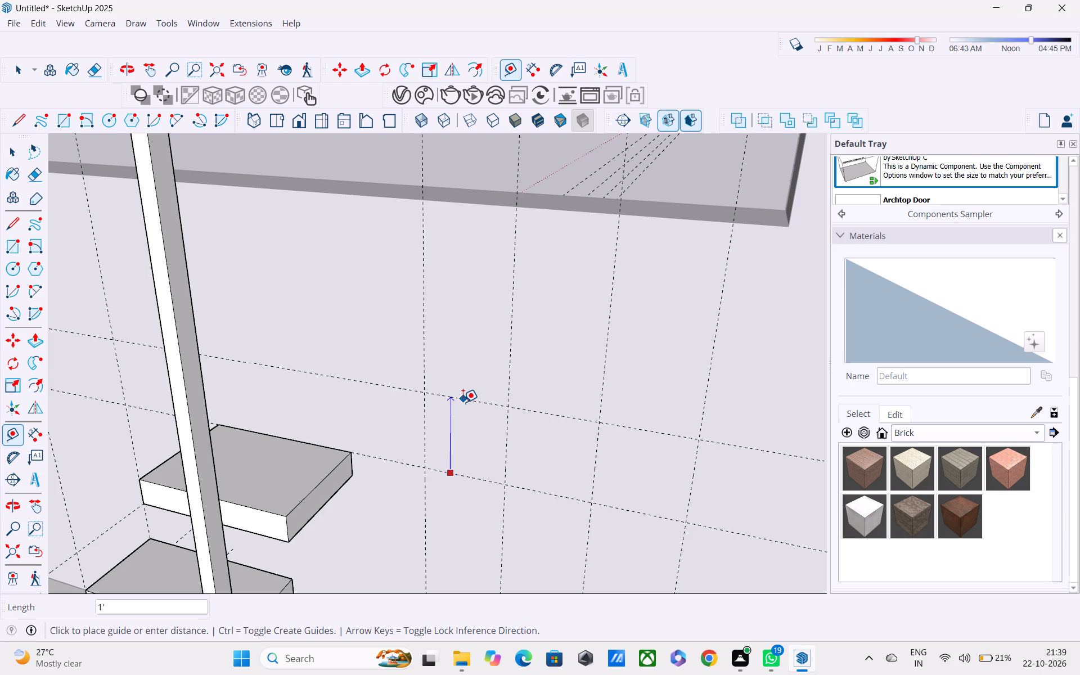
type("10")
key("shift+quotedbl")
key("Return")
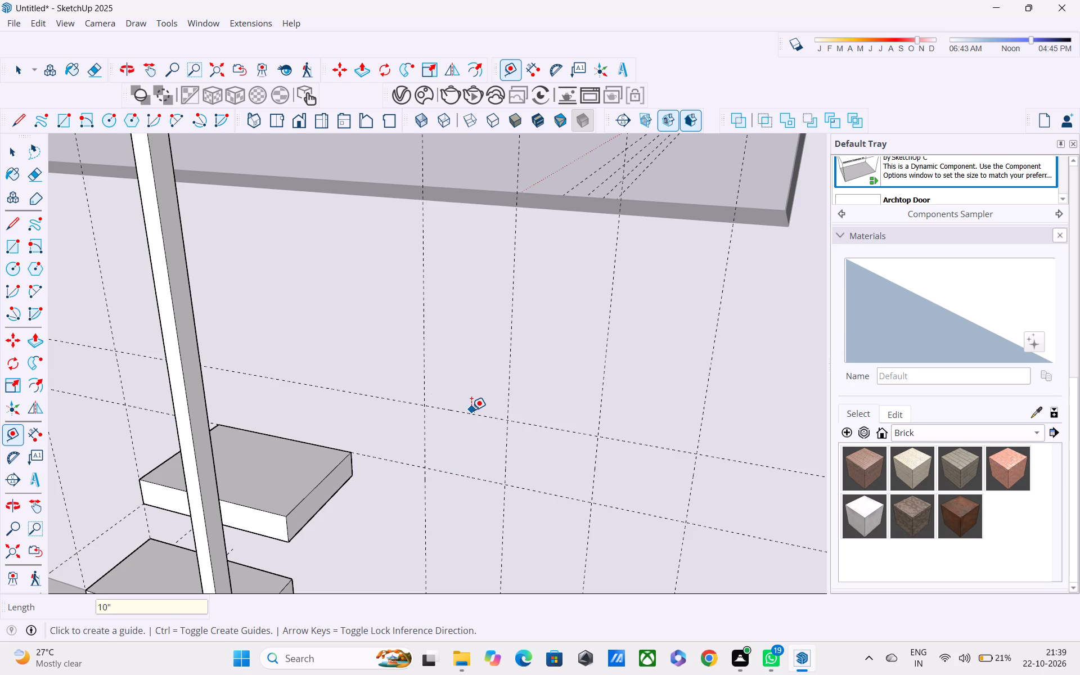
left_click(475, 417)
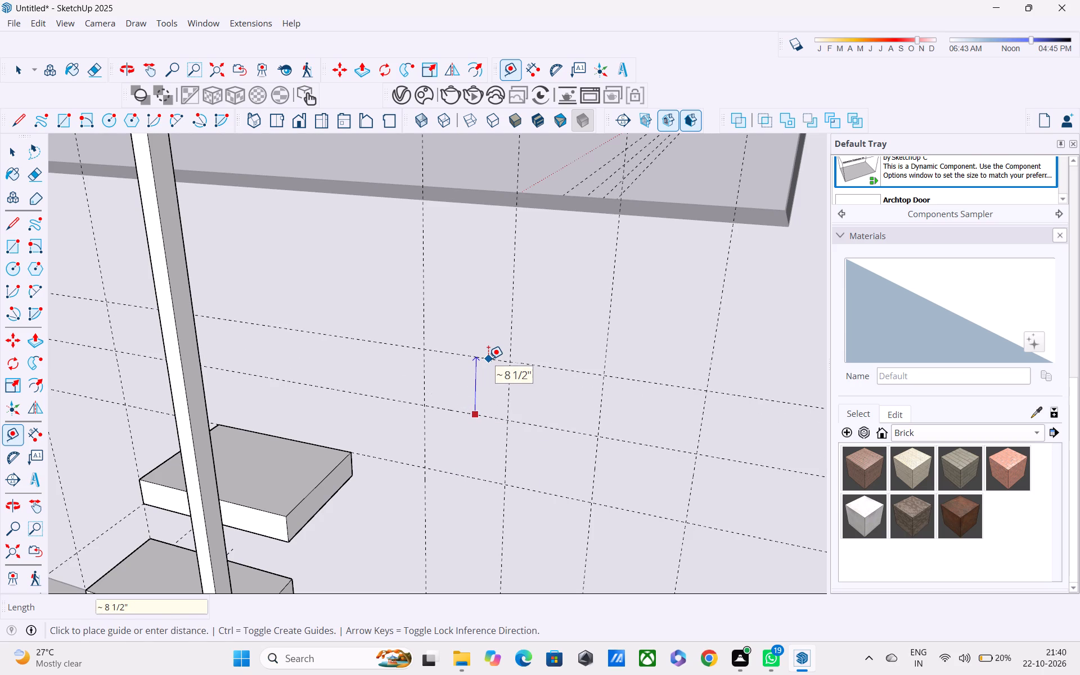
type("10\"")
key("Return")
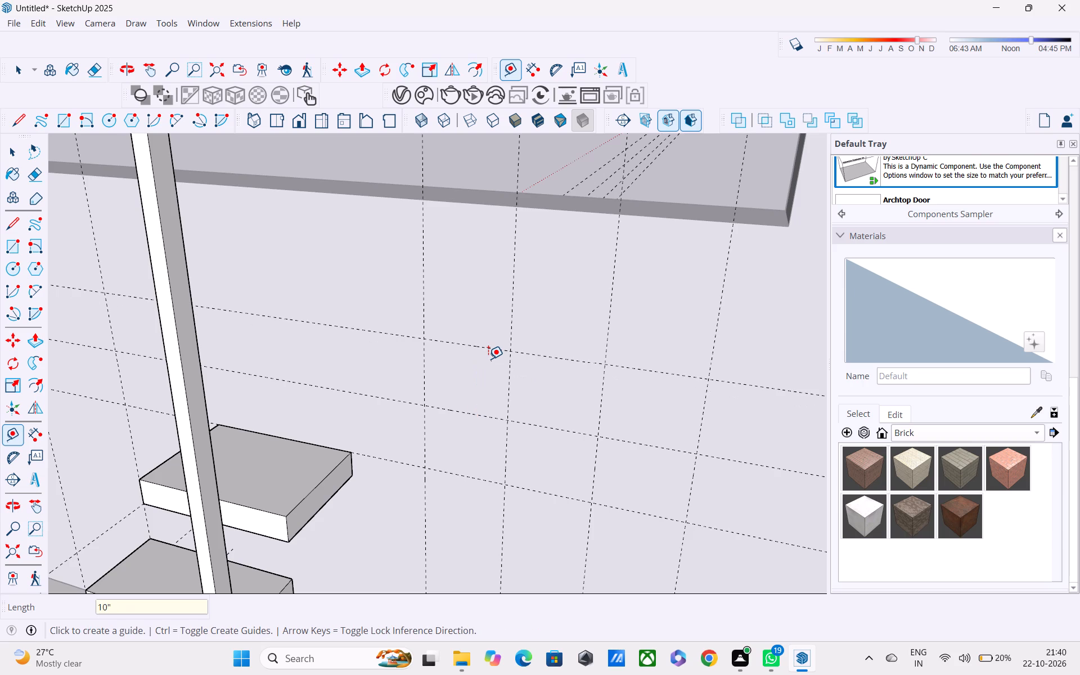
left_click(476, 343)
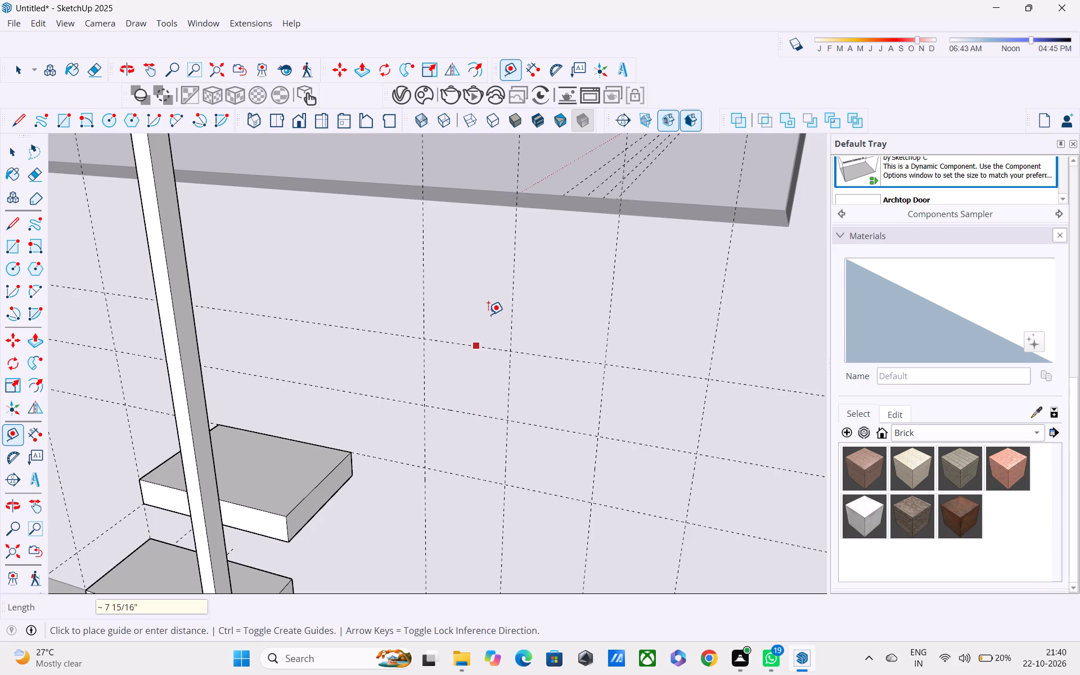
type("10\"")
key("Return")
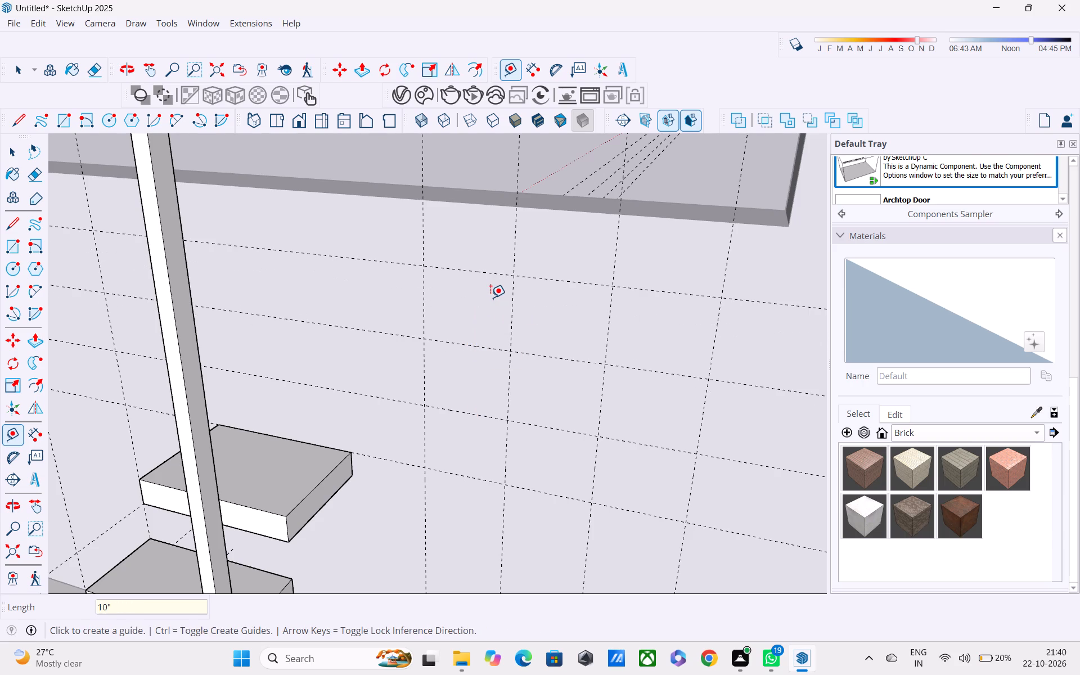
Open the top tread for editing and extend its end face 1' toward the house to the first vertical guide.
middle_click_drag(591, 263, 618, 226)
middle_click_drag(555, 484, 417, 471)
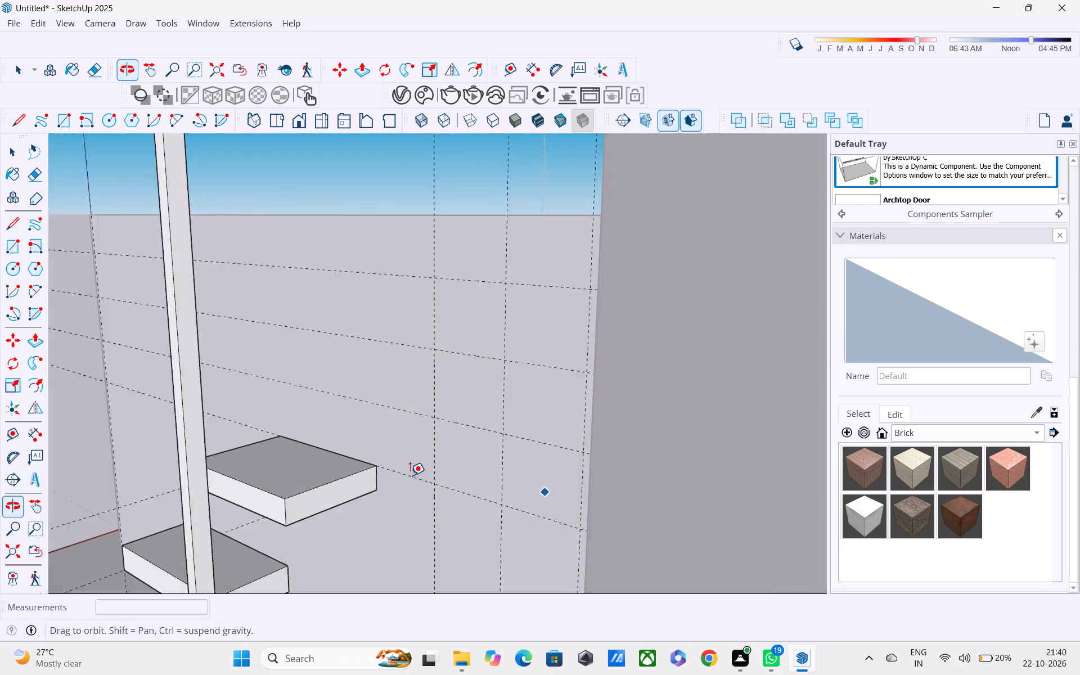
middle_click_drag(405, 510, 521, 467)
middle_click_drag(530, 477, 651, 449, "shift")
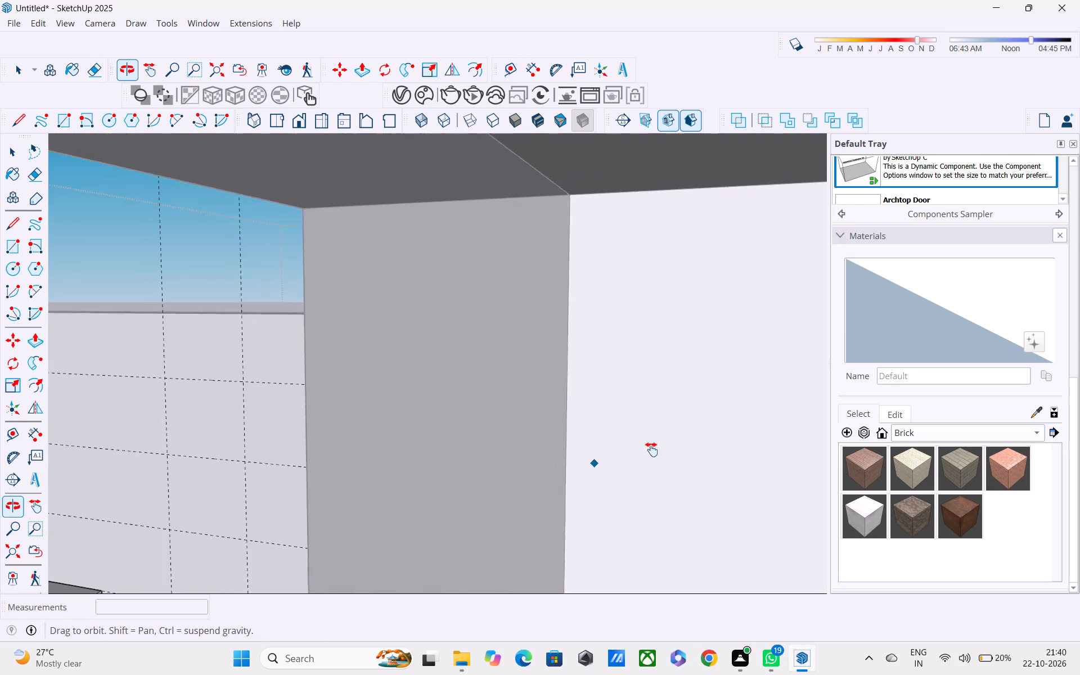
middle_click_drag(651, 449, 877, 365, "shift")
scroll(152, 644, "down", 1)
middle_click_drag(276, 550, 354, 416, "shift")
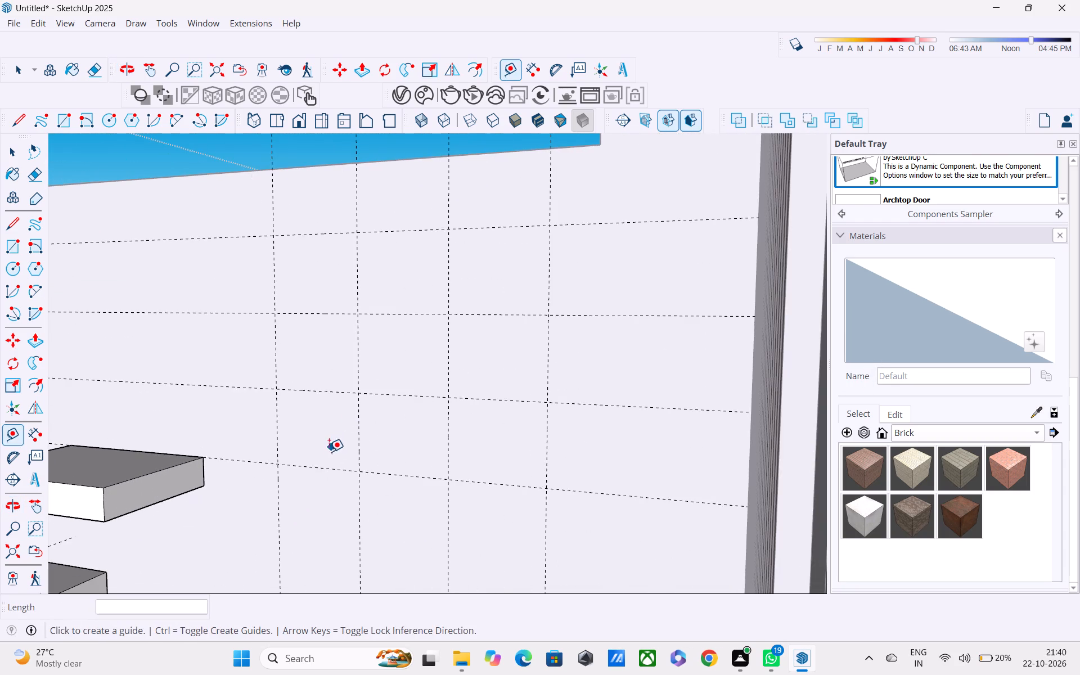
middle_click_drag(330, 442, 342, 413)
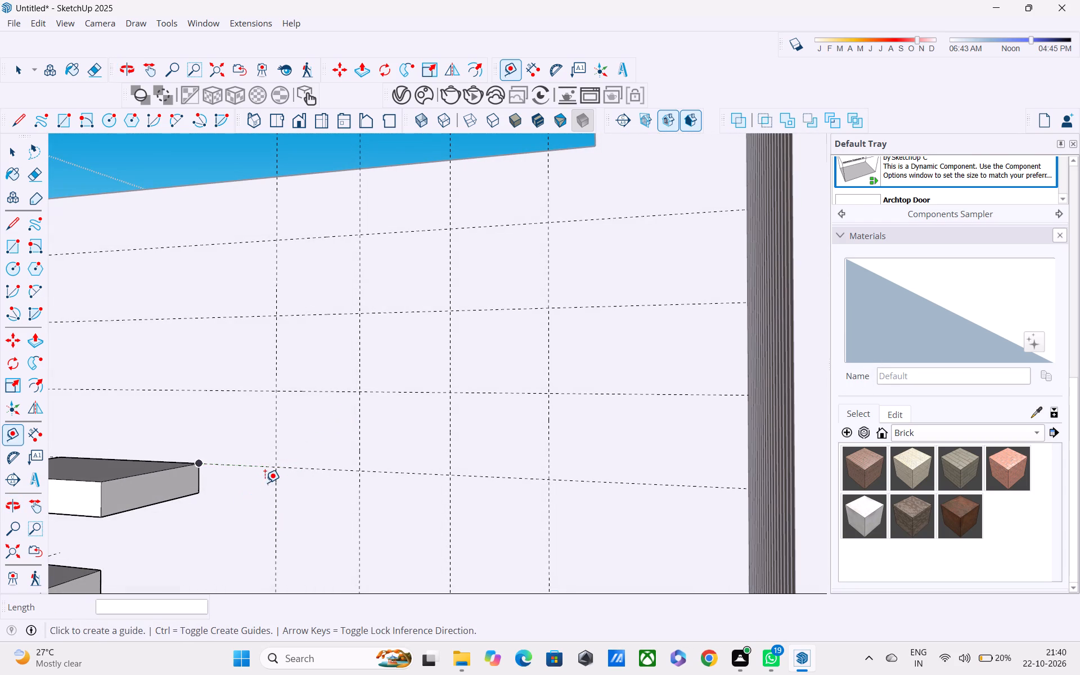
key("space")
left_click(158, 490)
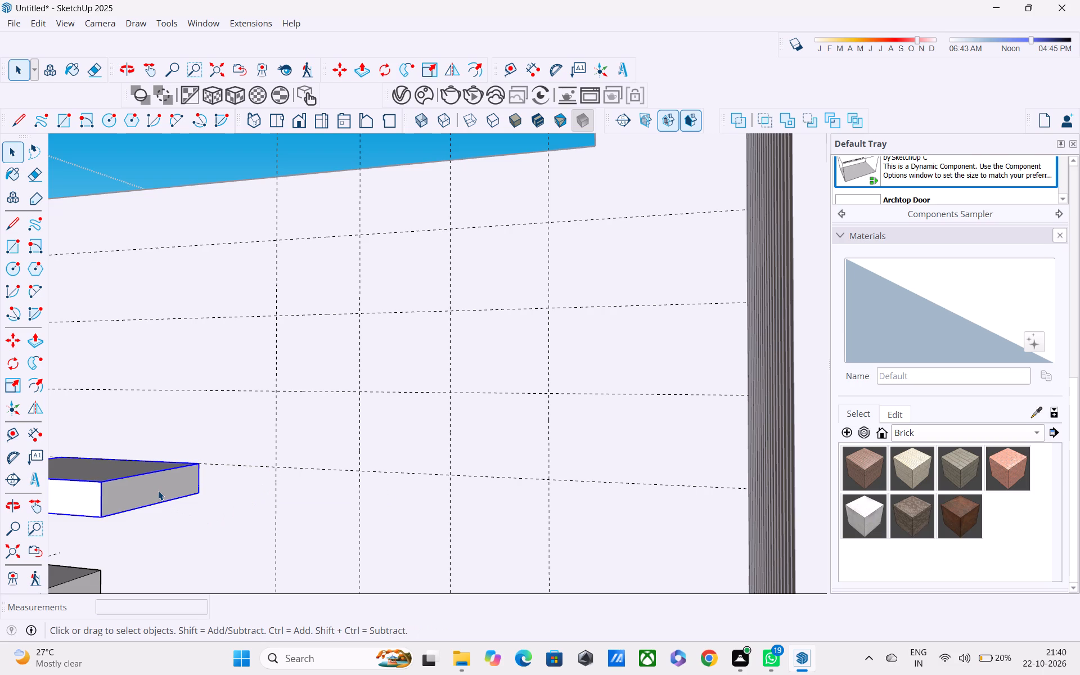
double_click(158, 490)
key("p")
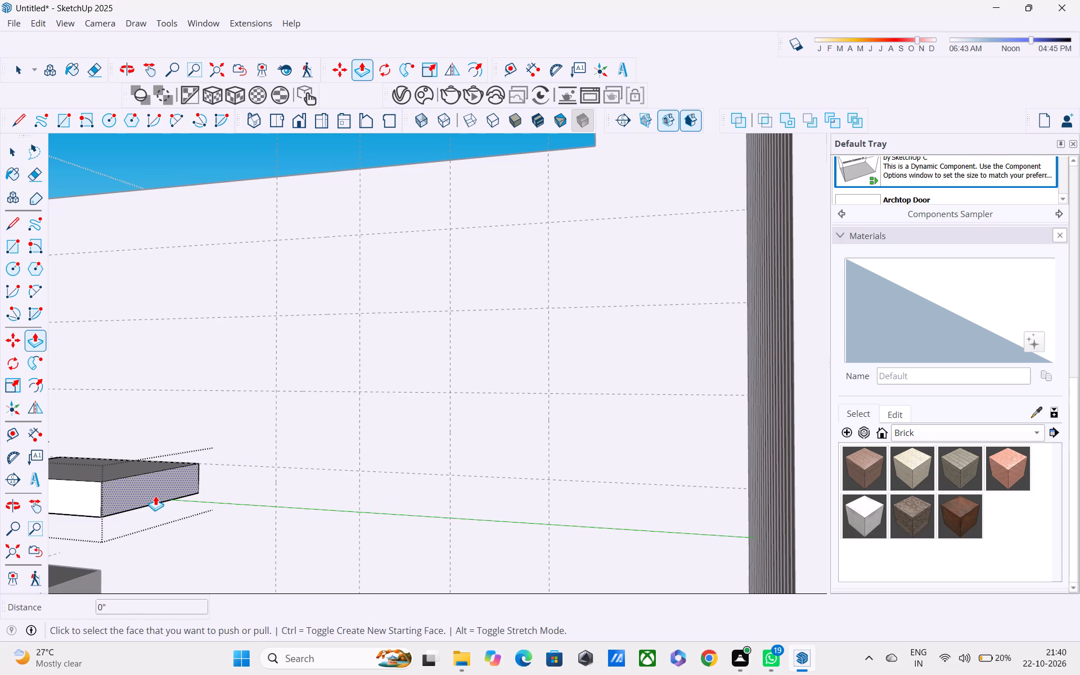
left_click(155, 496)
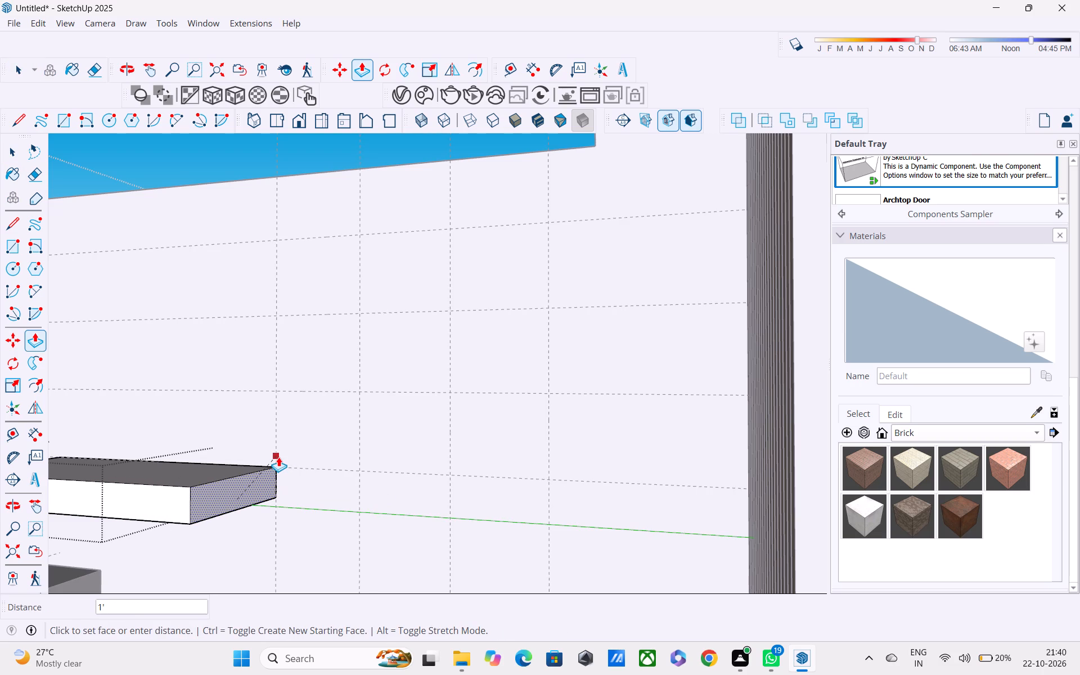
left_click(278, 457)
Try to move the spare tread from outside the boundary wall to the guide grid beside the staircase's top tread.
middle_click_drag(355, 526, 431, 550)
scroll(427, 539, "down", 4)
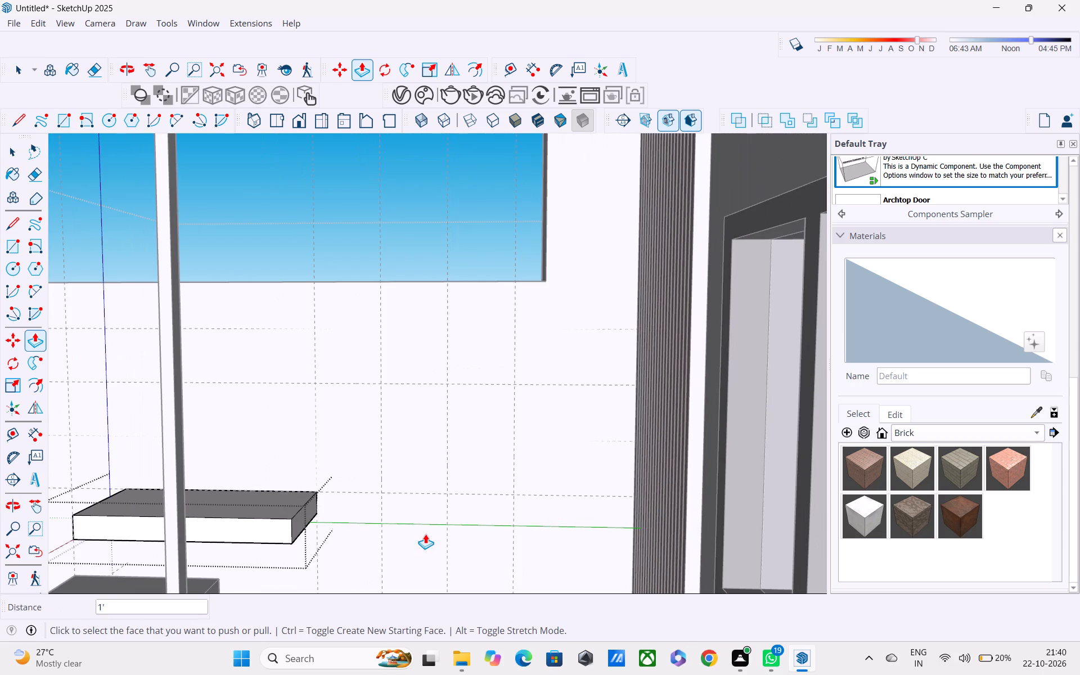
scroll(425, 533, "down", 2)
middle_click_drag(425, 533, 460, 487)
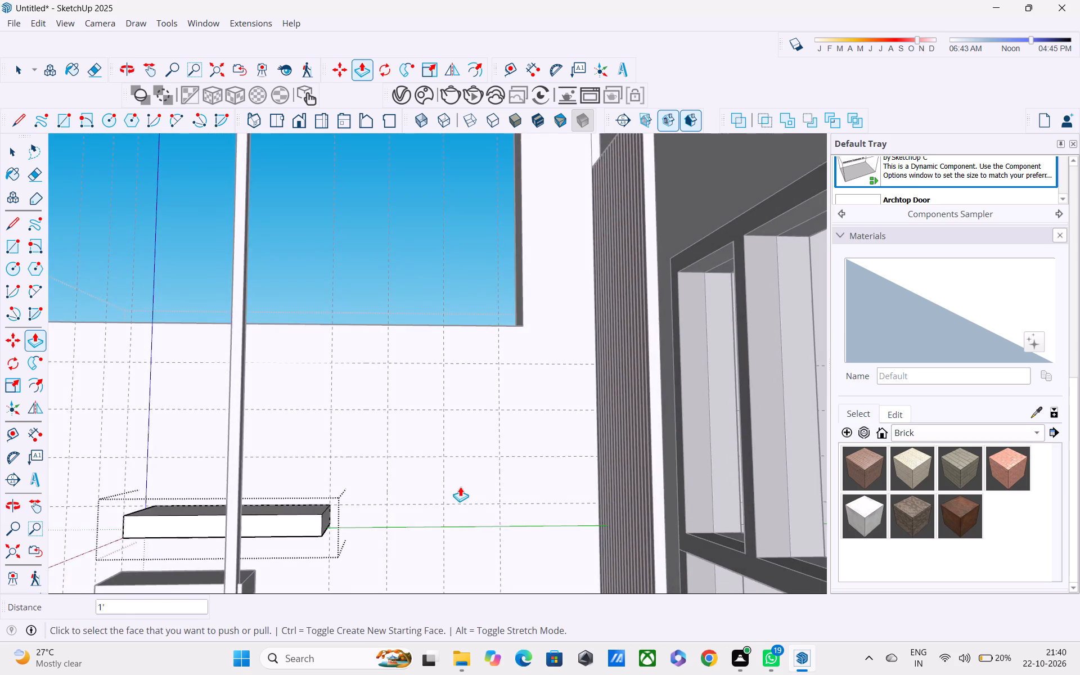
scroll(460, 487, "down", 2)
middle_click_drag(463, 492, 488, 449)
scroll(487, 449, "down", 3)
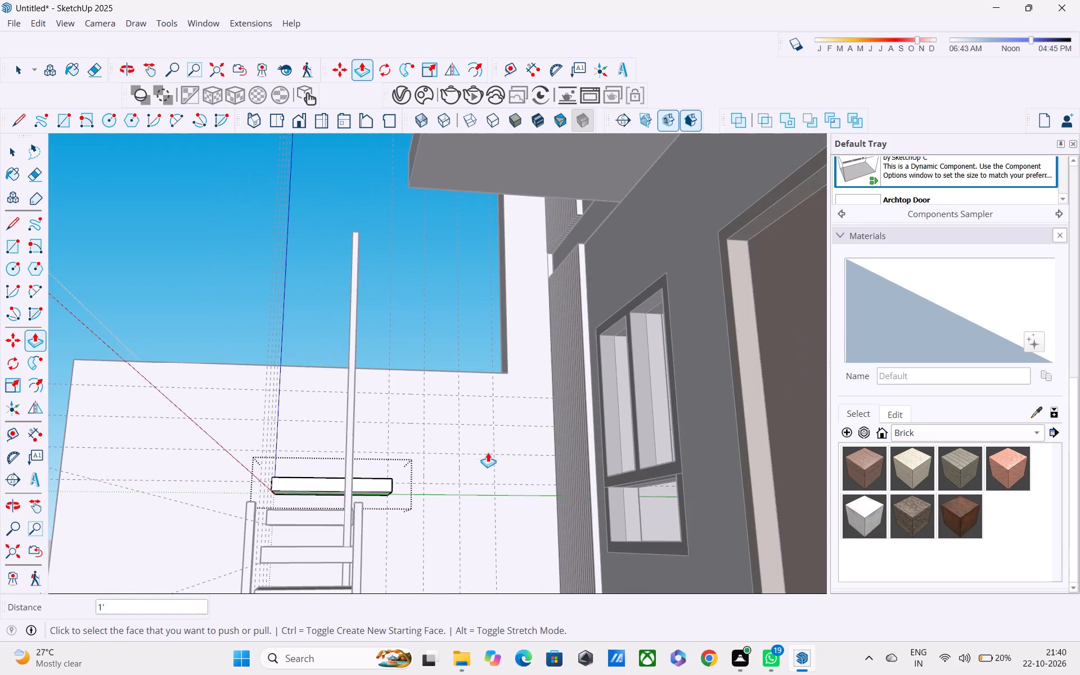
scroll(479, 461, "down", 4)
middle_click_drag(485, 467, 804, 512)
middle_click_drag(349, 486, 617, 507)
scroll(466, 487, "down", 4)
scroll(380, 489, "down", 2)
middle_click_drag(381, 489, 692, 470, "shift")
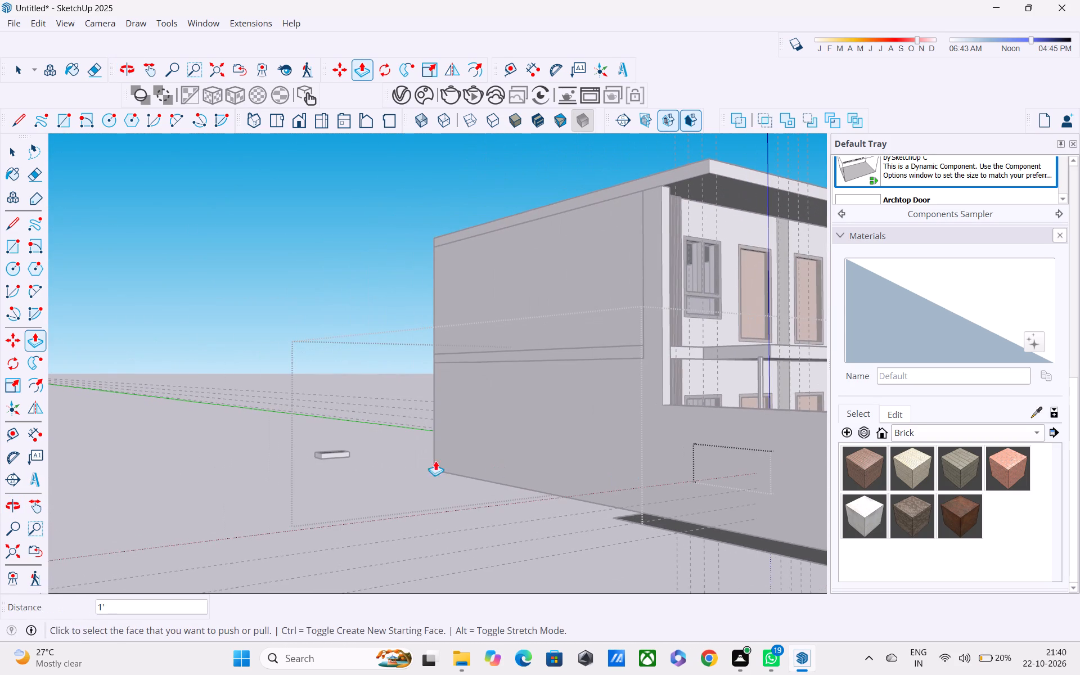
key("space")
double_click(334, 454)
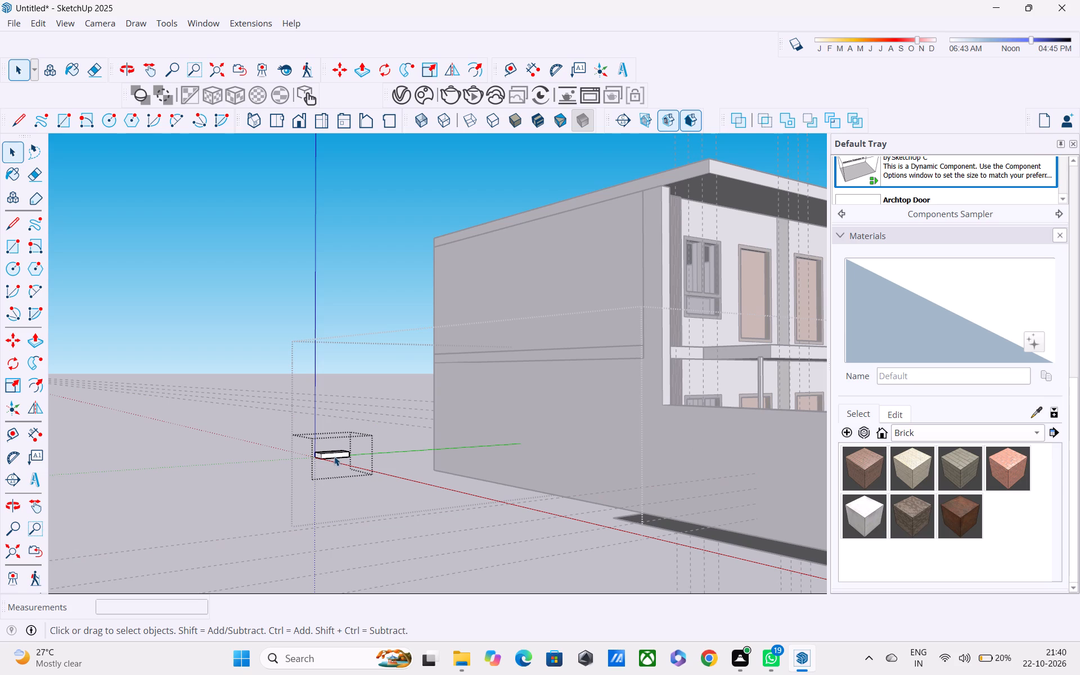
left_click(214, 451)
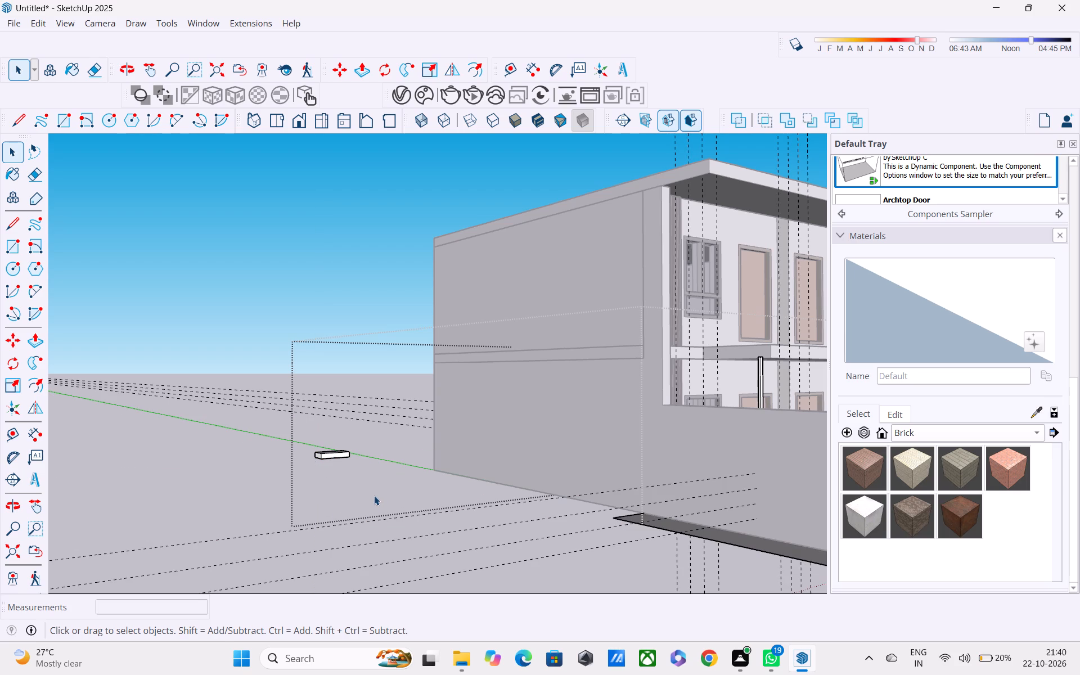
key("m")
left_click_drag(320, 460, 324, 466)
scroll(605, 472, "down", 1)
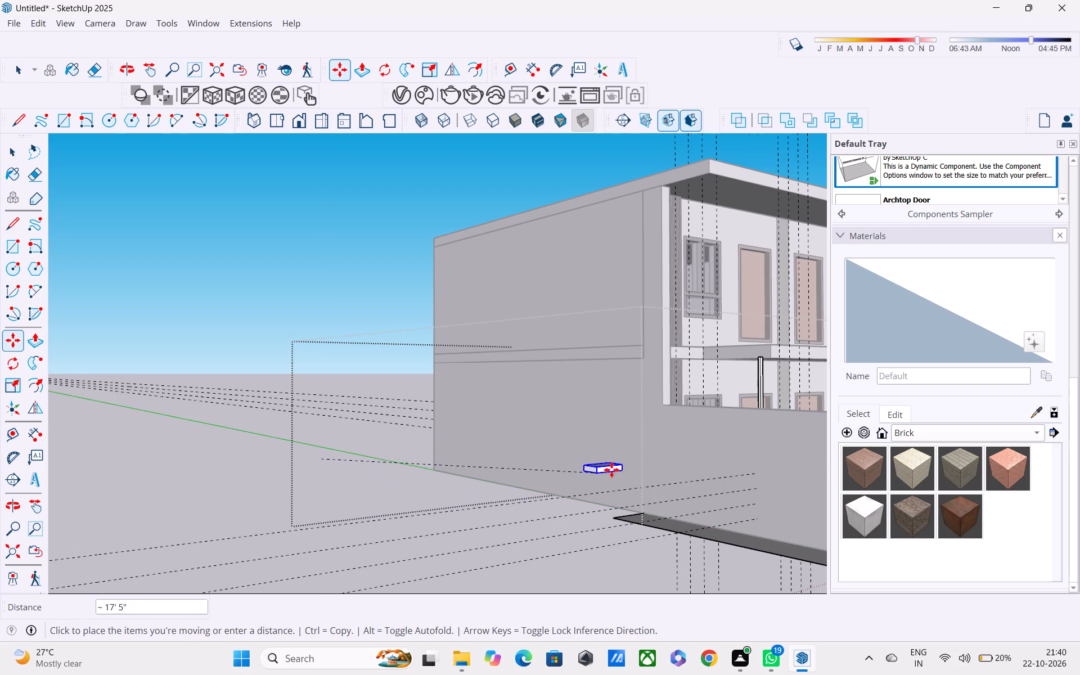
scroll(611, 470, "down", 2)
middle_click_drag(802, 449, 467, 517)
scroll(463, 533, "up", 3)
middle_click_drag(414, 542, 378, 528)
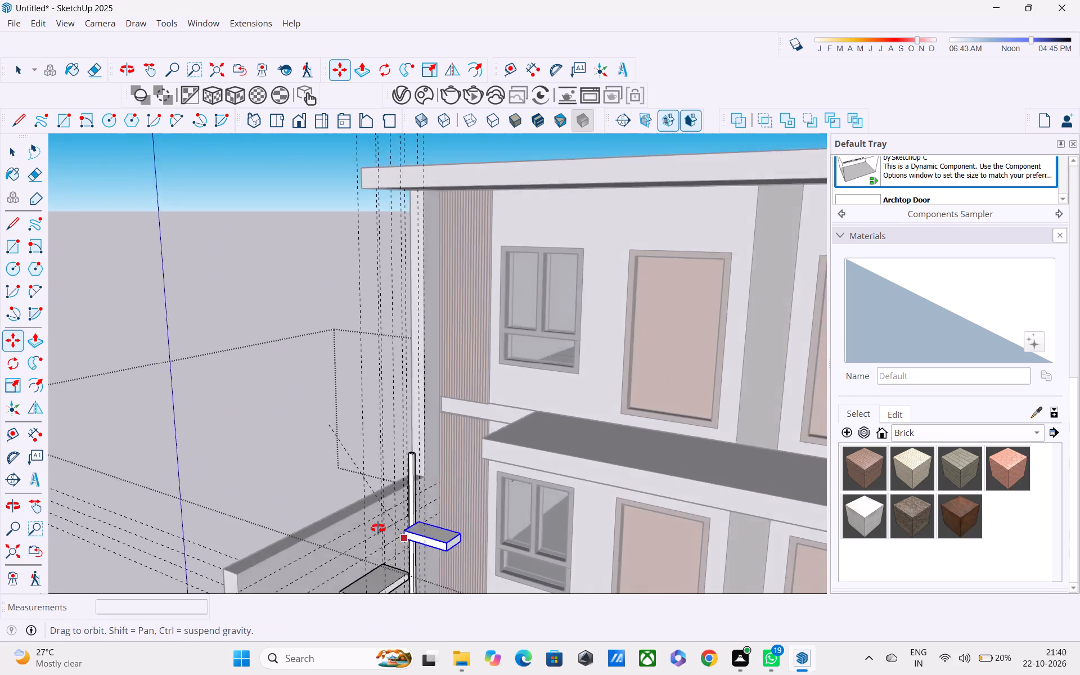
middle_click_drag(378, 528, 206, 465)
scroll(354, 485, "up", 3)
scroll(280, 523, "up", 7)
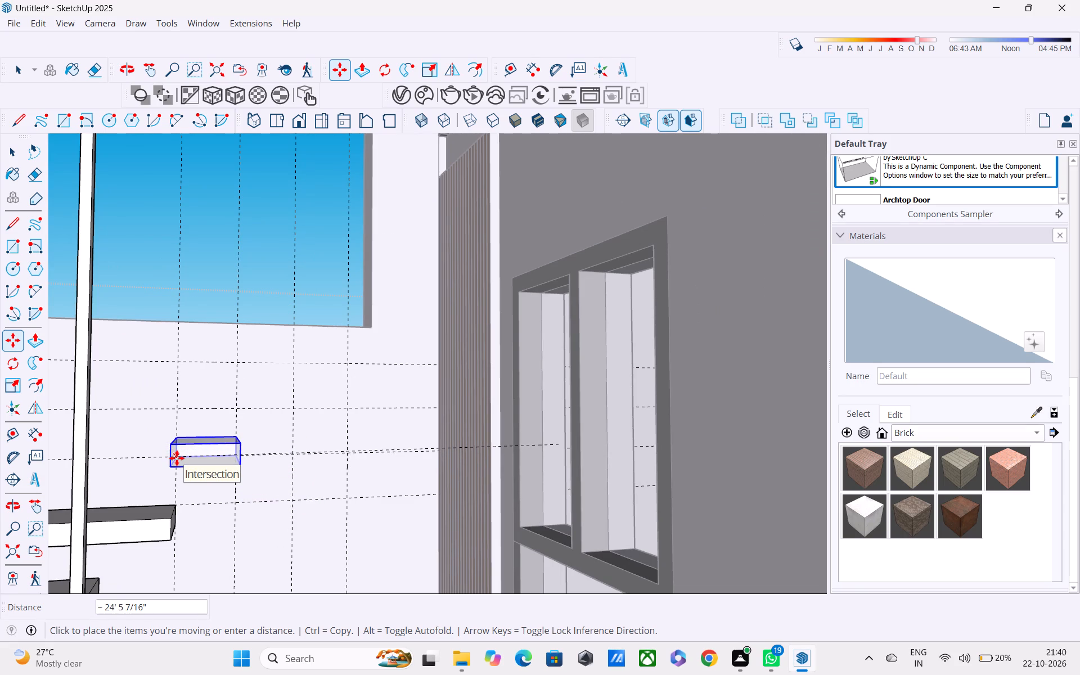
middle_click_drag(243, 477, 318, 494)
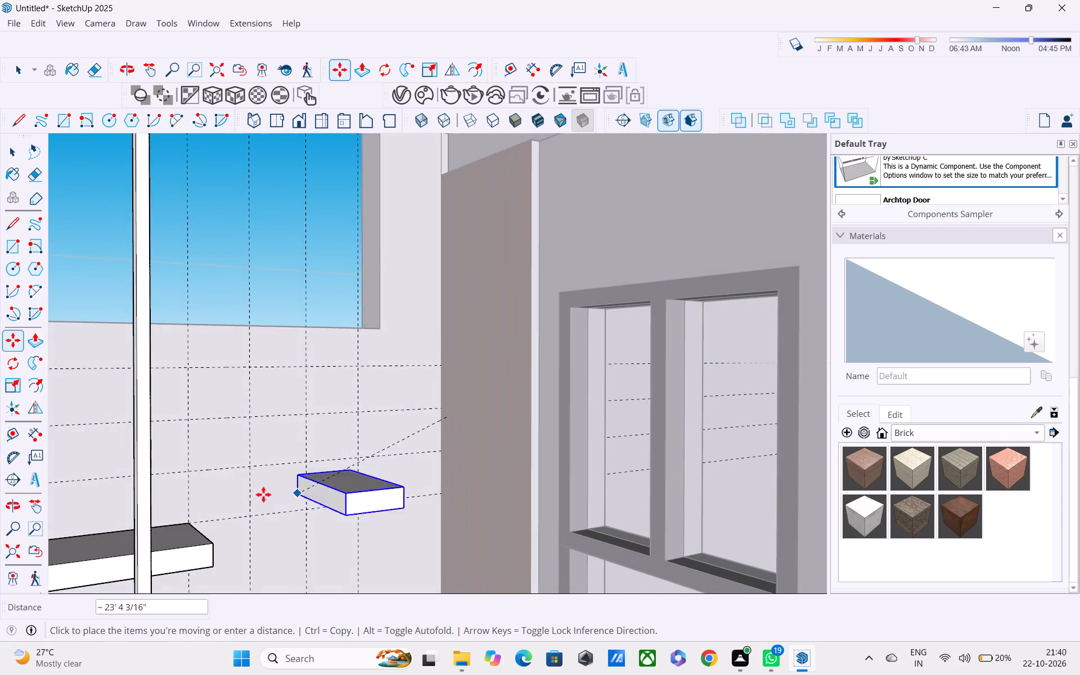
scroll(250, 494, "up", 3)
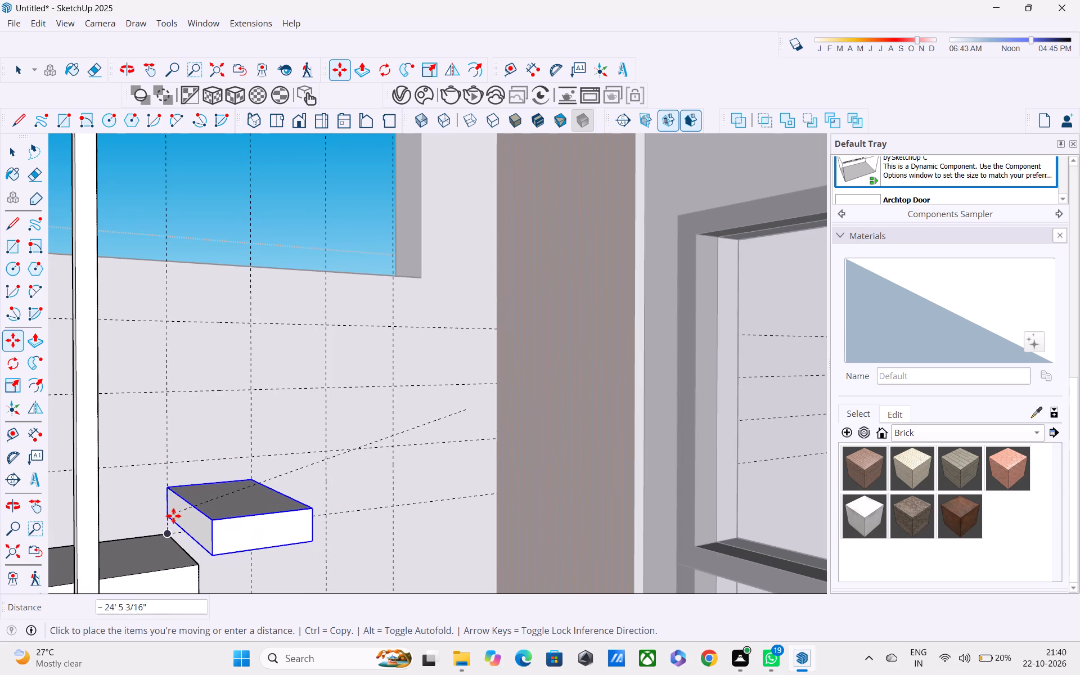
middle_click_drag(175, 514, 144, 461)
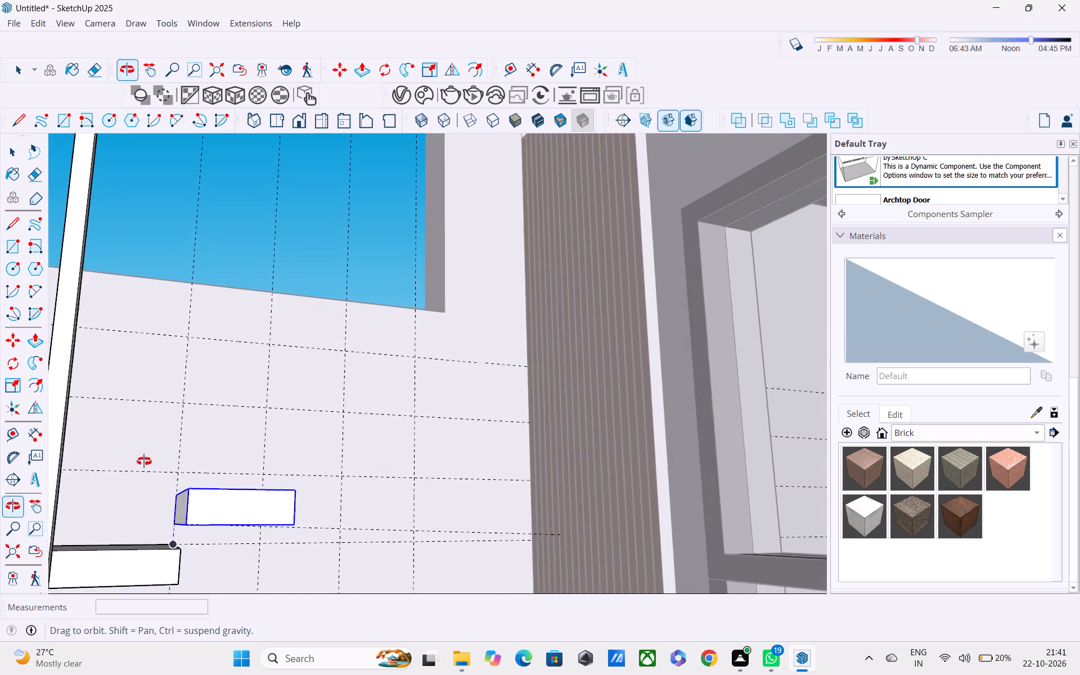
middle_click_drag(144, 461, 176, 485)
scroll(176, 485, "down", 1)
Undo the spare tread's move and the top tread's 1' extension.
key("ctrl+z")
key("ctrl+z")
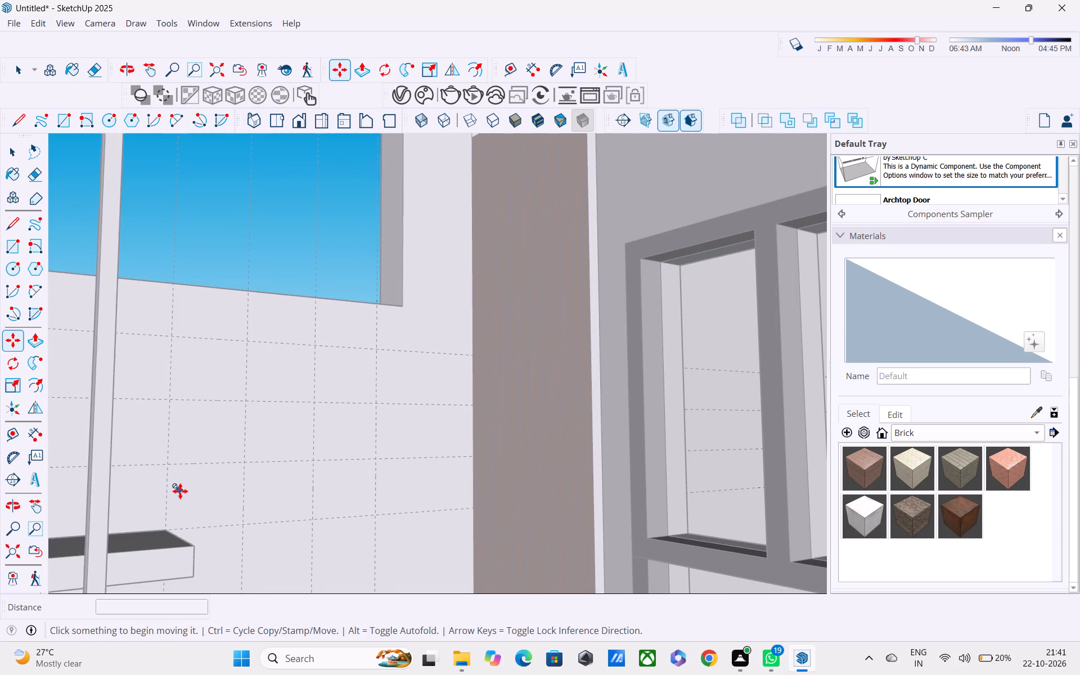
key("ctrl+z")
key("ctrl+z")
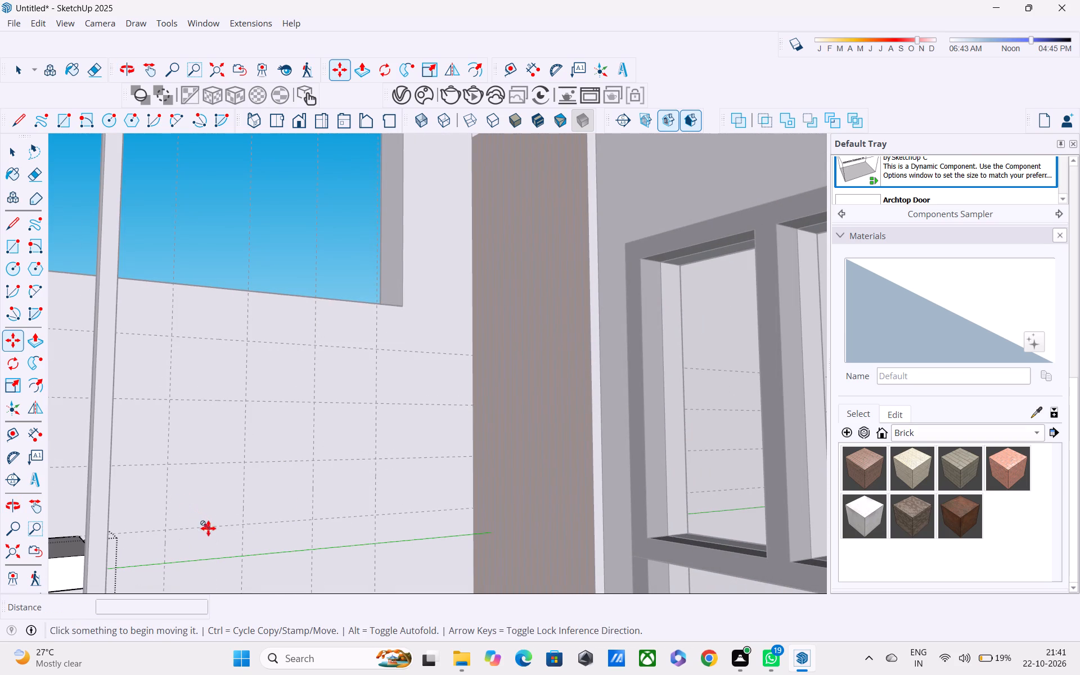
Move the spare tread from outside the boundary wall to the first guide intersection beside the staircase's top tread.
middle_click_drag(210, 534, 400, 523)
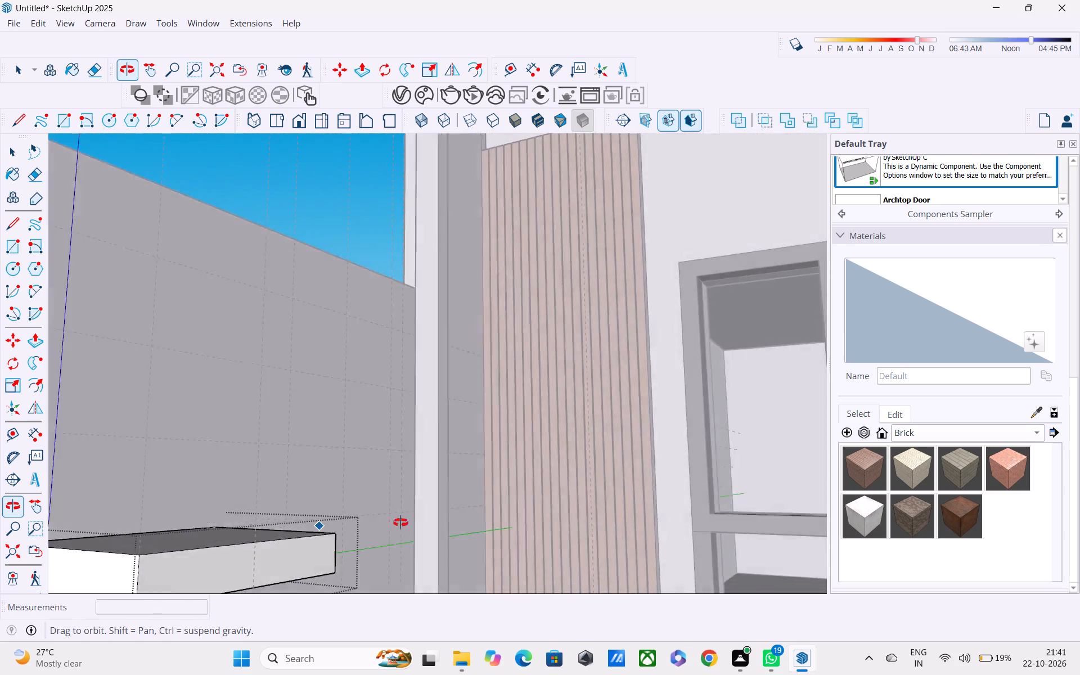
middle_click_drag(400, 523, 670, 515)
scroll(670, 515, "down", 4)
scroll(522, 577, "down", 2)
middle_click_drag(522, 577, 703, 488, "shift")
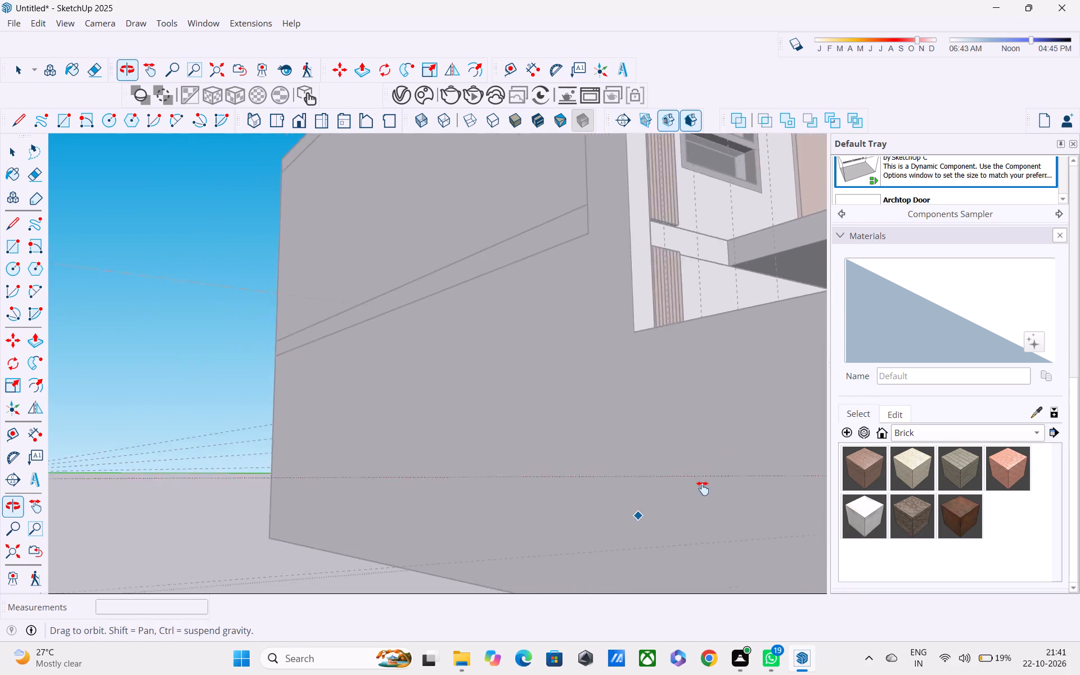
middle_click_drag(703, 488, 726, 475, "shift")
scroll(417, 496, "down", 3)
scroll(316, 507, "down", 2)
middle_click_drag(286, 519, 297, 574)
scroll(220, 548, "up", 1)
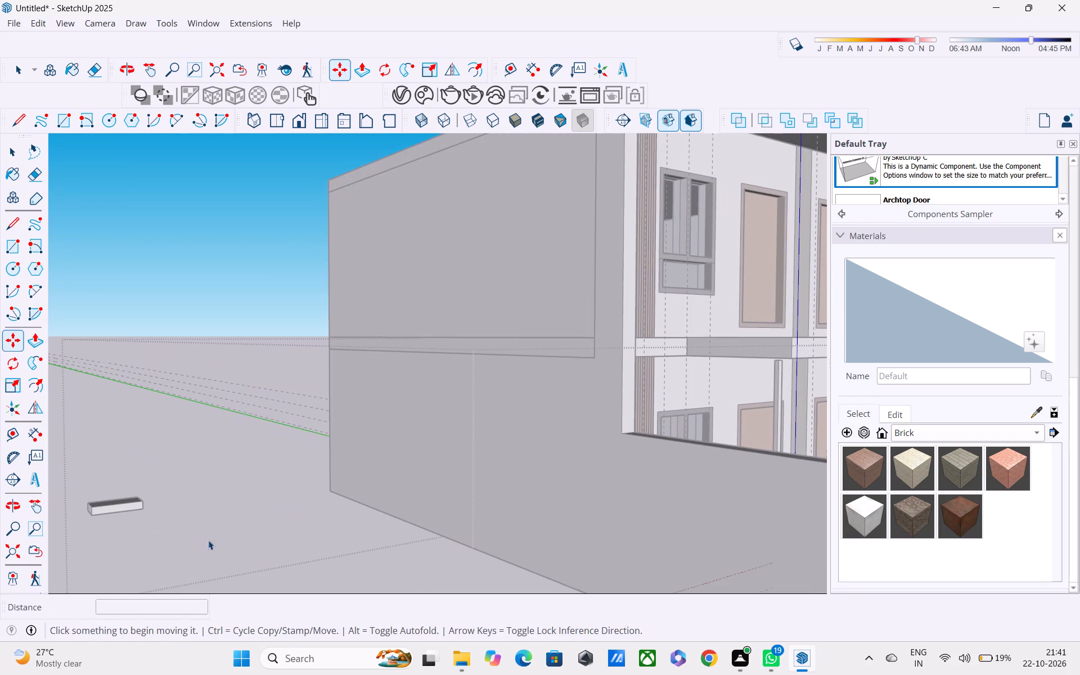
key("space")
left_click(161, 472)
key("m")
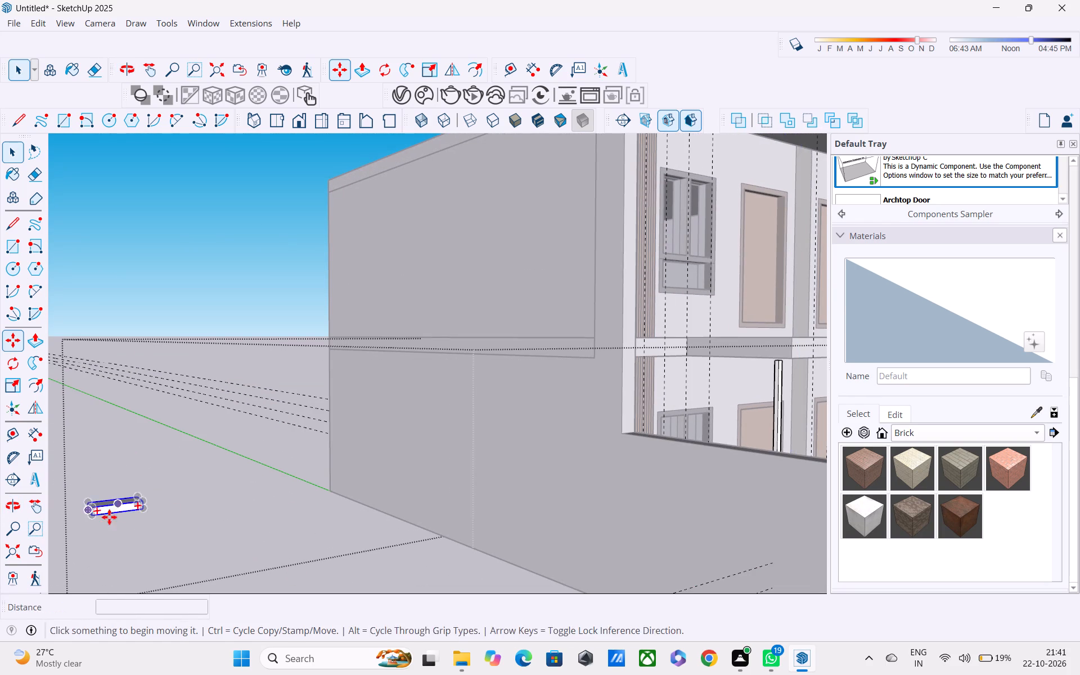
scroll(100, 539, "up", 2)
left_click(91, 511)
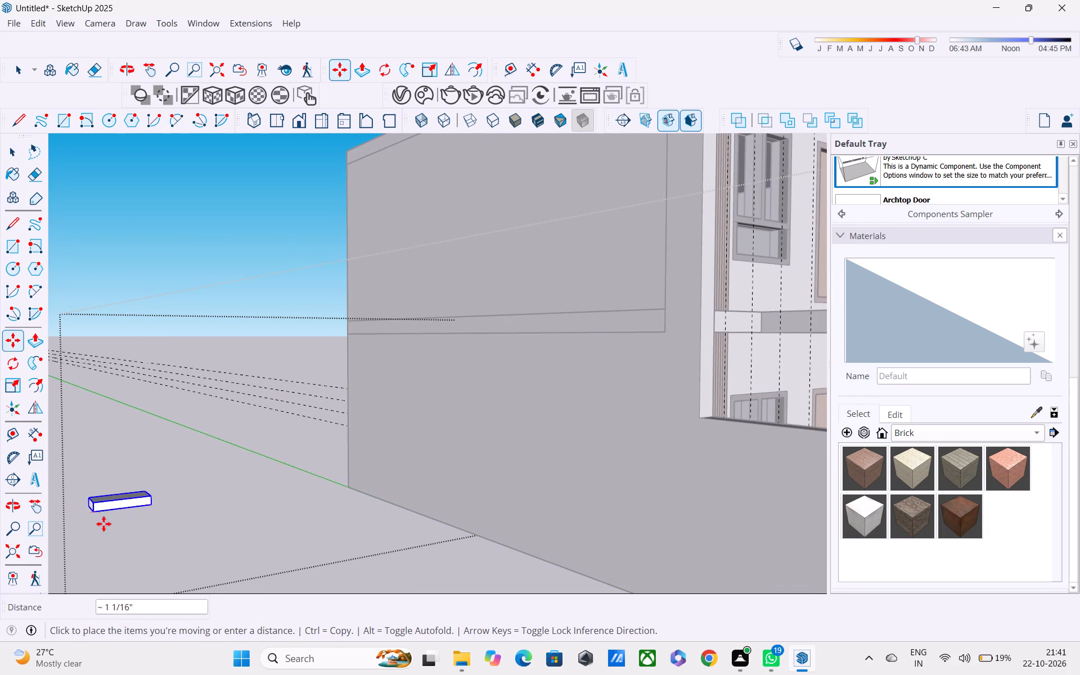
scroll(341, 489, "down", 4)
scroll(467, 489, "down", 5)
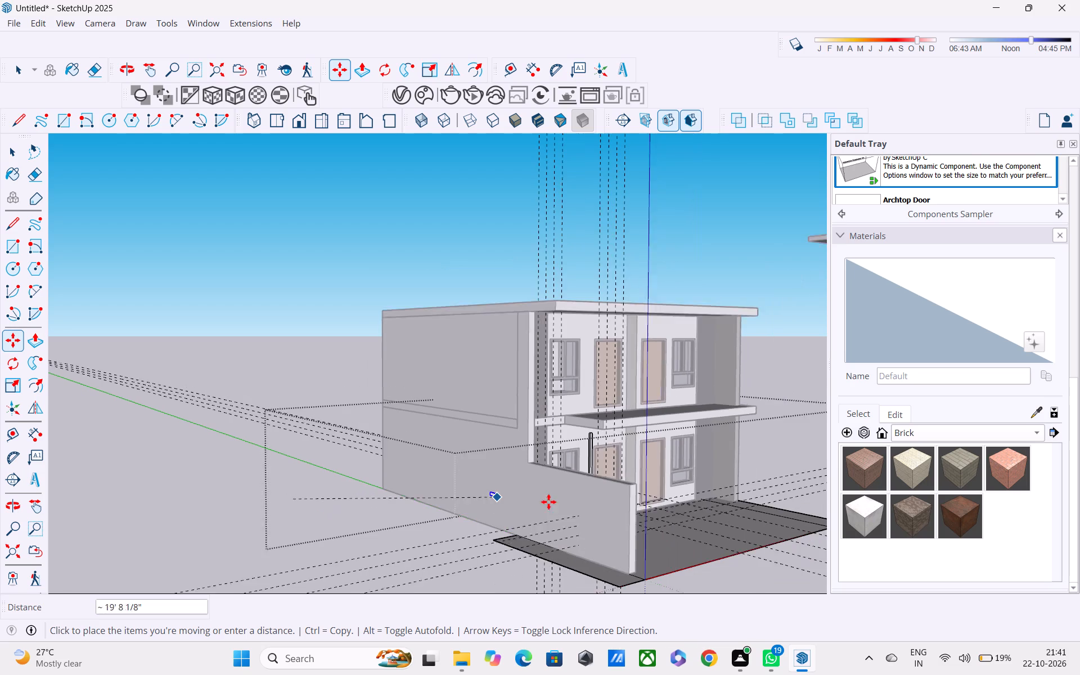
scroll(436, 520, "down", 3)
middle_click_drag(527, 519, 256, 561)
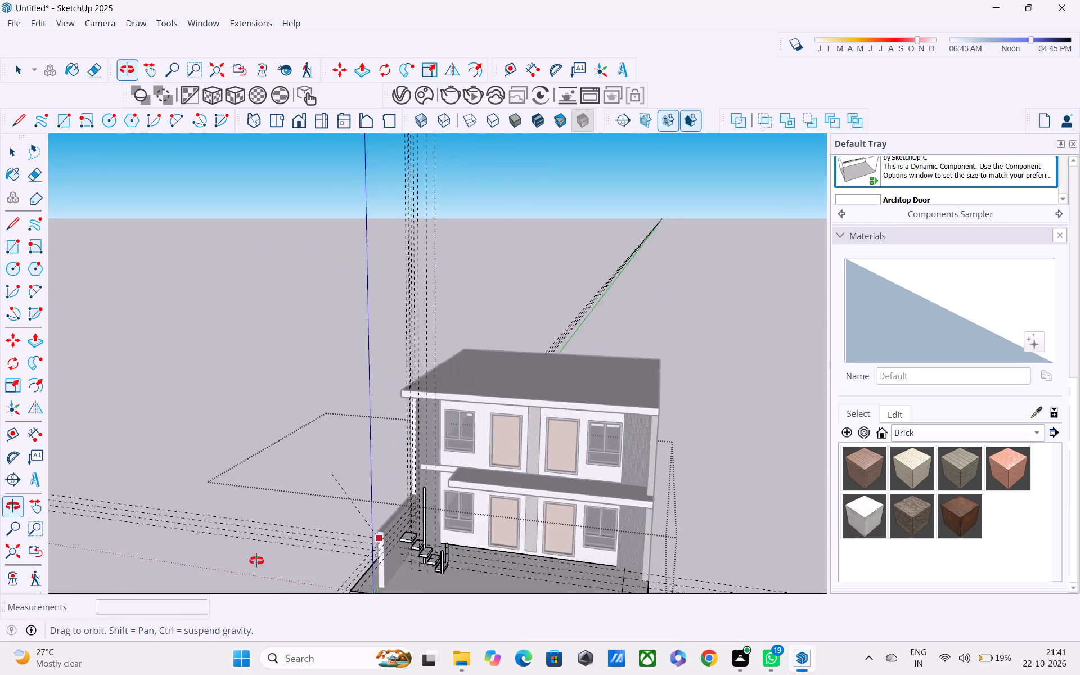
middle_click_drag(256, 561, 257, 561)
scroll(444, 501, "up", 8)
middle_click_drag(399, 528, 298, 502)
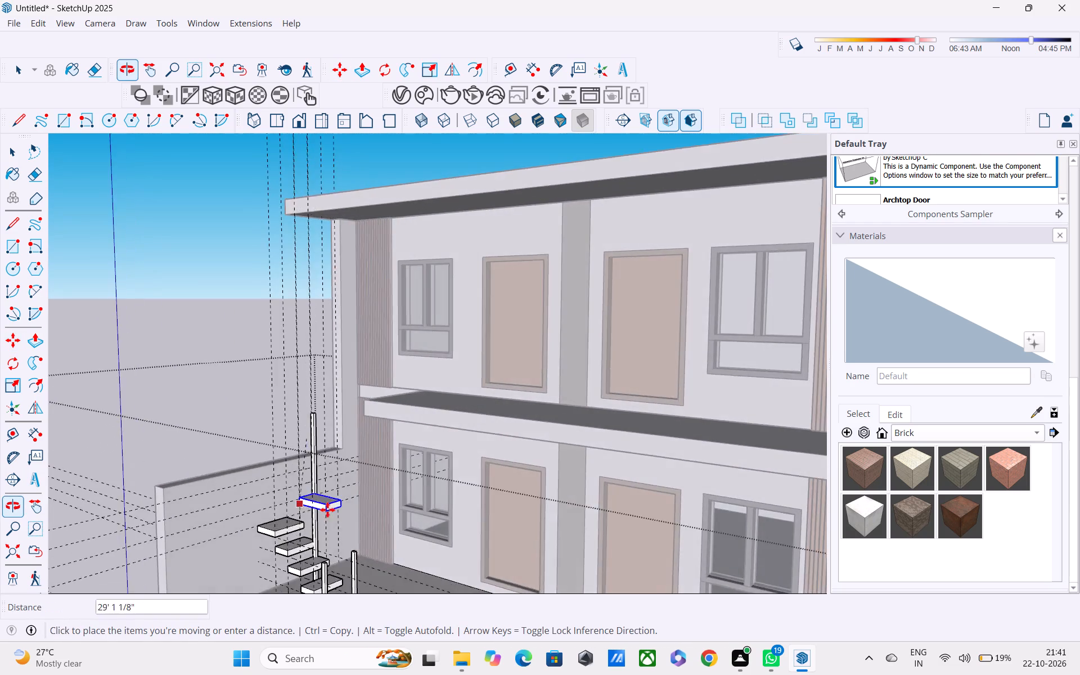
scroll(335, 510, "up", 8)
middle_click_drag(333, 510, 212, 497)
scroll(216, 498, "up", 1)
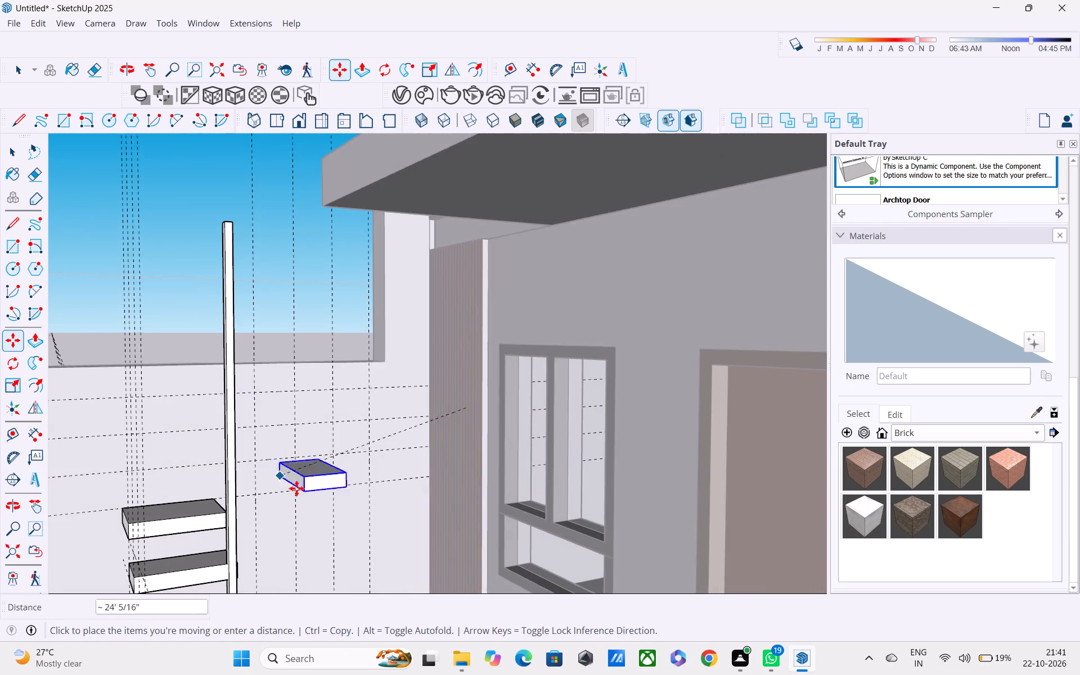
scroll(299, 494, "up", 7)
left_click(233, 492)
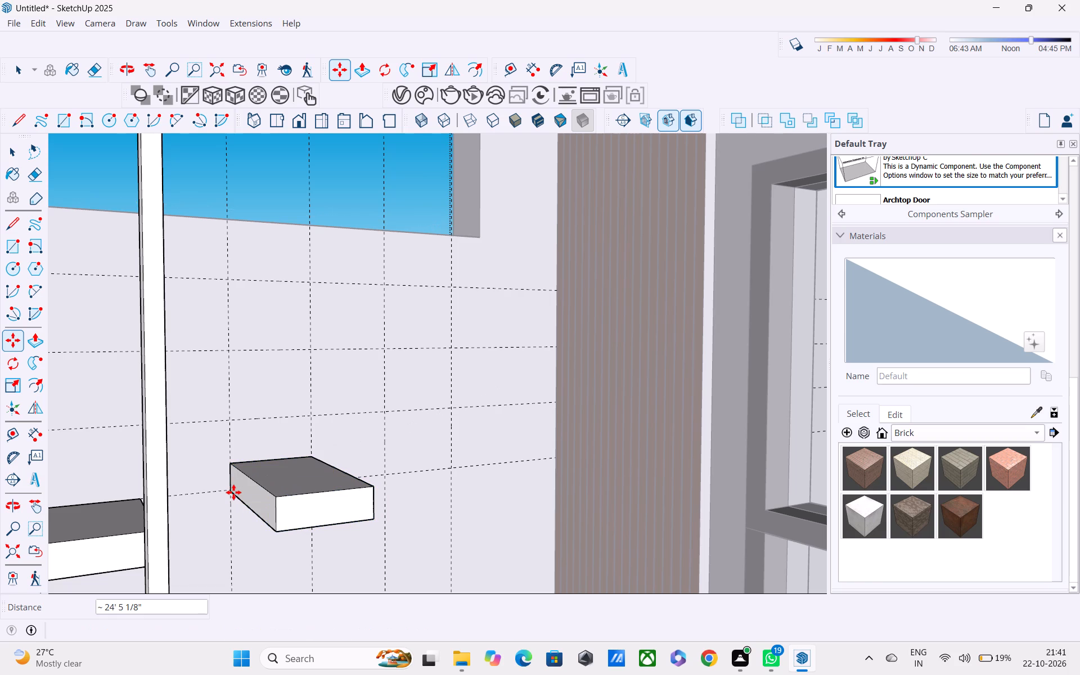
Copy the moved tread three times toward the house, each copy one vertical guide further and one horizontal guide higher.
left_click(232, 491)
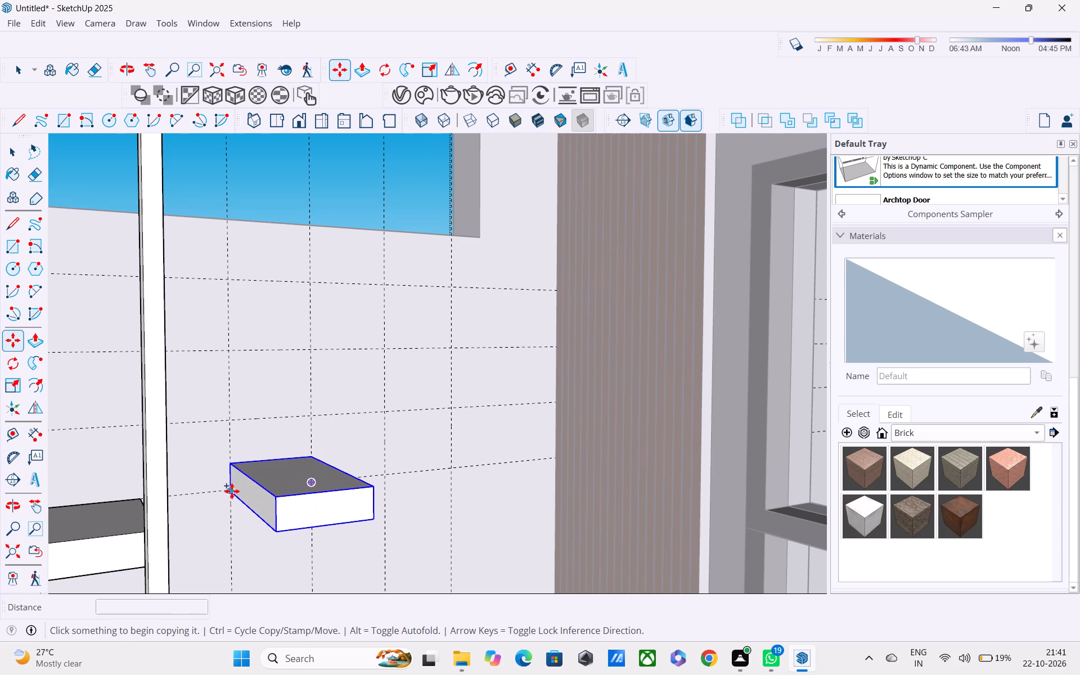
left_click(308, 415)
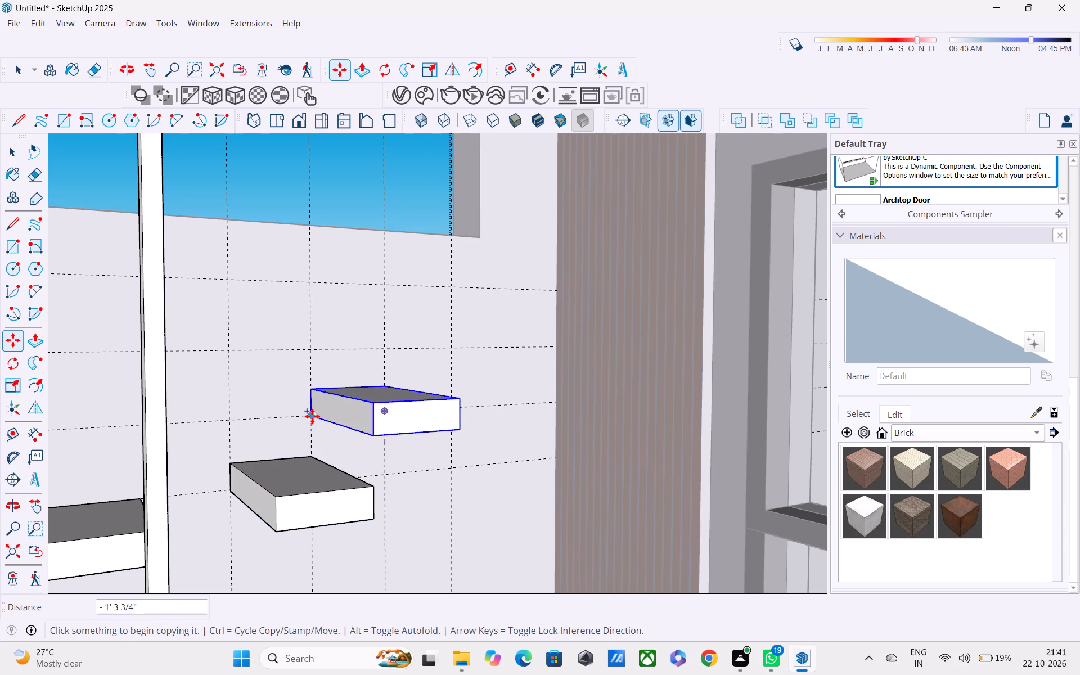
left_click(312, 416)
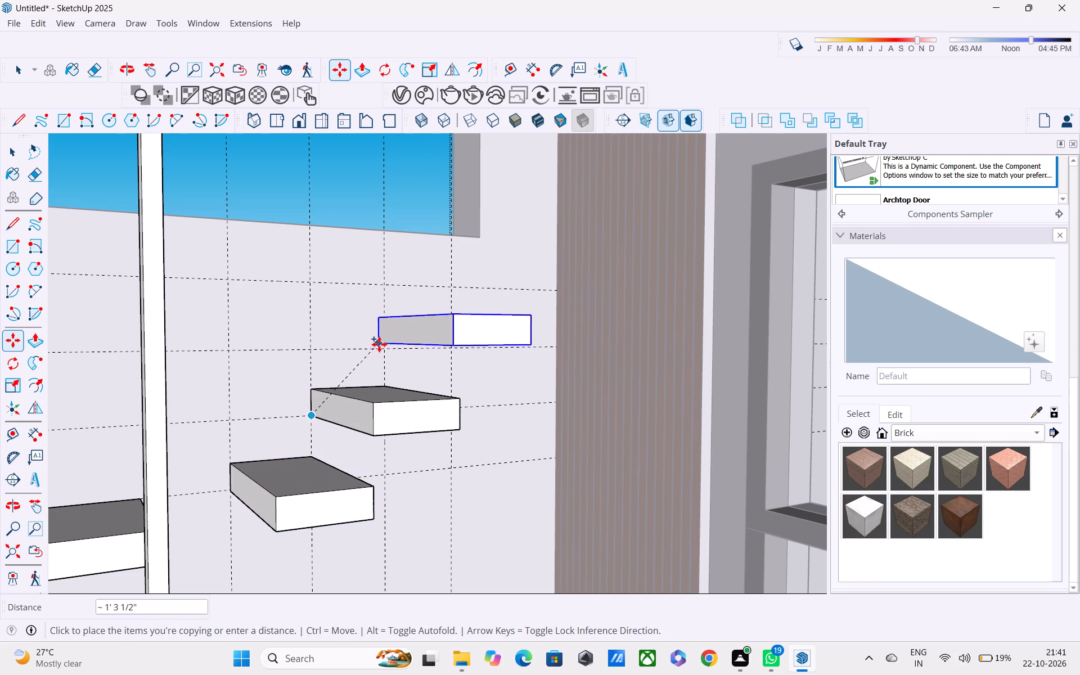
left_click(381, 348)
left_click(384, 346)
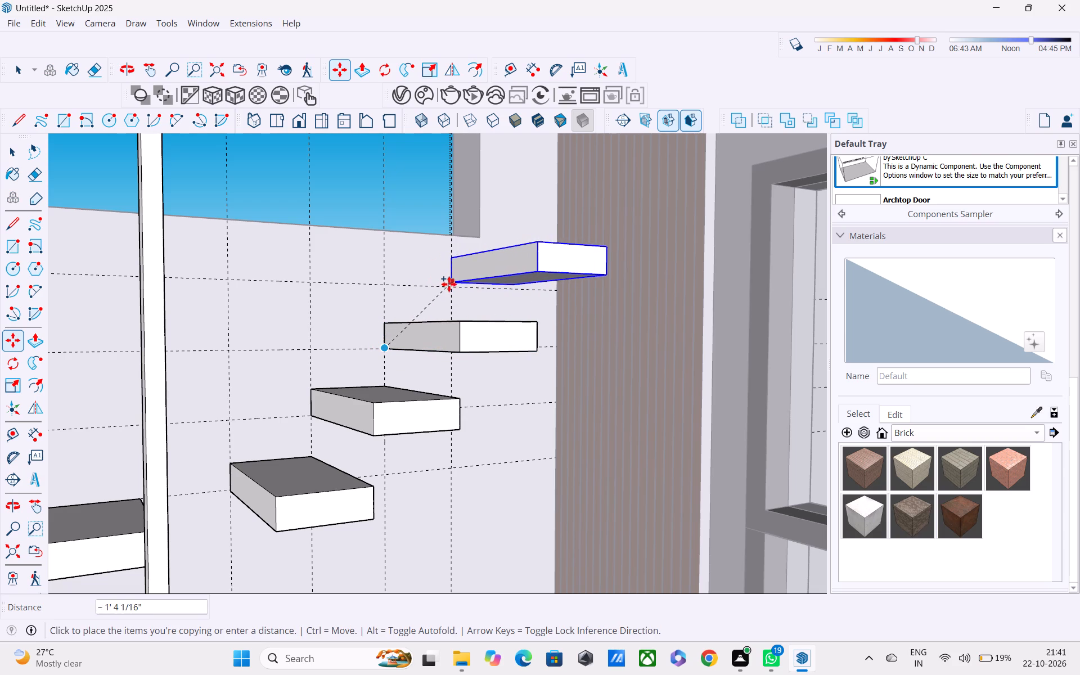
left_click(449, 286)
Examine the new upper treads against the posts, boundary wall and house front from several sides.
scroll(461, 314, "down", 5)
middle_click_drag(484, 336, 421, 438)
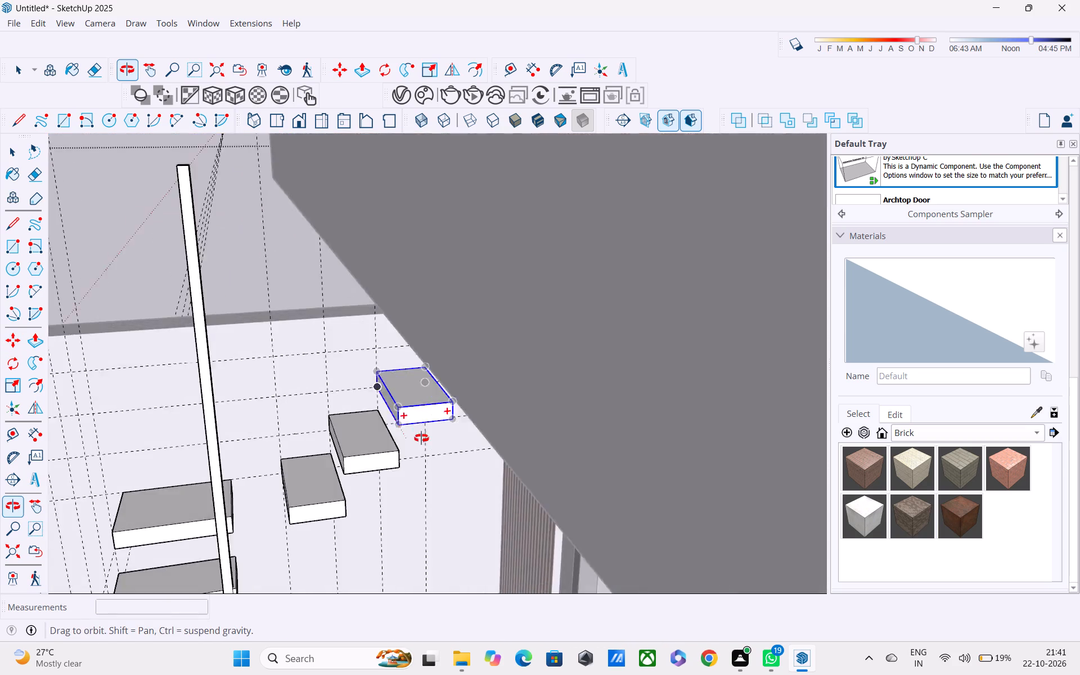
middle_click_drag(421, 438, 745, 433)
scroll(744, 423, "down", 4)
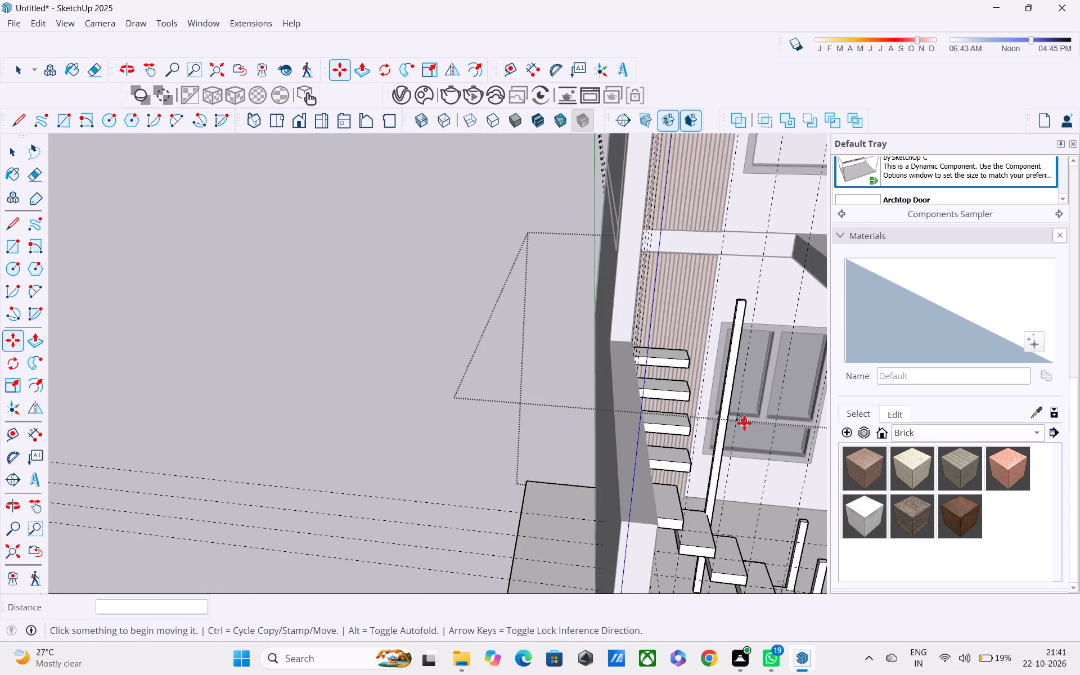
scroll(744, 423, "down", 4)
middle_click_drag(745, 422, 685, 420)
scroll(685, 420, "down", 3)
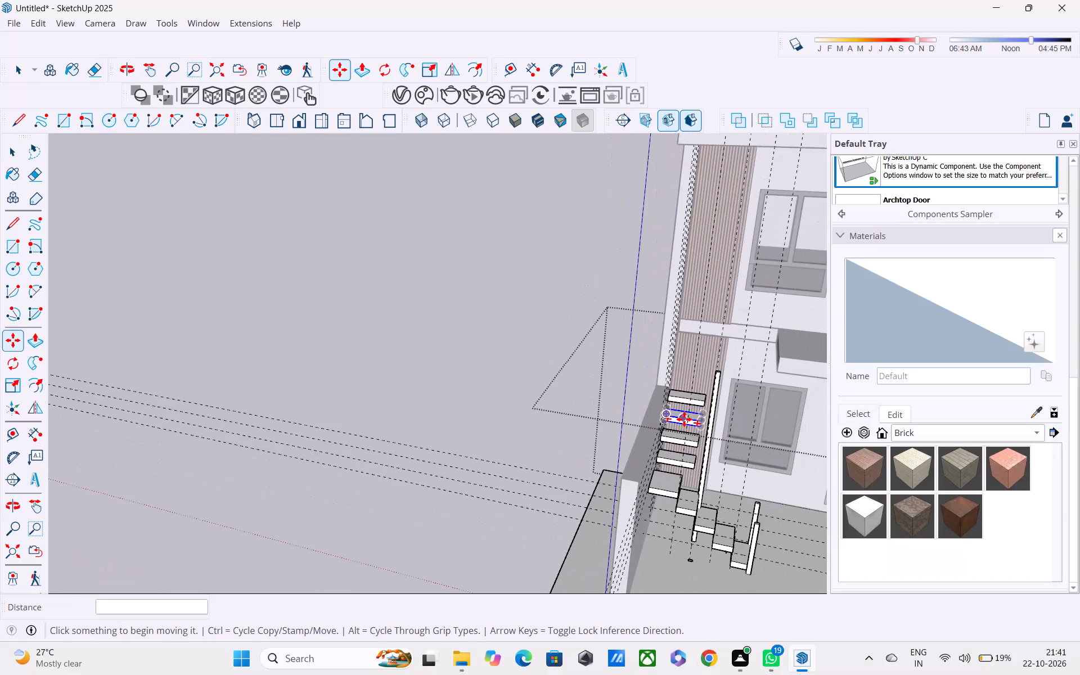
scroll(684, 419, "down", 4)
middle_click_drag(690, 412, 623, 404)
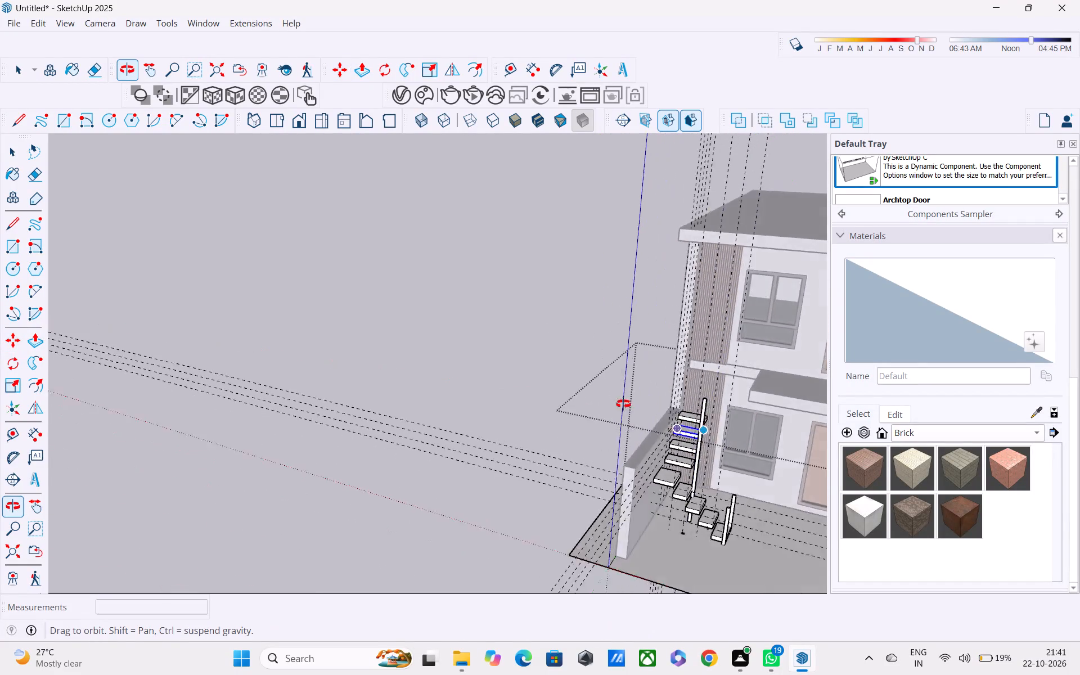
middle_click_drag(623, 404, 428, 345)
scroll(568, 415, "up", 2)
middle_click_drag(632, 433, 785, 508)
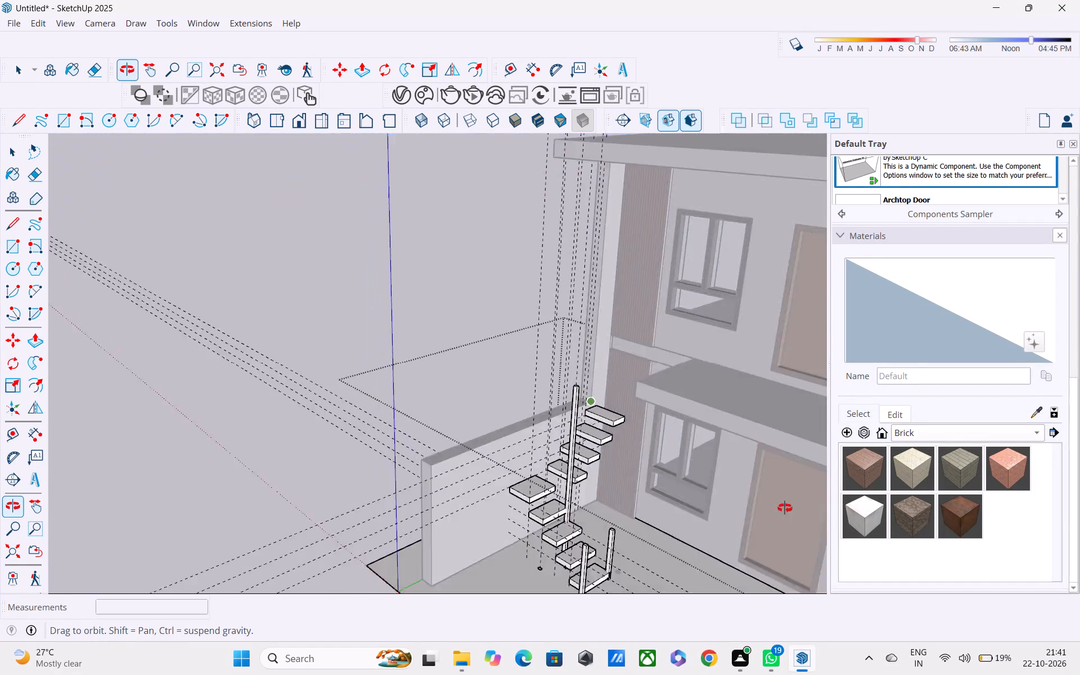
middle_click_drag(785, 508, 912, 456)
middle_click_drag(573, 490, 555, 460)
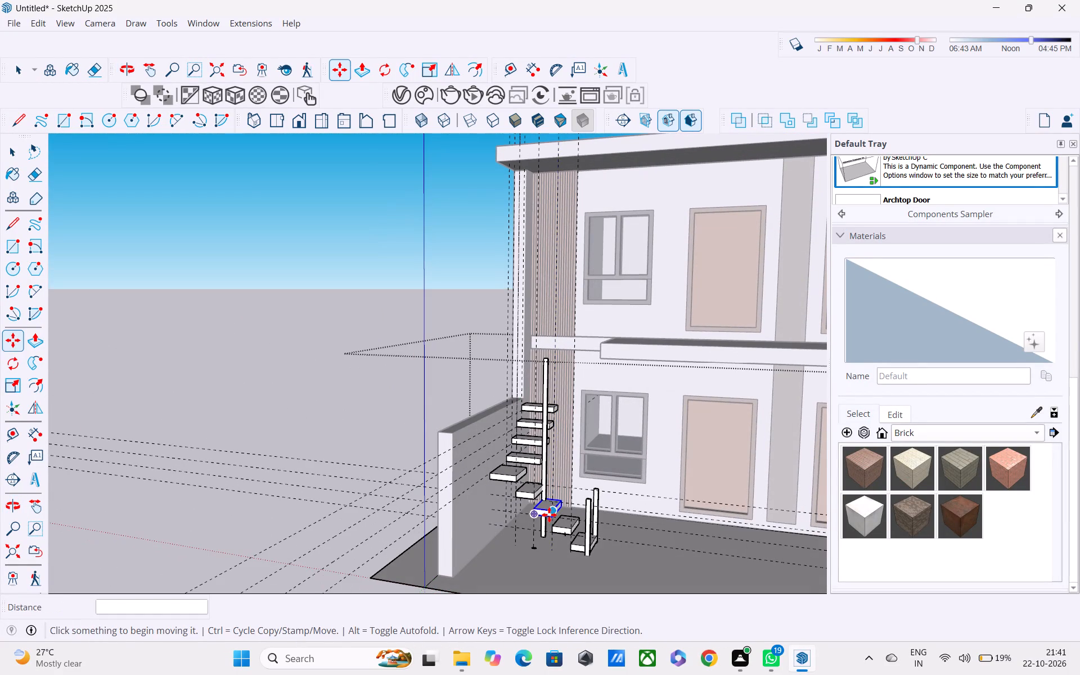
key("space")
middle_click_drag(548, 524, 385, 476)
scroll(421, 474, "down", 2)
middle_click_drag(465, 467, 788, 481)
middle_click_drag(448, 494, 596, 525)
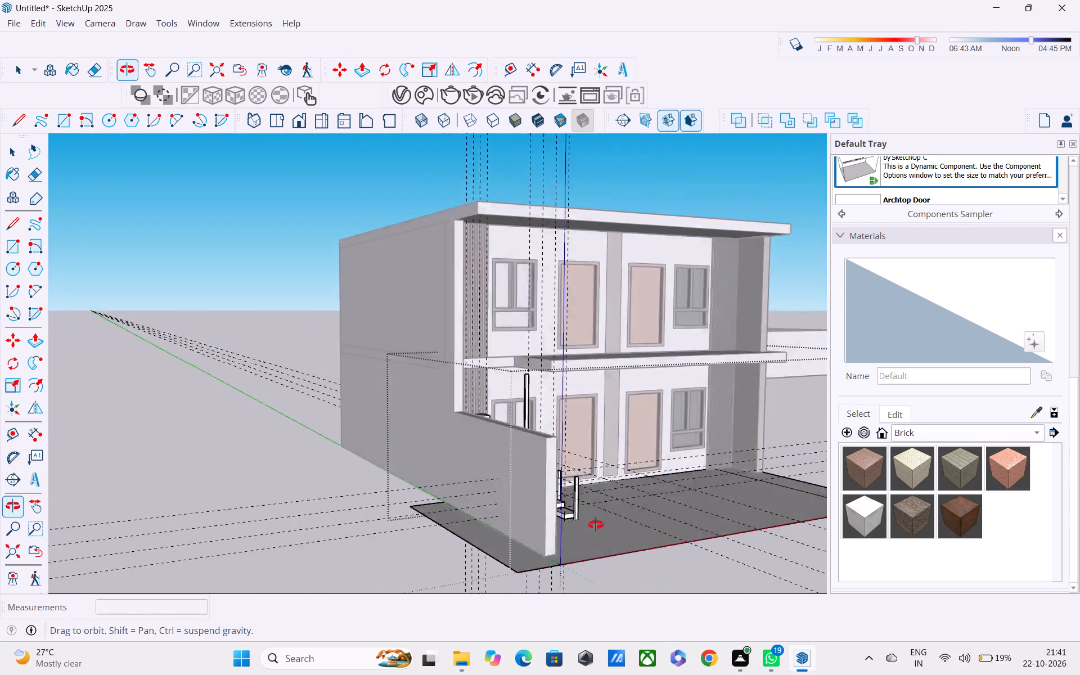
middle_click_drag(596, 525, 146, 566)
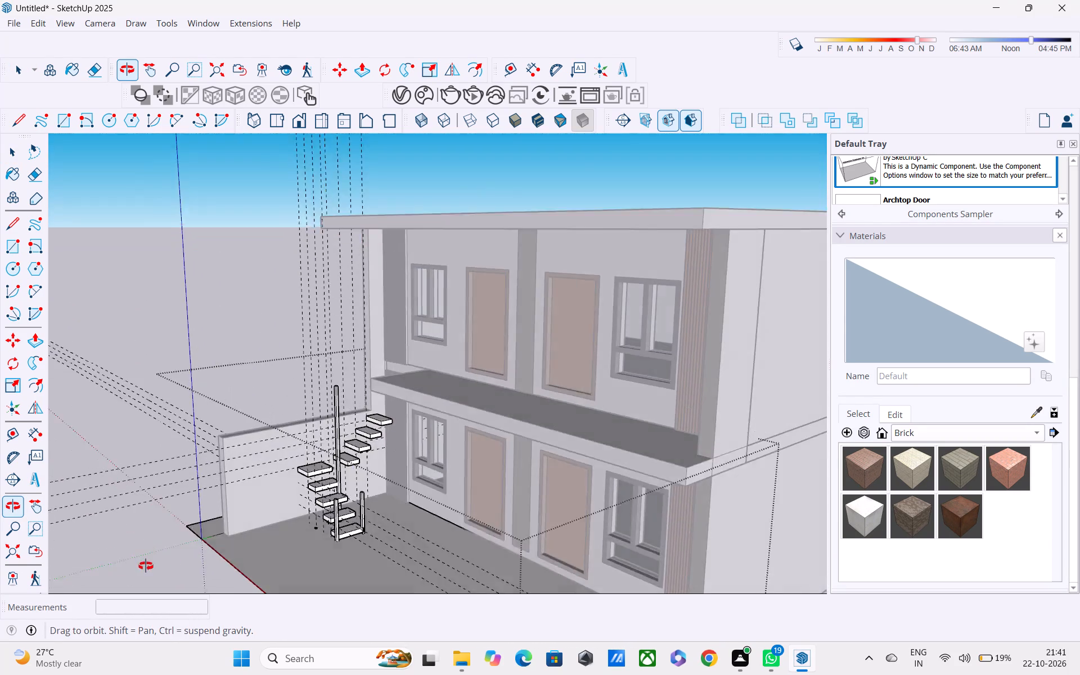
middle_click_drag(146, 566, 250, 579)
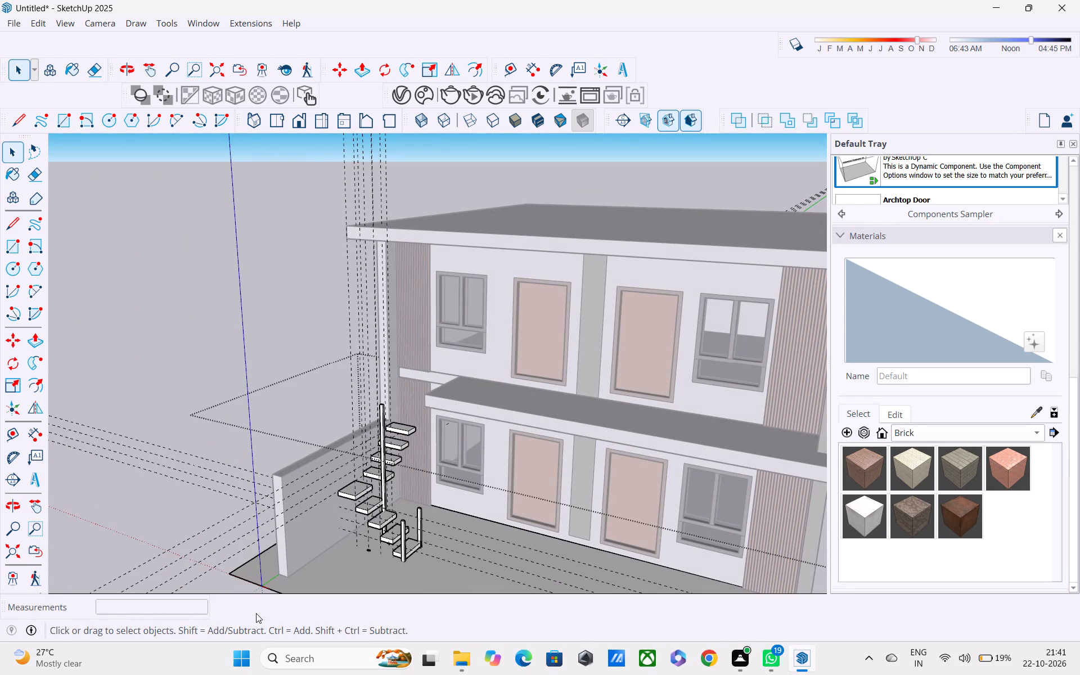
scroll(254, 606, "down", 1)
scroll(388, 518, "down", 1)
middle_click_drag(384, 514, 140, 453)
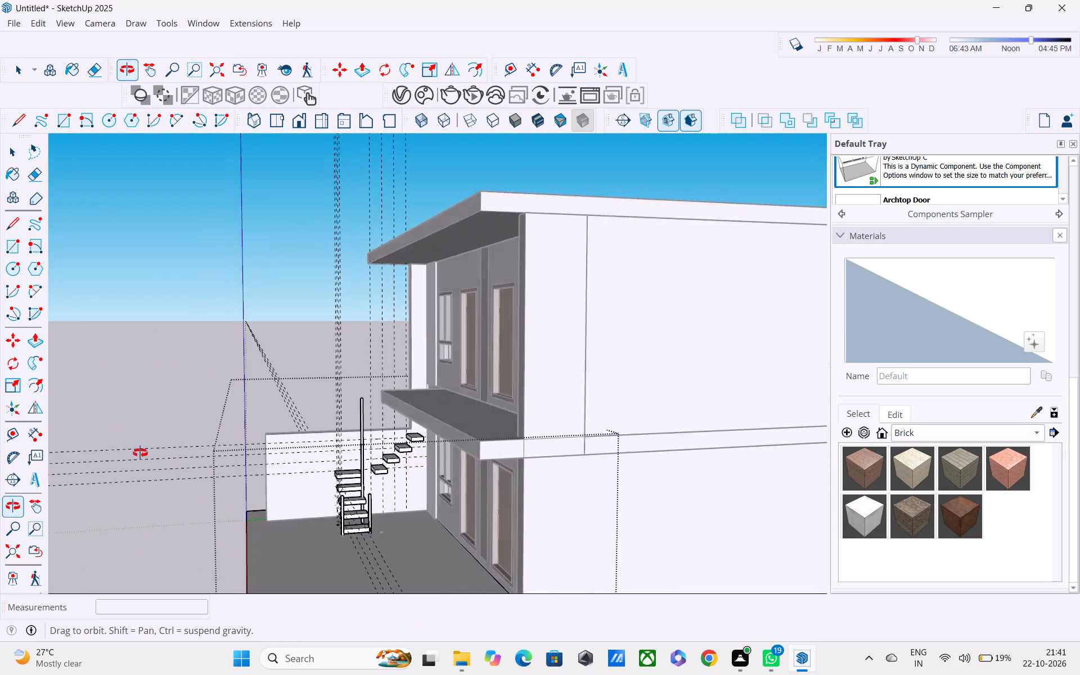
middle_click_drag(140, 453, 273, 525)
scroll(392, 447, "up", 2)
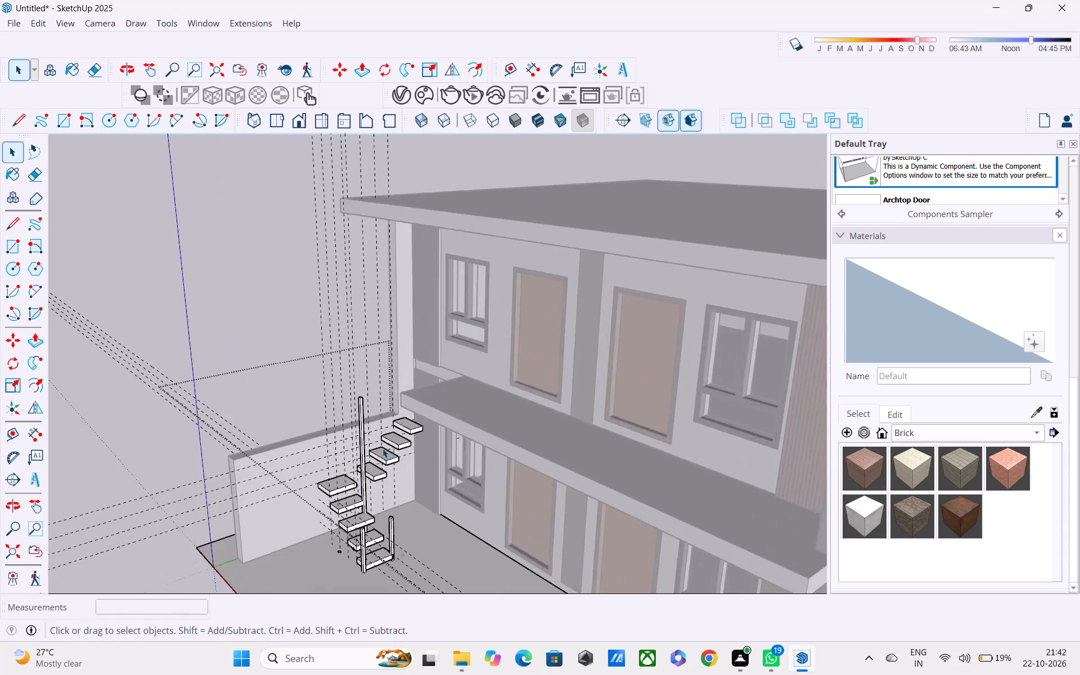
scroll(382, 448, "up", 8)
scroll(411, 471, "down", 1)
Open the wide top tread beside the tall post for editing, extend its end face about 2 9/16" toward the new treads, and exit editing.
middle_click_drag(408, 473, 297, 444)
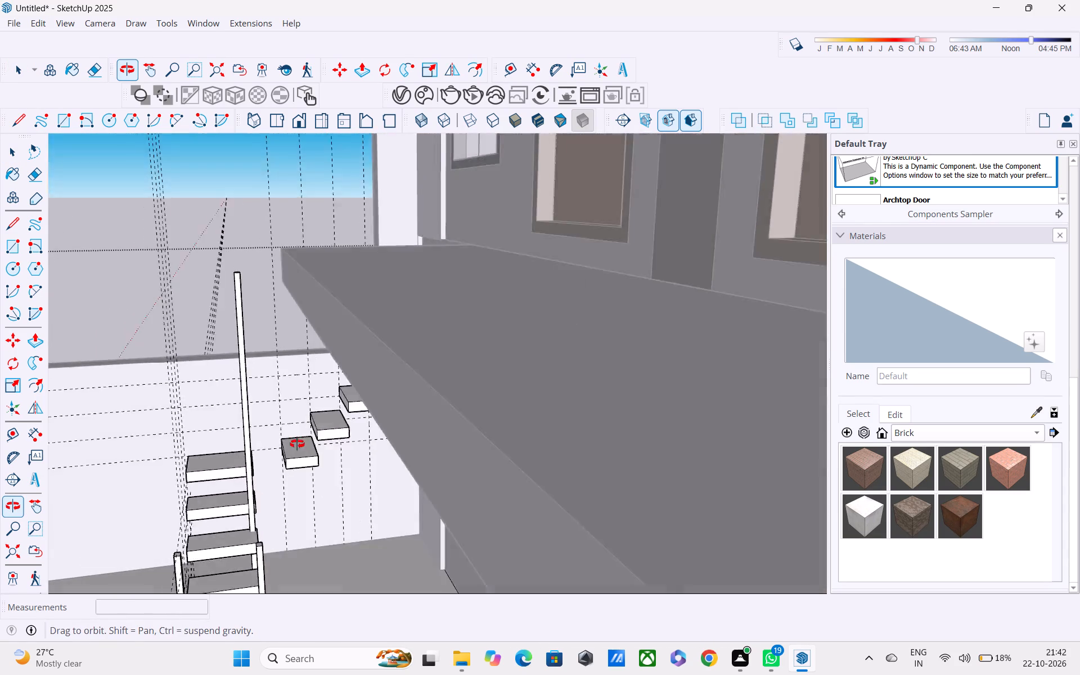
middle_click_drag(297, 444, 310, 421)
scroll(298, 436, "up", 4)
scroll(251, 461, "up", 7)
middle_click_drag(231, 462, 202, 462)
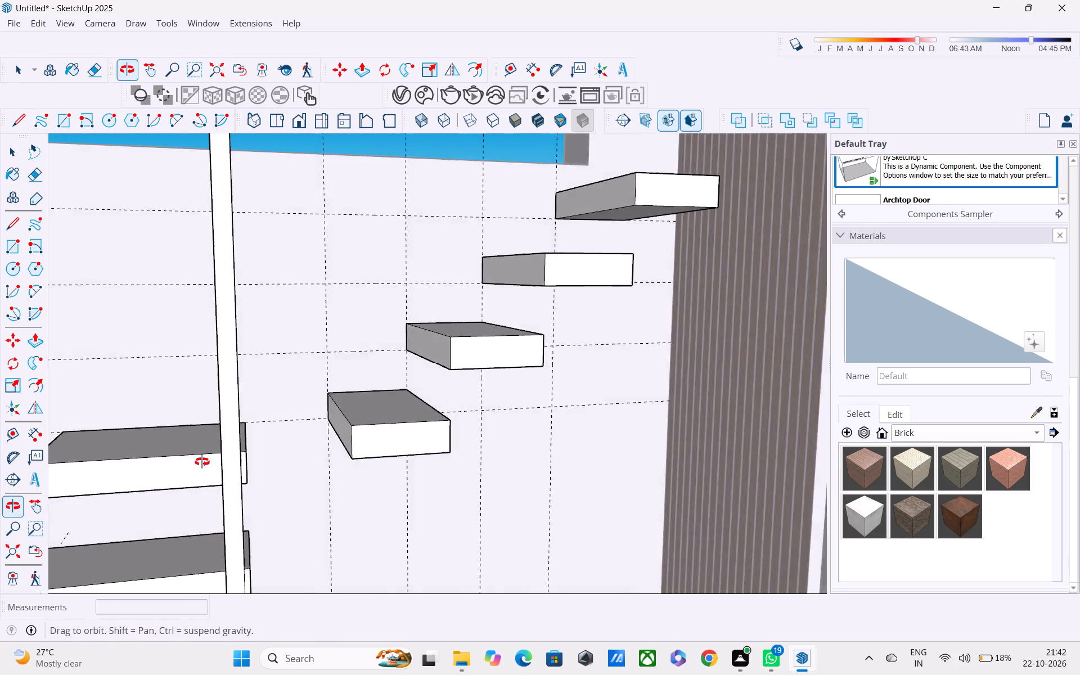
middle_click_drag(202, 462, 130, 472)
scroll(358, 417, "up", 3)
double_click(237, 460)
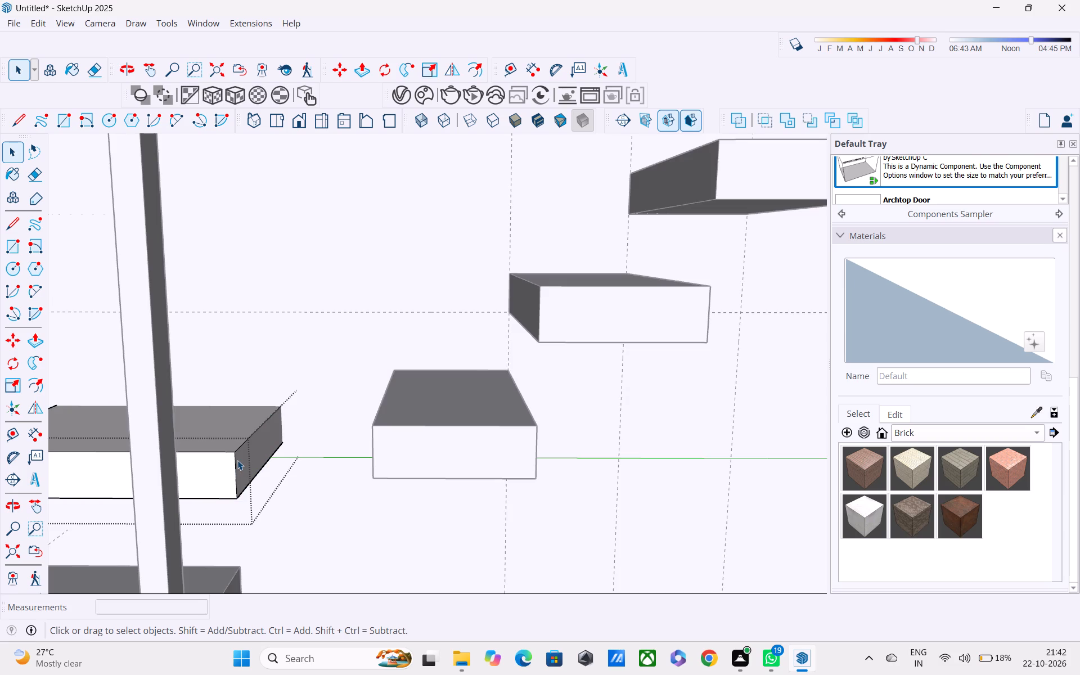
key("p")
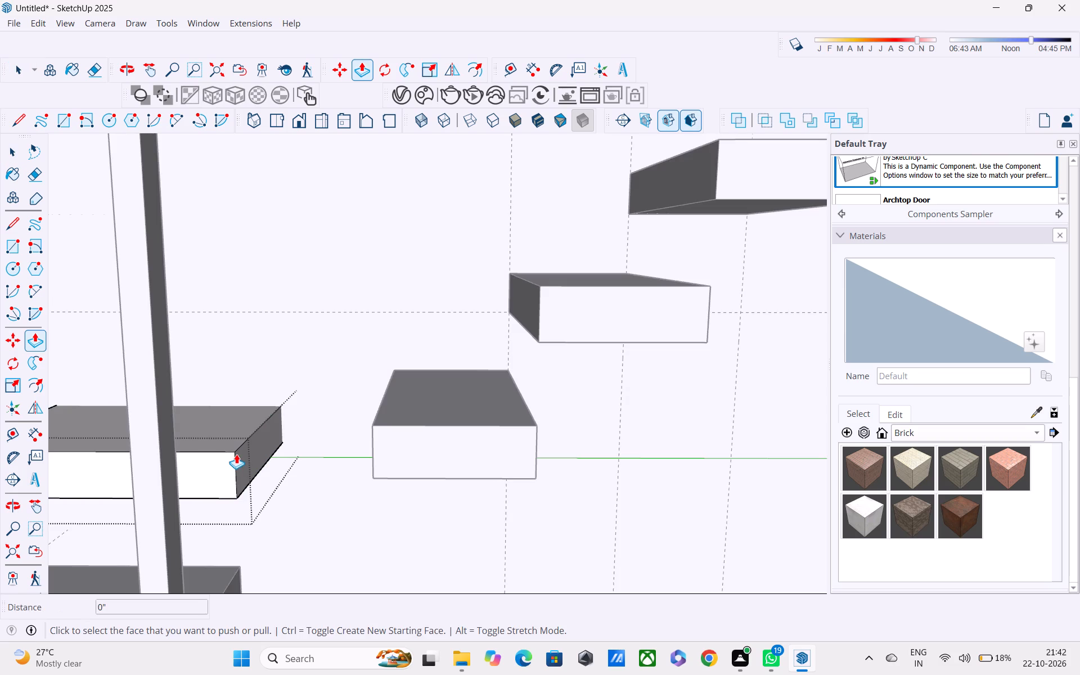
left_click(249, 457)
left_click(277, 459)
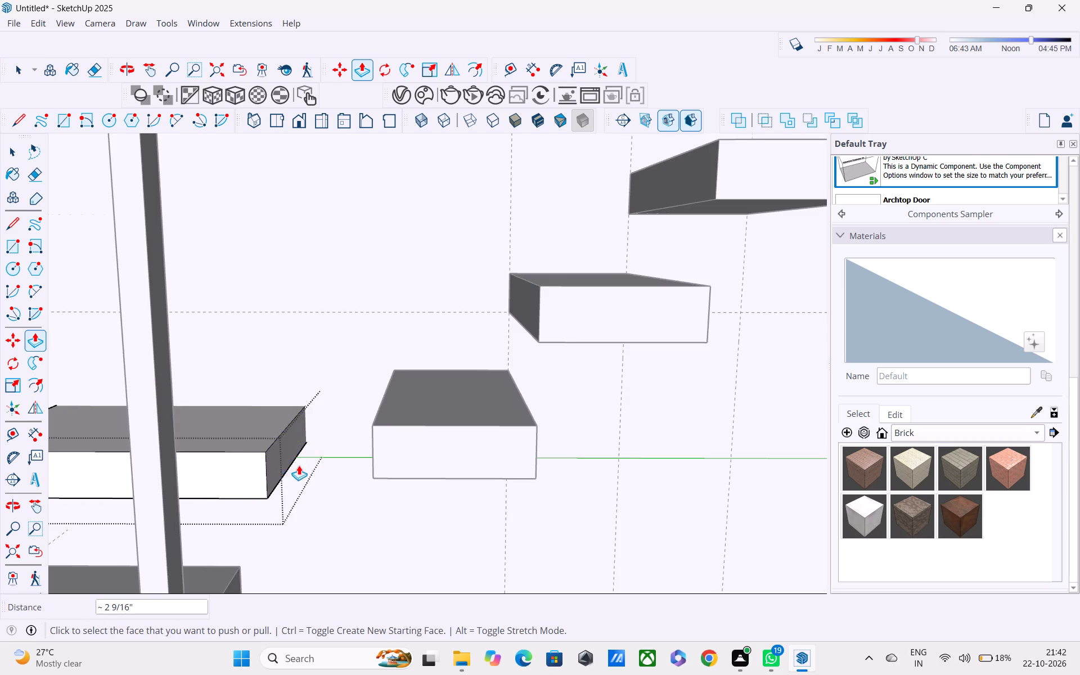
middle_click_drag(304, 466, 449, 444)
scroll(468, 427, "down", 10)
middle_click_drag(505, 431, 609, 412)
scroll(610, 407, "down", 8)
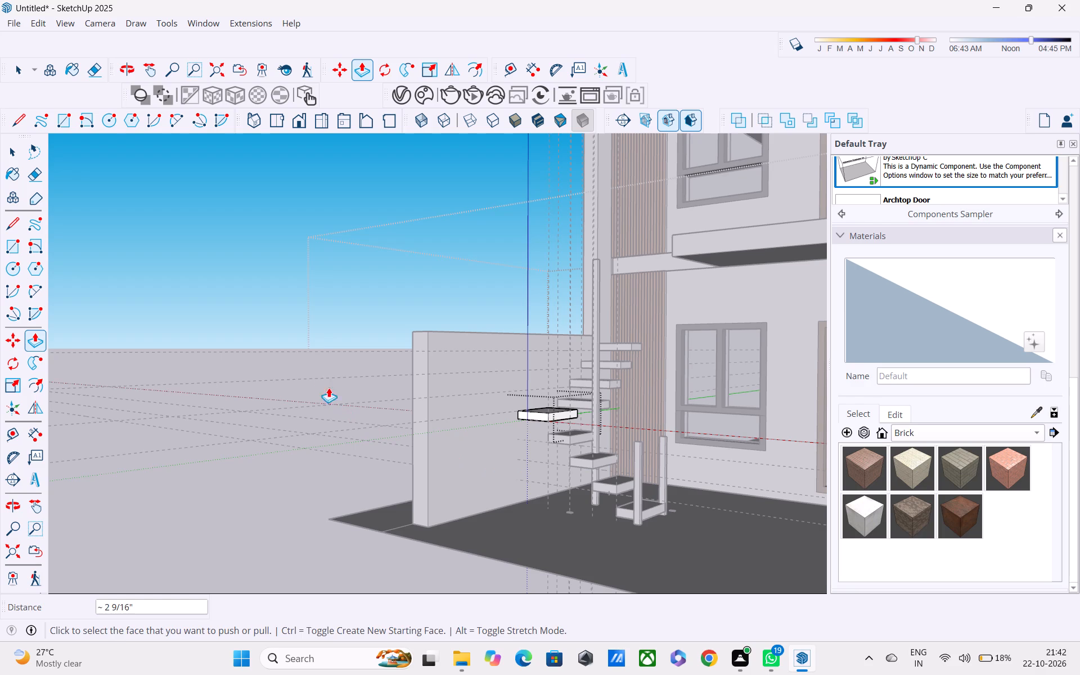
key("space")
left_click(311, 346)
left_click(315, 345)
Delete the remaining horizontal and vertical construction guides running through the staircase and boundary wall.
scroll(335, 376, "down", 2)
scroll(404, 391, "up", 1)
scroll(411, 391, "down", 4)
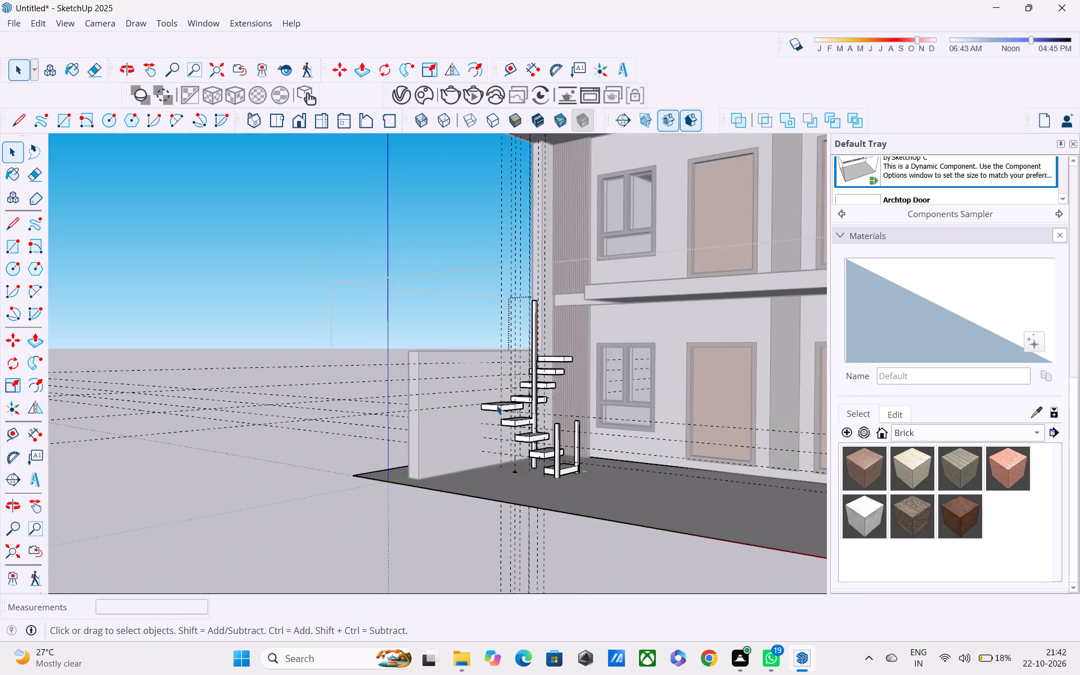
middle_click_drag(564, 421, 660, 425)
scroll(661, 424, "down", 4)
left_click_drag(341, 350, 339, 534)
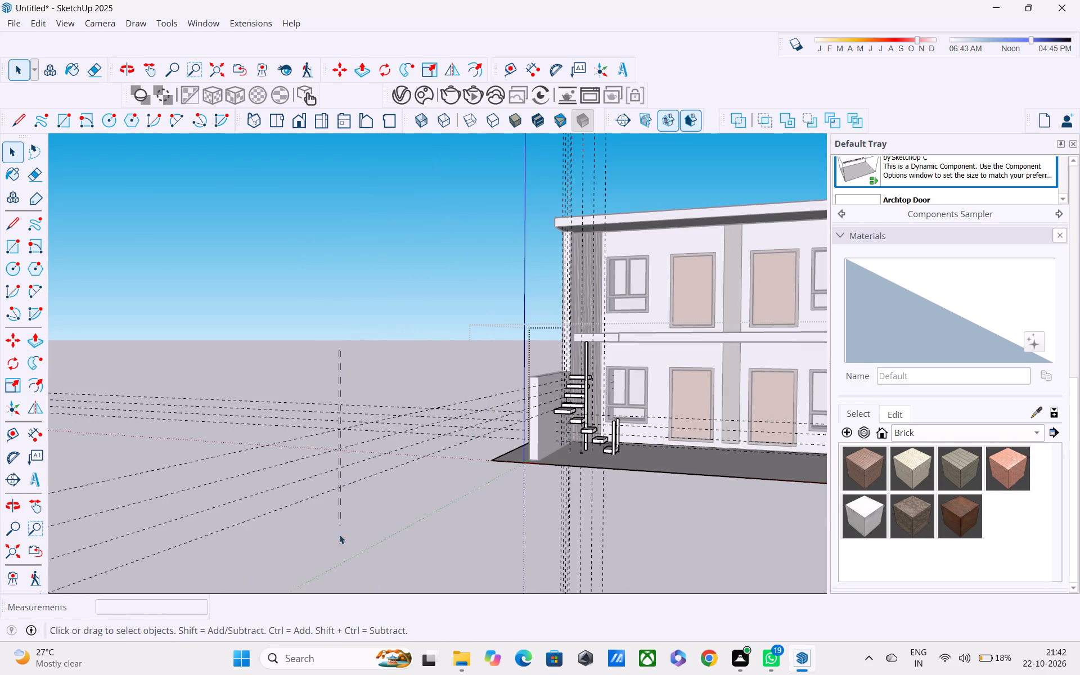
left_click_drag(339, 534, 336, 571)
key("Delete")
left_click_drag(357, 389, 209, 534)
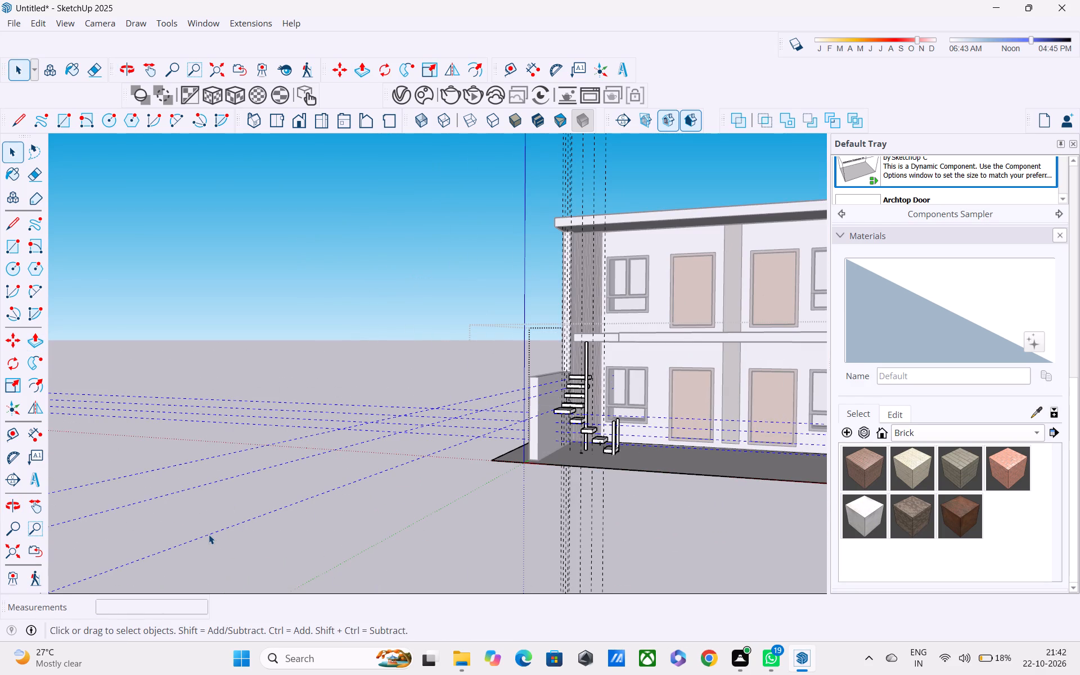
key("Delete")
left_click_drag(673, 501, 659, 508)
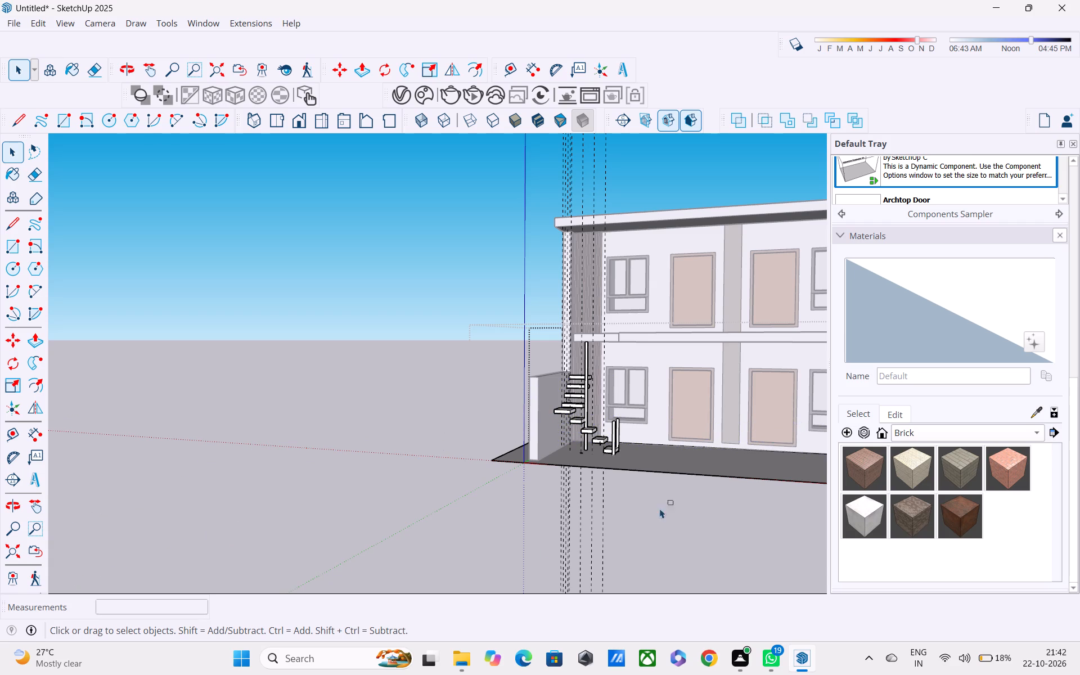
left_click_drag(659, 508, 489, 537)
key("Delete")
Delete the small leftover square on the paving between the boundary wall and the staircase's lower treads.
middle_click_drag(532, 569, 557, 581)
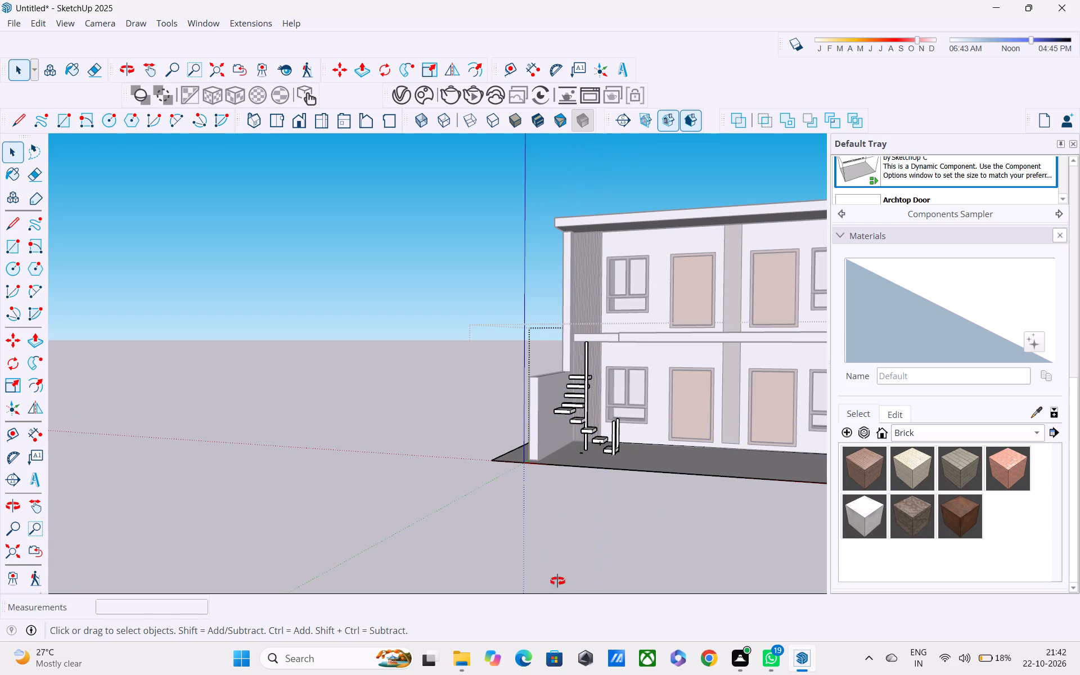
middle_click_drag(557, 581, 658, 575)
scroll(634, 528, "down", 4)
left_click(371, 481)
middle_click_drag(574, 498, 353, 503)
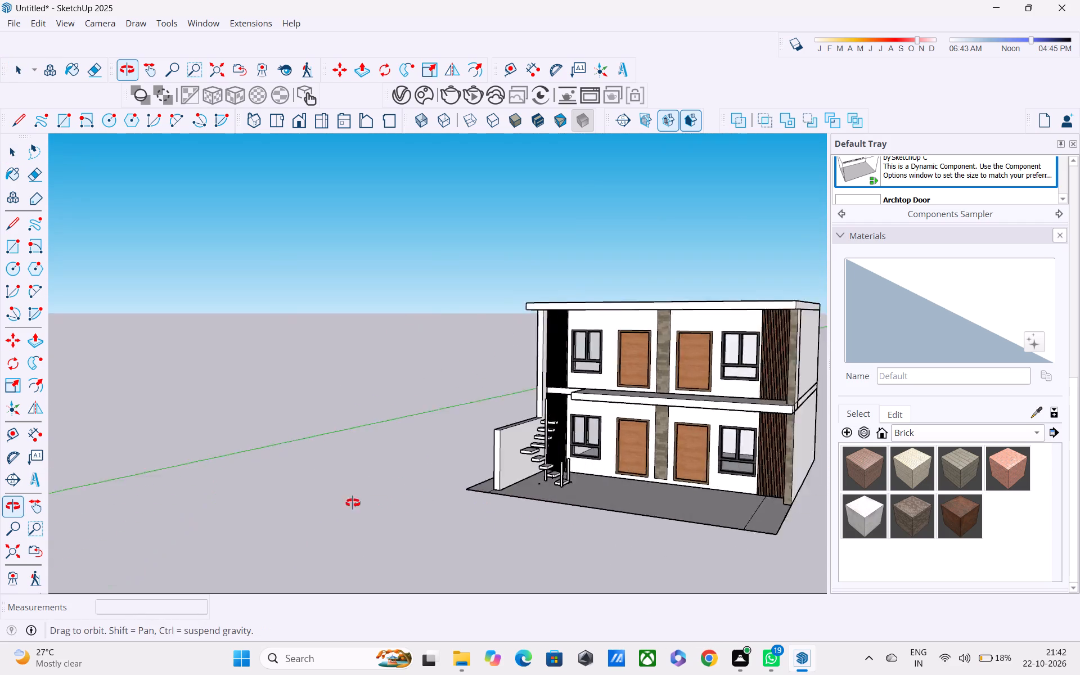
middle_click_drag(353, 503, 229, 503)
scroll(396, 491, "up", 12)
middle_click_drag(472, 484, 602, 481)
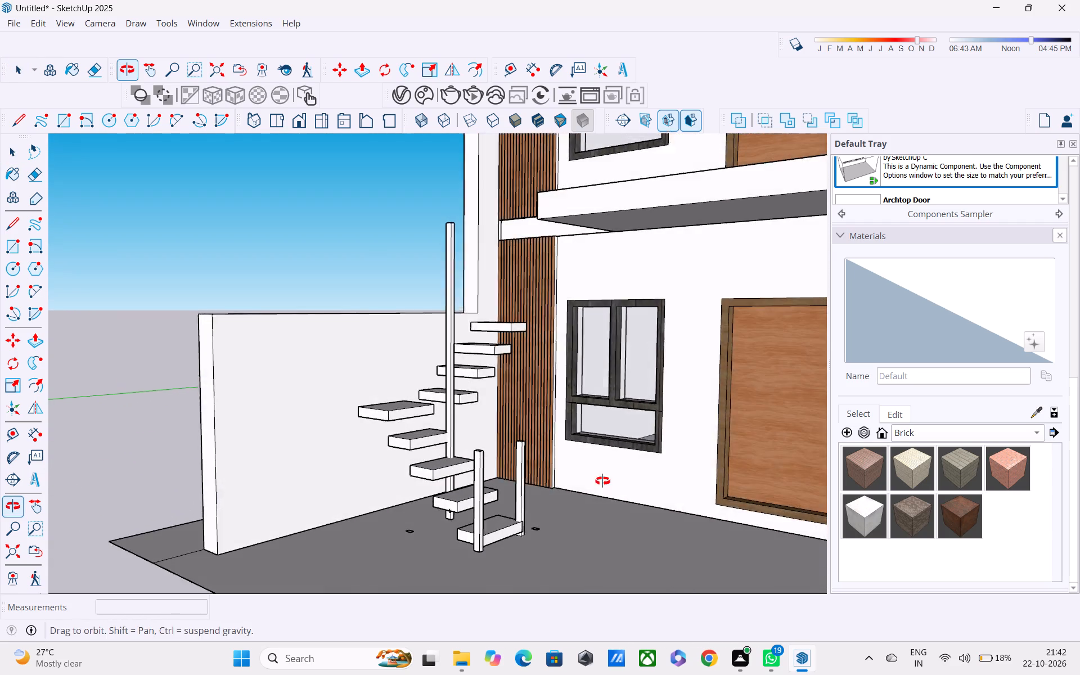
middle_click_drag(602, 481, 604, 480)
scroll(423, 591, "up", 4)
left_click_drag(394, 493, 426, 521)
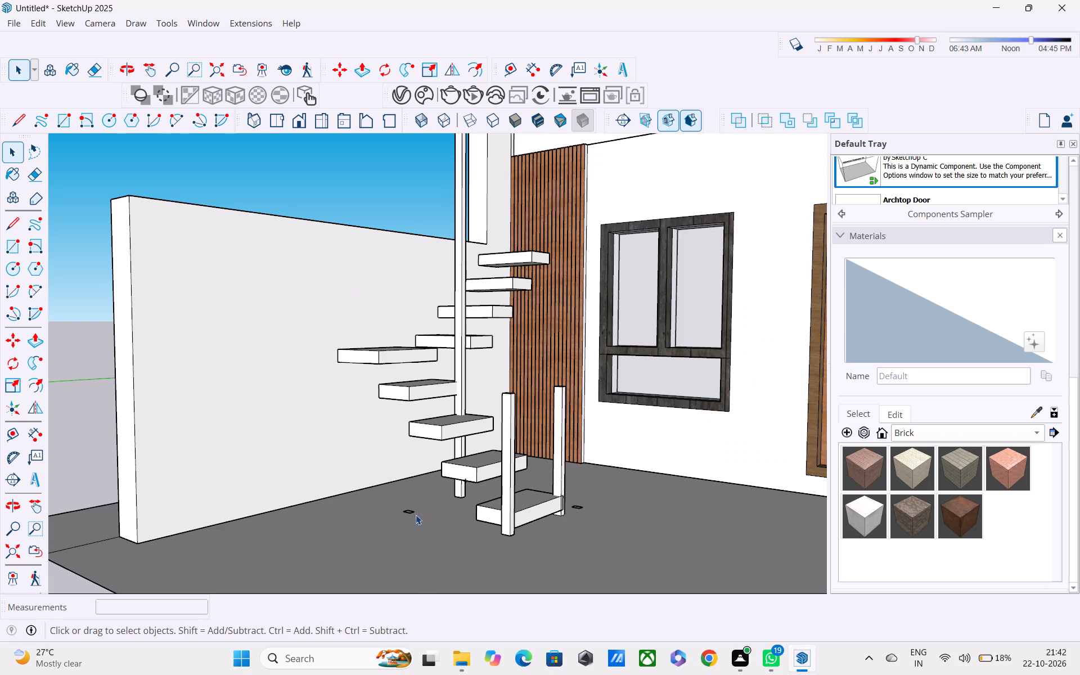
double_click(410, 512)
double_click(410, 512)
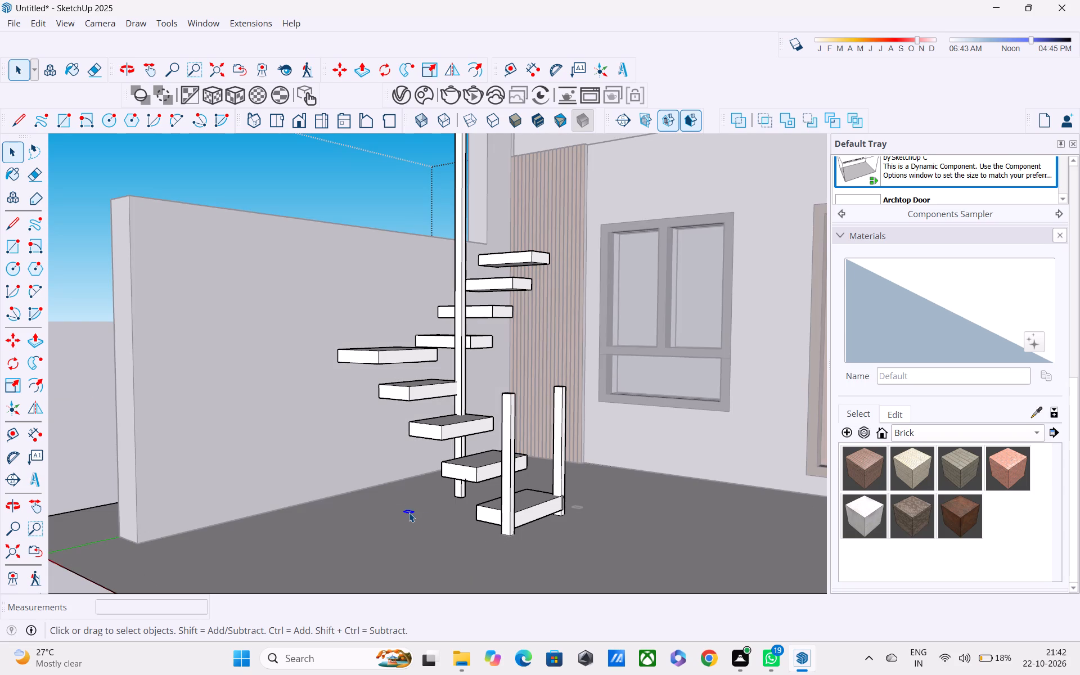
key("Delete")
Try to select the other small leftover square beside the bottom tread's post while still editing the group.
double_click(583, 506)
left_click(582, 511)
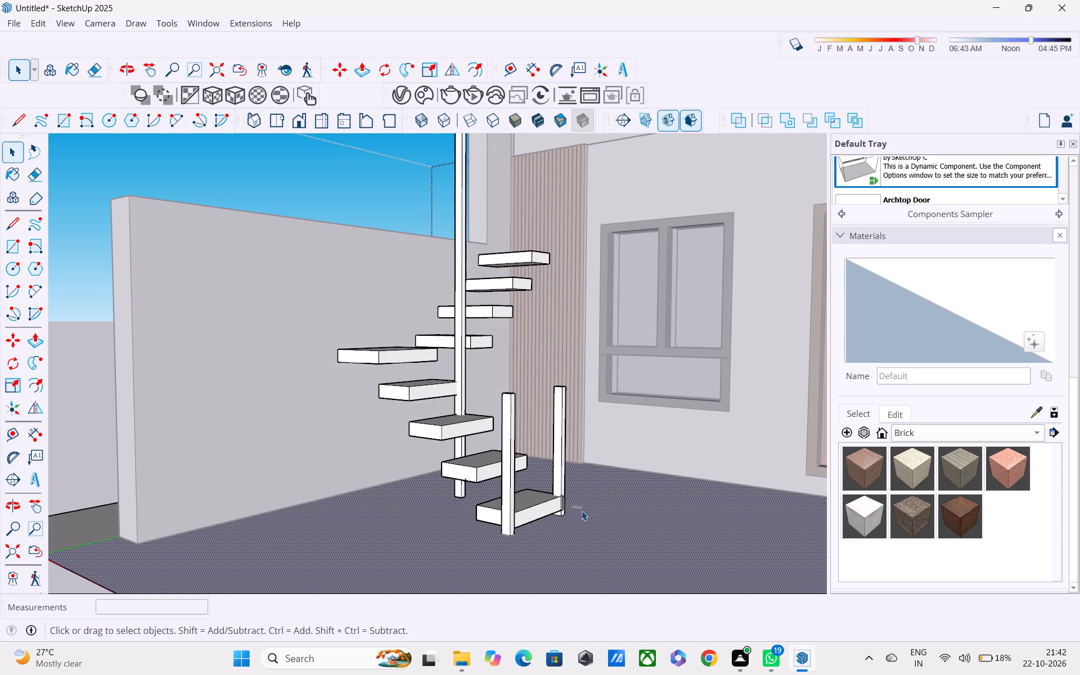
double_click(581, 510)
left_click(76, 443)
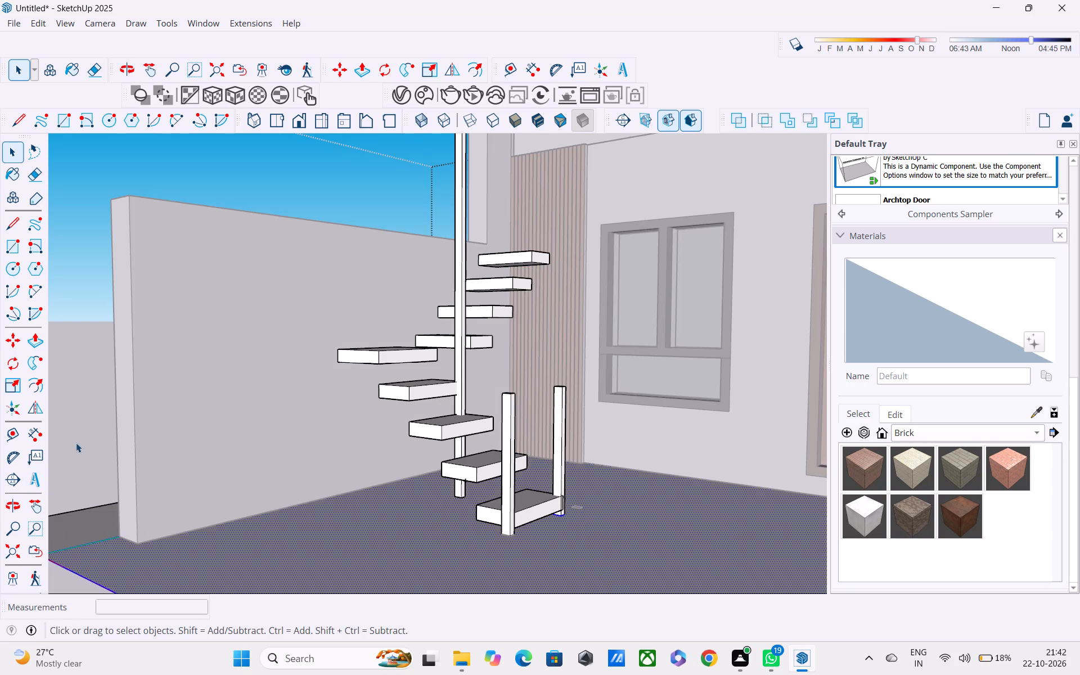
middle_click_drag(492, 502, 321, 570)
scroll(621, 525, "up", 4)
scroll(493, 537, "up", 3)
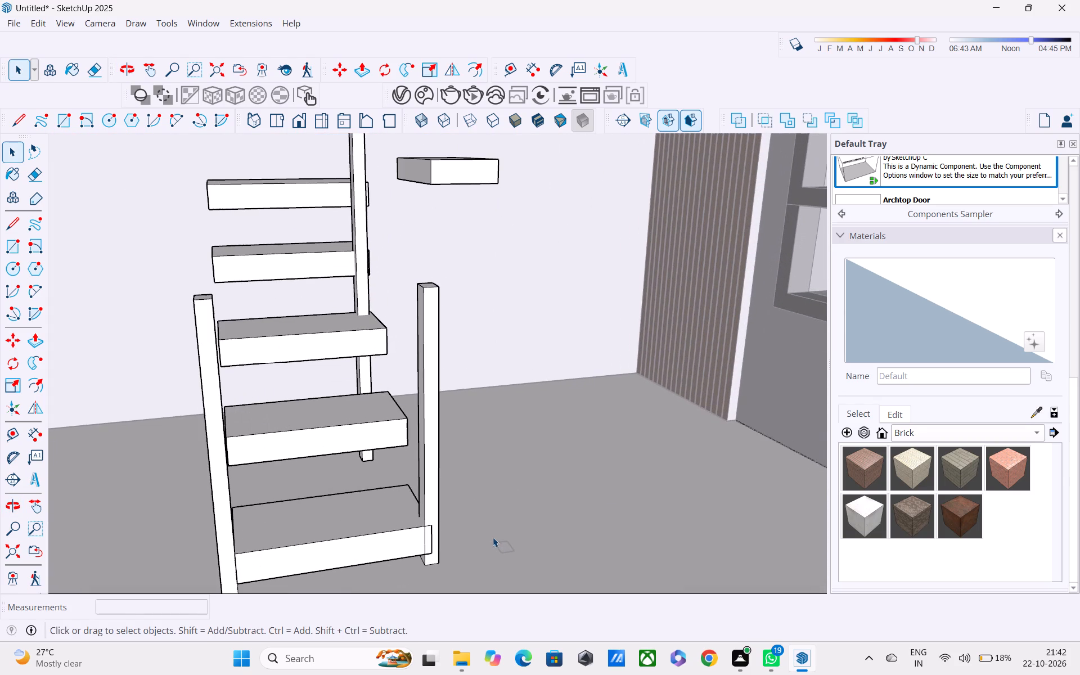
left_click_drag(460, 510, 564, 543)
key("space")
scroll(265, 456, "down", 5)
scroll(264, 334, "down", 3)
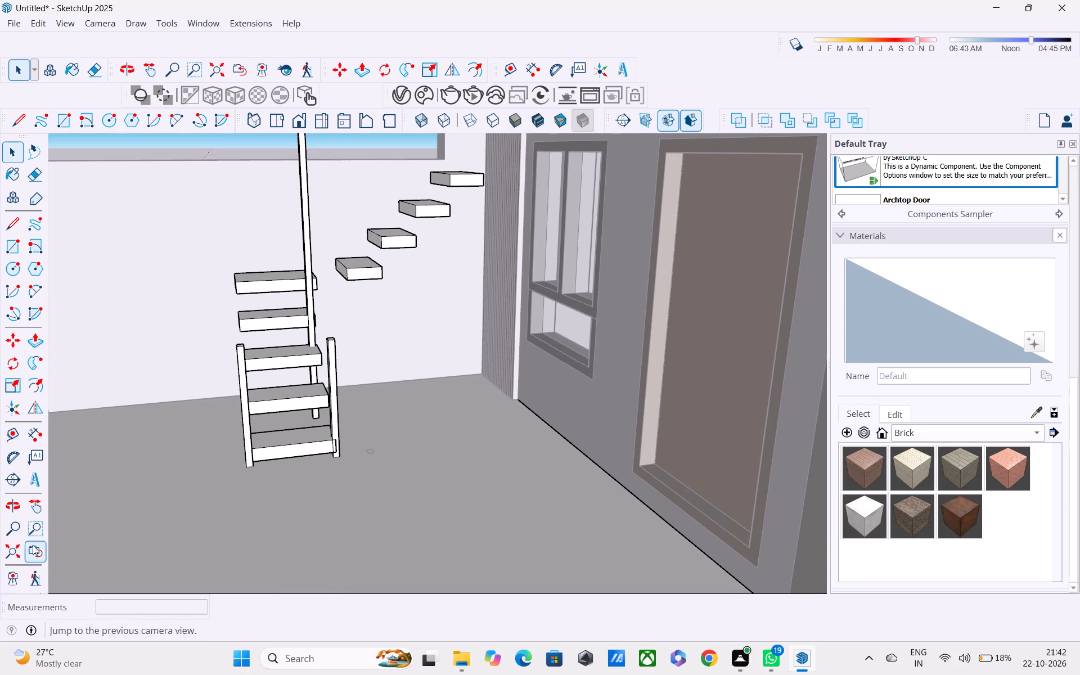
Exit group editing and delete the small leftover square on the paving beside the bottom tread's post.
left_click(8, 561)
left_click(179, 444)
middle_click_drag(247, 460, 325, 486)
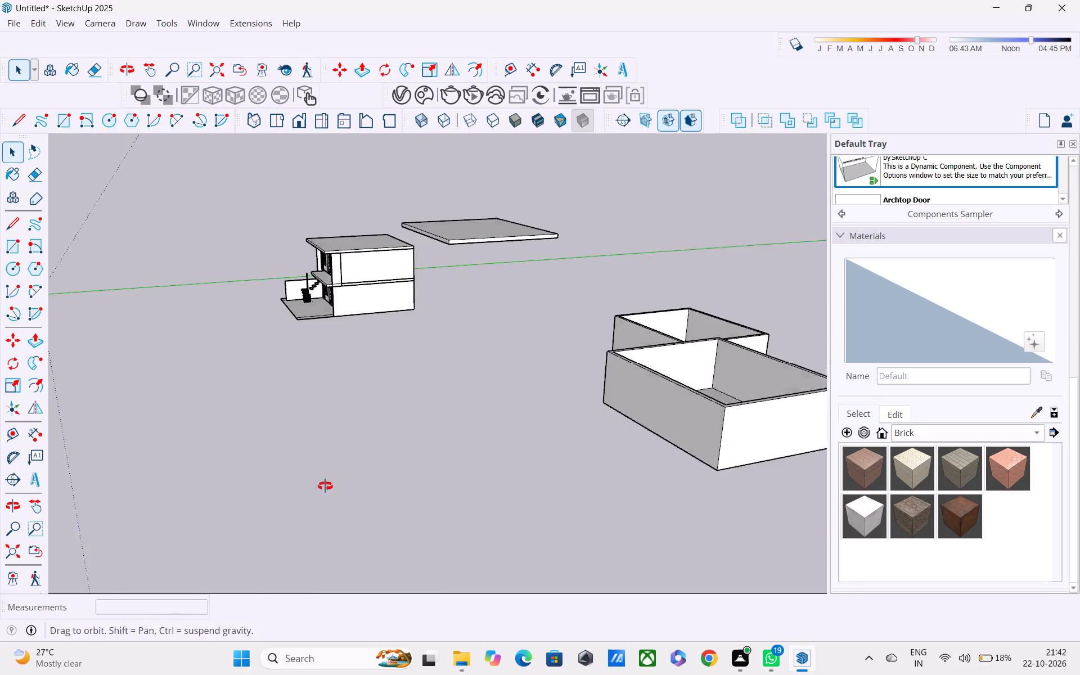
middle_click_drag(325, 486, 422, 487)
scroll(296, 370, "up", 8)
scroll(259, 296, "up", 4)
middle_click_drag(258, 290, 291, 345)
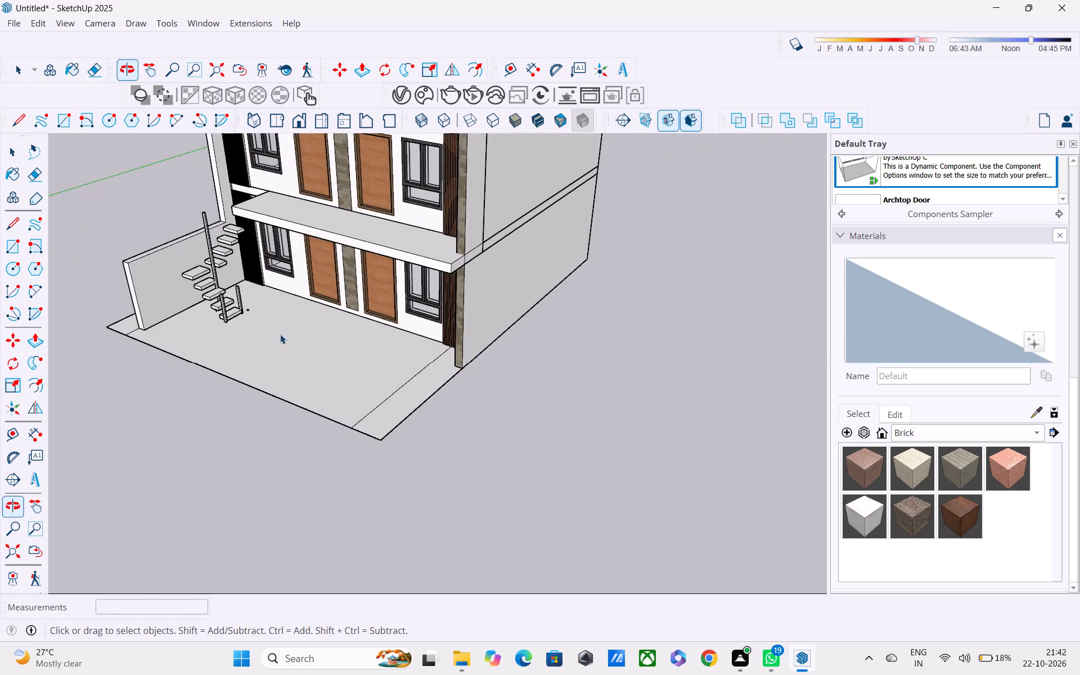
scroll(266, 323, "up", 9)
scroll(224, 295, "up", 4)
left_click_drag(217, 281, 257, 310)
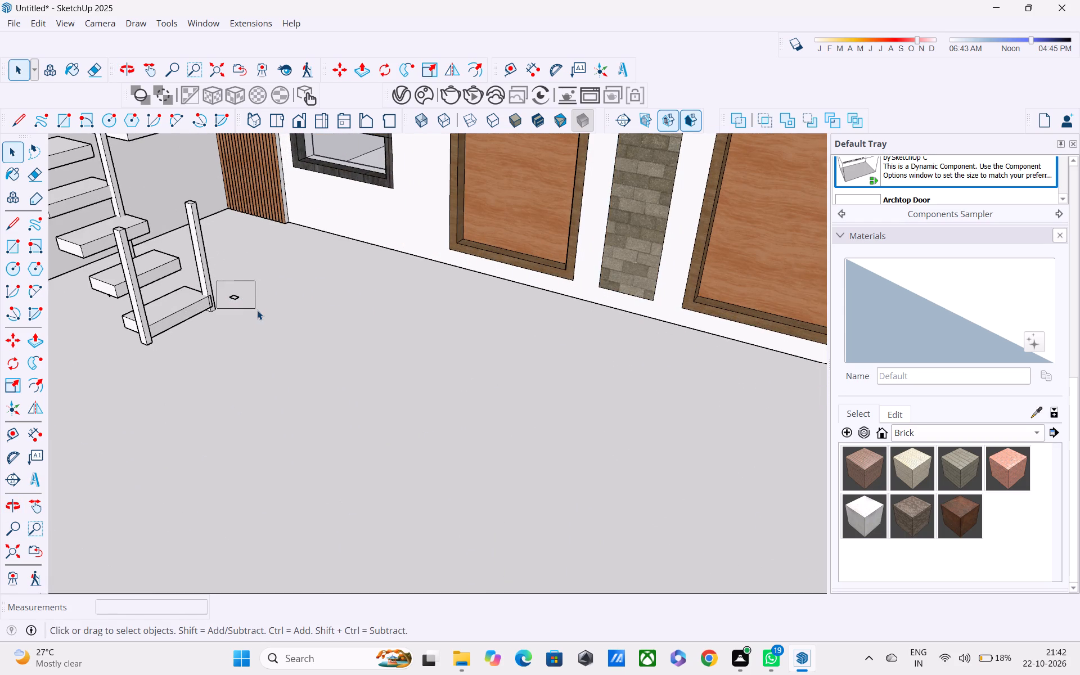
left_click_drag(257, 310, 258, 311)
key("Delete")
Examine the cleaned-up staircase against the boundary wall, house front and balcony slab.
scroll(228, 339, "down", 2)
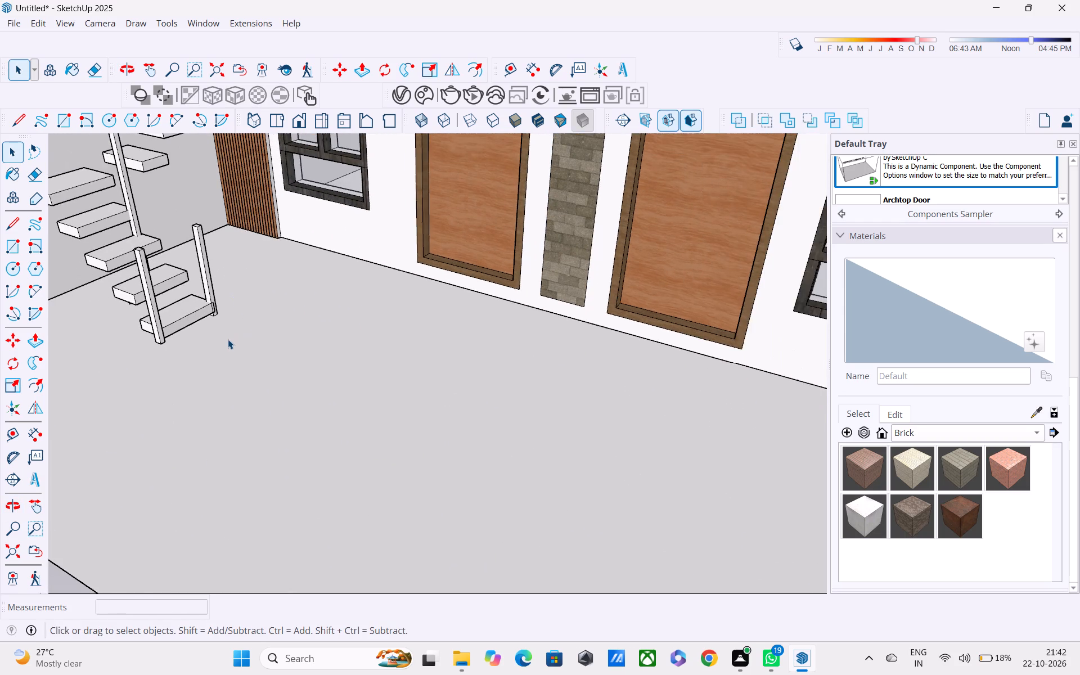
scroll(228, 339, "down", 5)
middle_click_drag(225, 354, 386, 294)
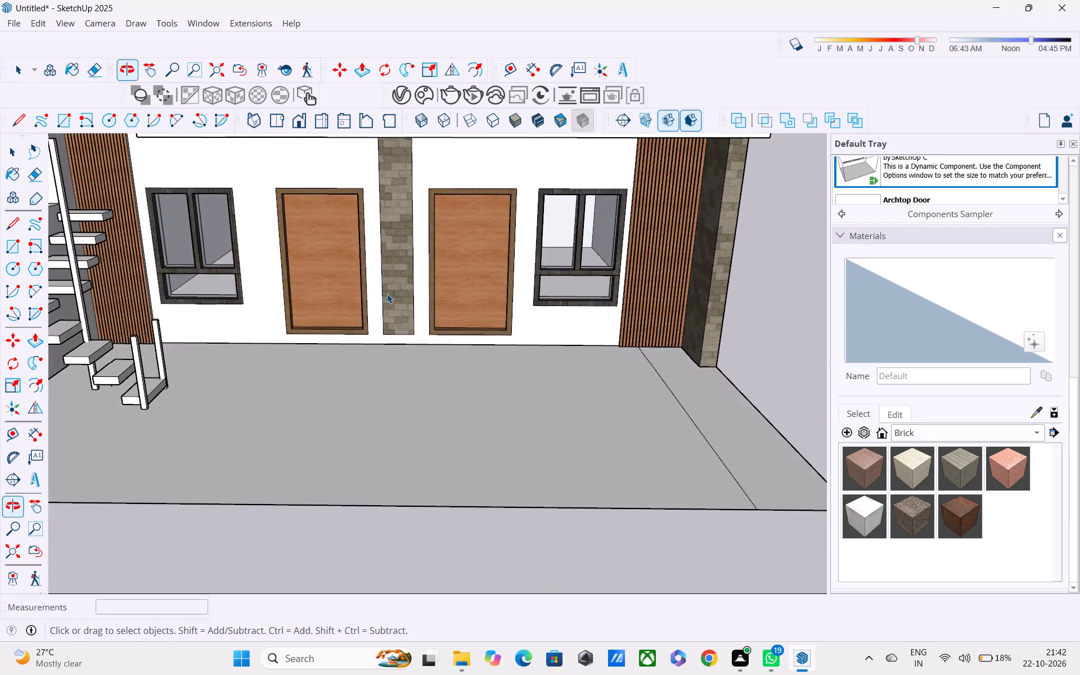
scroll(387, 294, "down", 1)
middle_click_drag(472, 317, 655, 318, "shift")
scroll(532, 332, "down", 1)
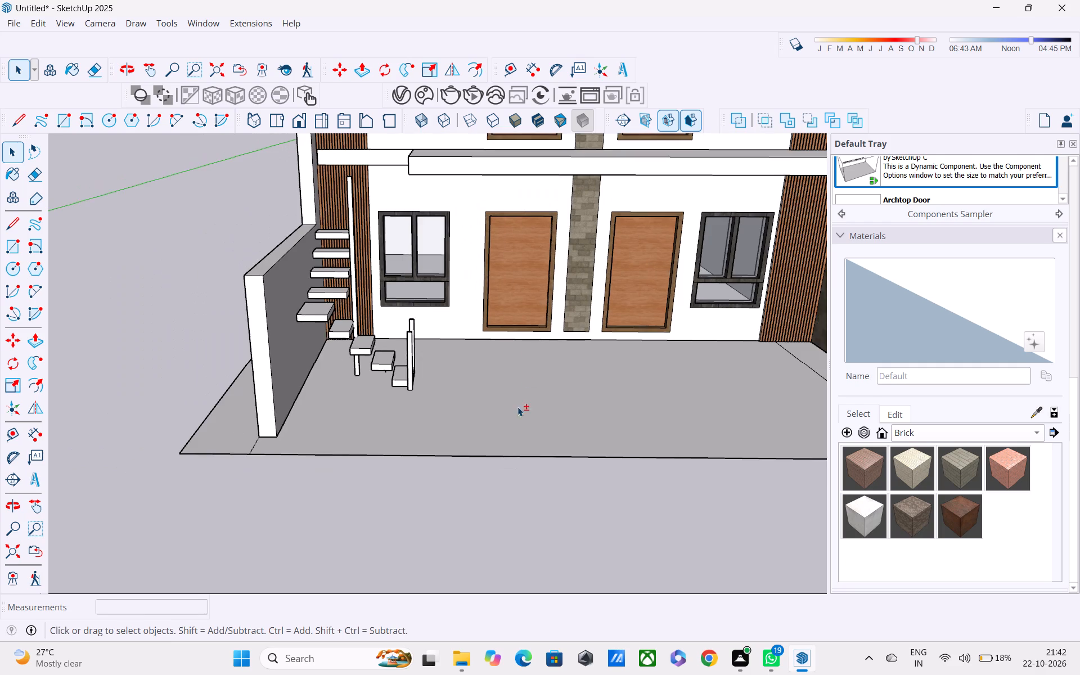
middle_click_drag(516, 412, 502, 424, "shift")
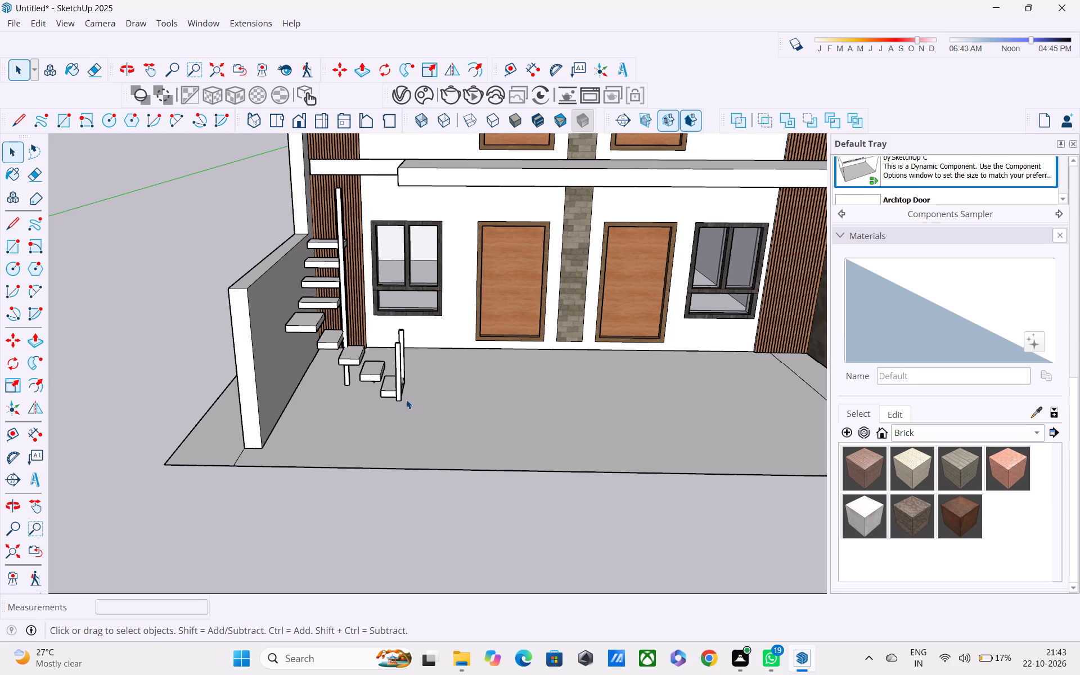
scroll(390, 415, "up", 1)
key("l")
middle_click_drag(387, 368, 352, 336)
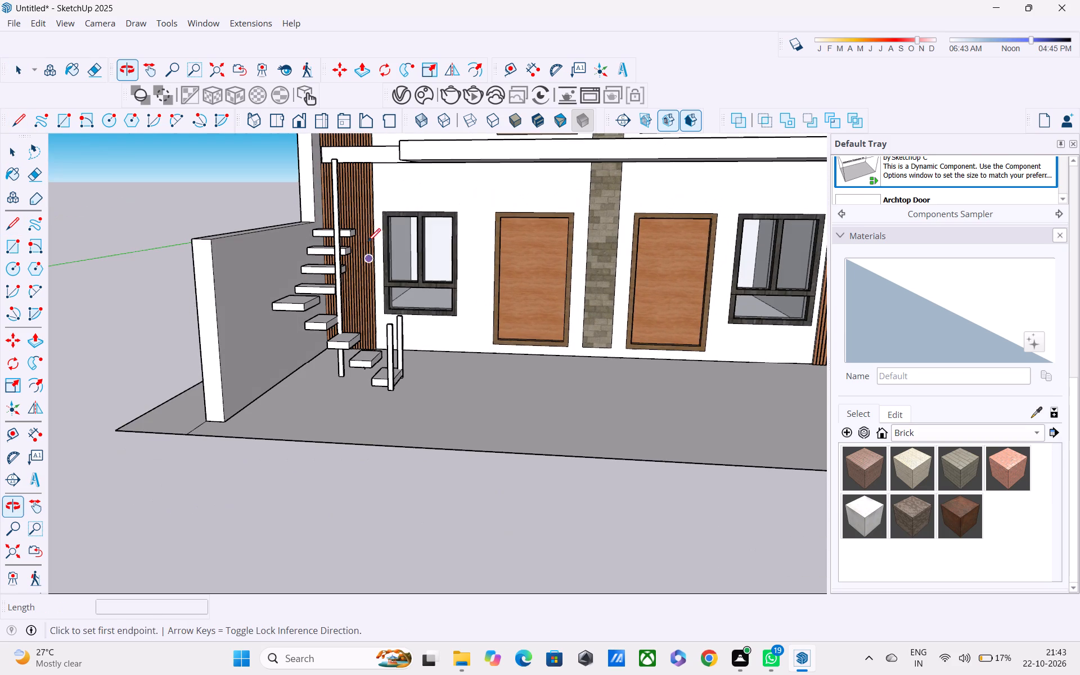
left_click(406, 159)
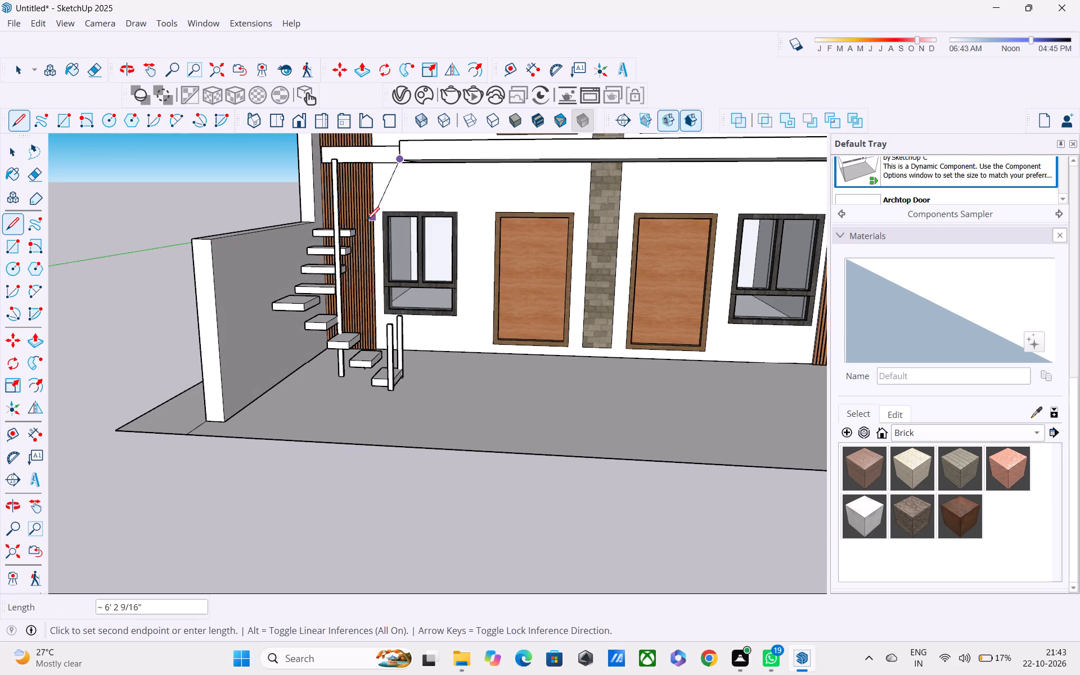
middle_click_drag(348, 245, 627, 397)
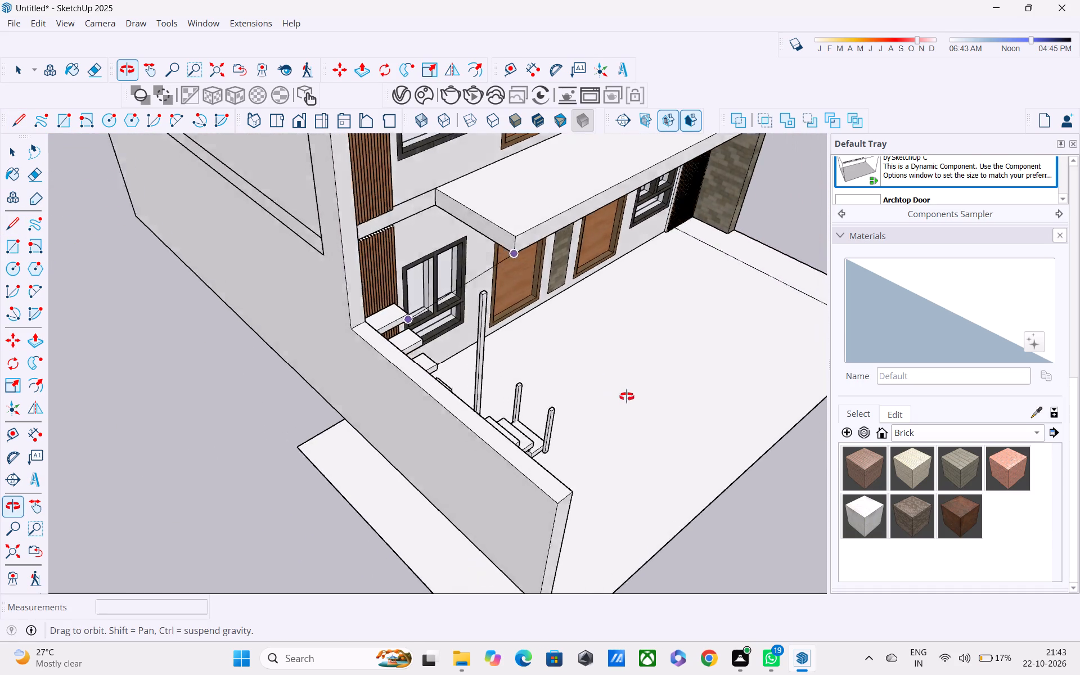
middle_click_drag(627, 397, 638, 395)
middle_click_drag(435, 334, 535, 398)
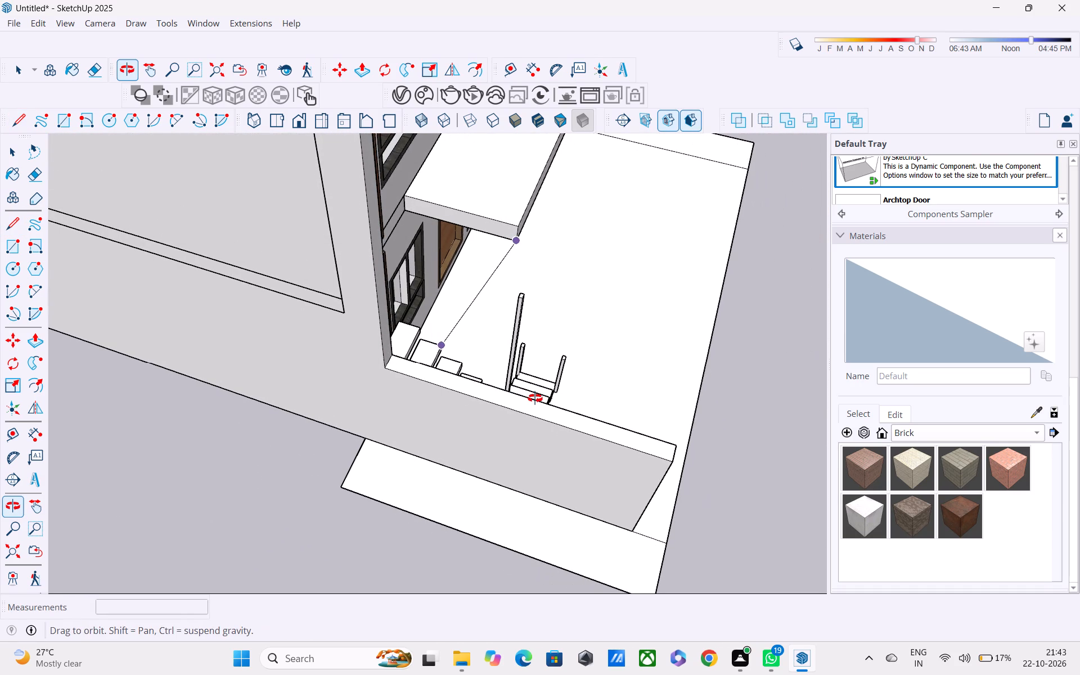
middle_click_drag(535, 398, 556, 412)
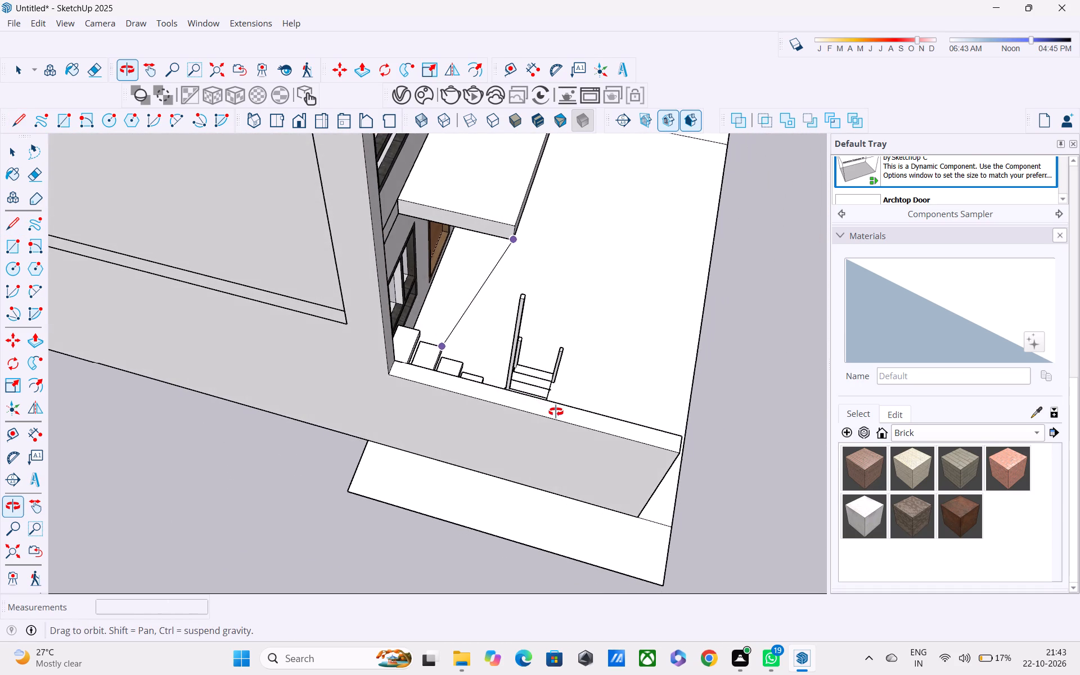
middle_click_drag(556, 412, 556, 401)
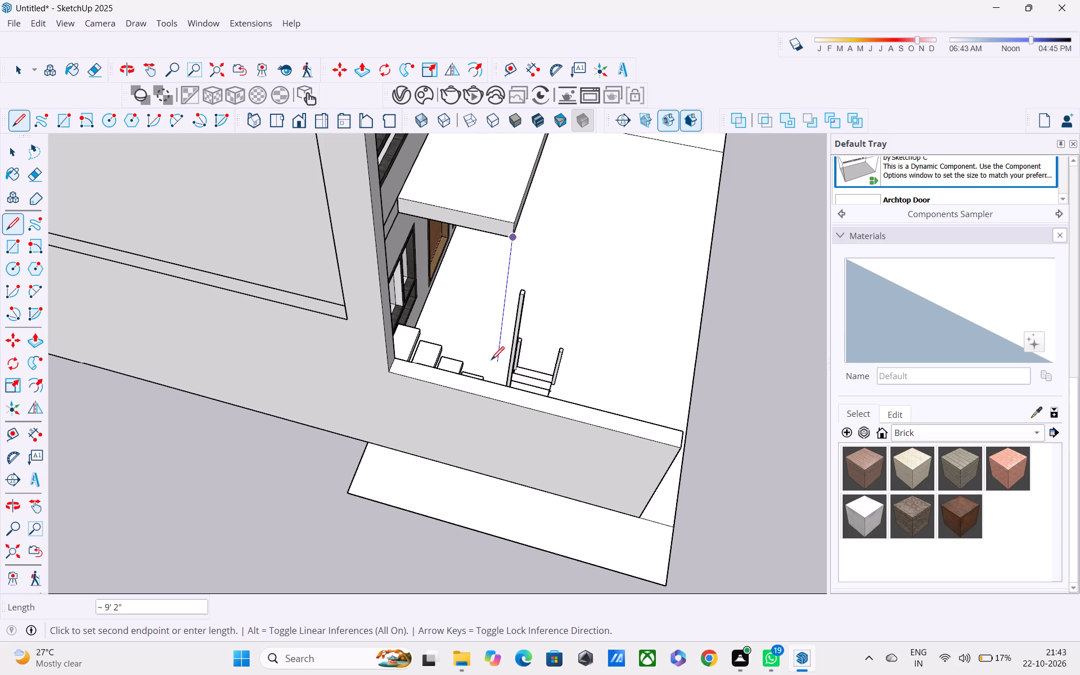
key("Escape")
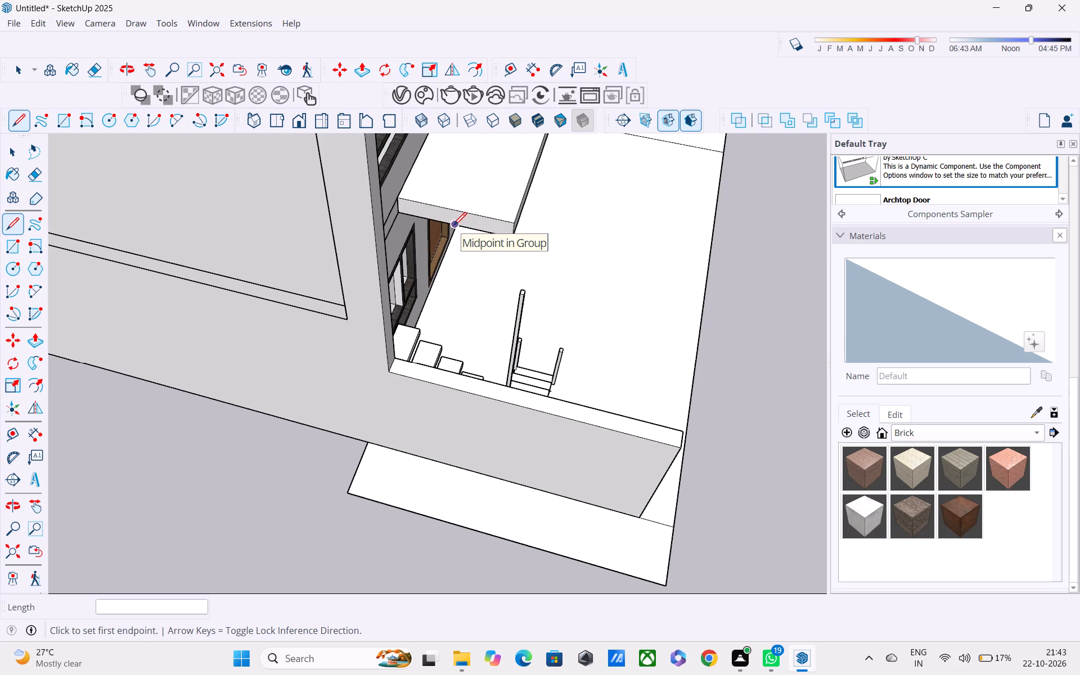
Draw a 3' line along the bottom edge of the balcony slab's end face, starting at the house wall corner.
left_click(399, 216)
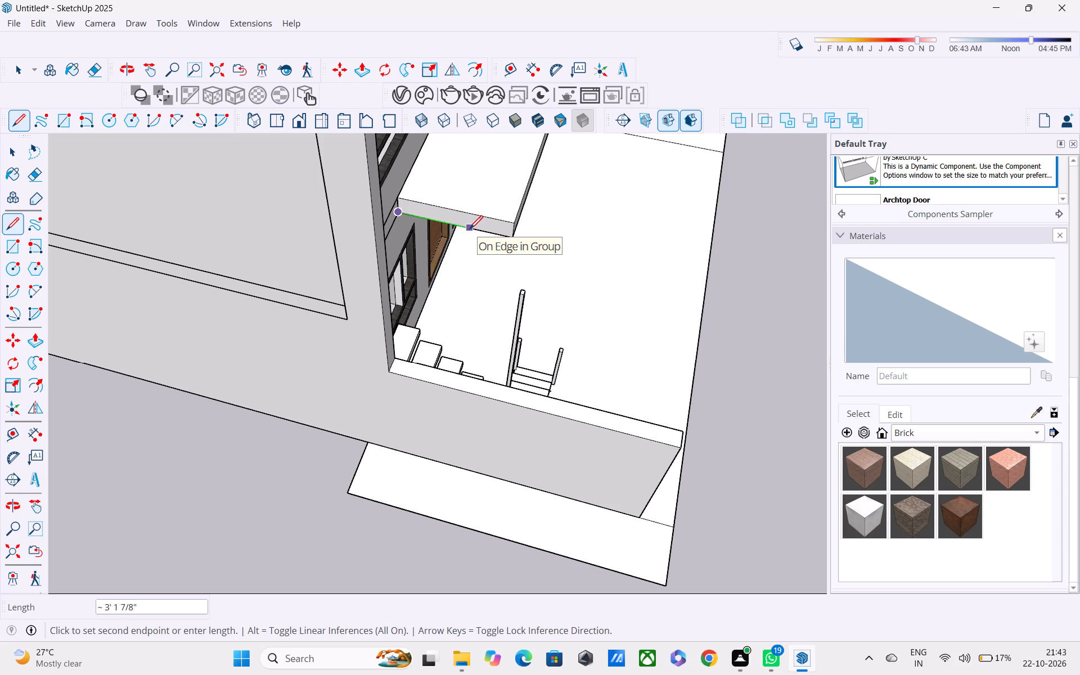
type("3'")
key("Return")
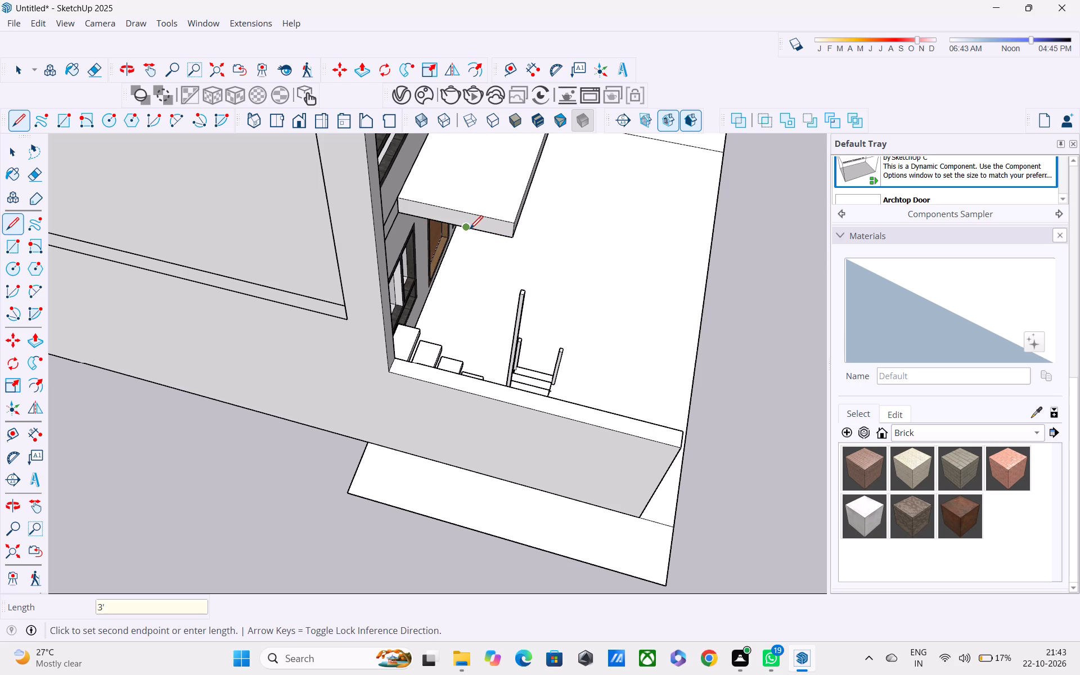
Draw a sloping line about 5' 3 13/16" from the end of the 3' line to the second-highest tread's top corner farther from the house.
left_click(465, 230)
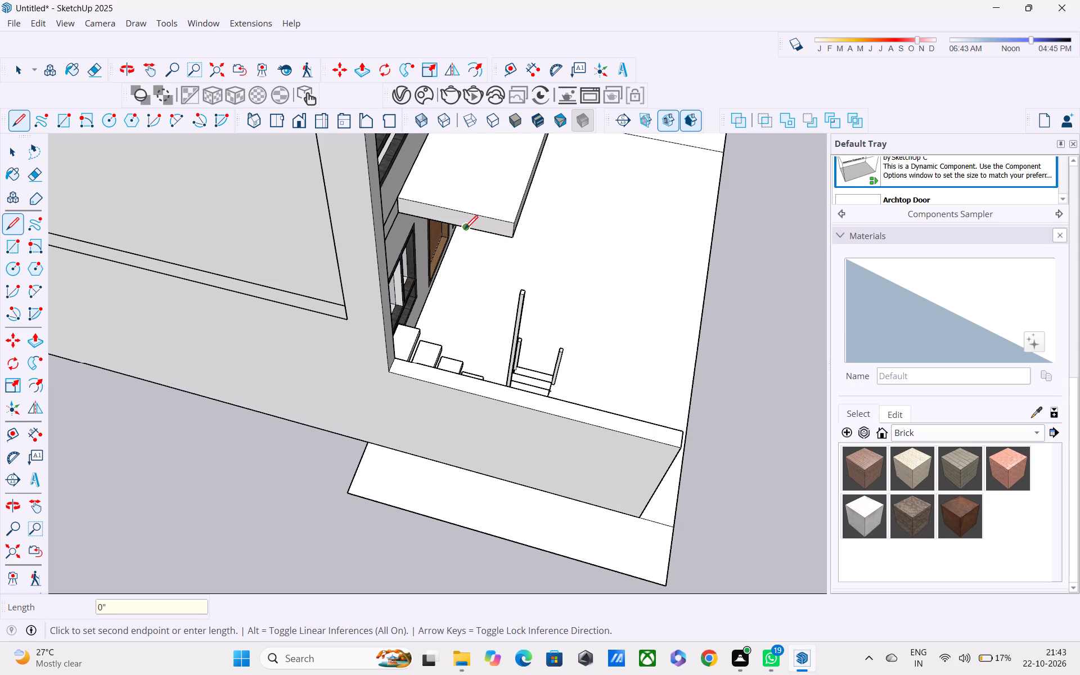
middle_click_drag(443, 322, 9, 290)
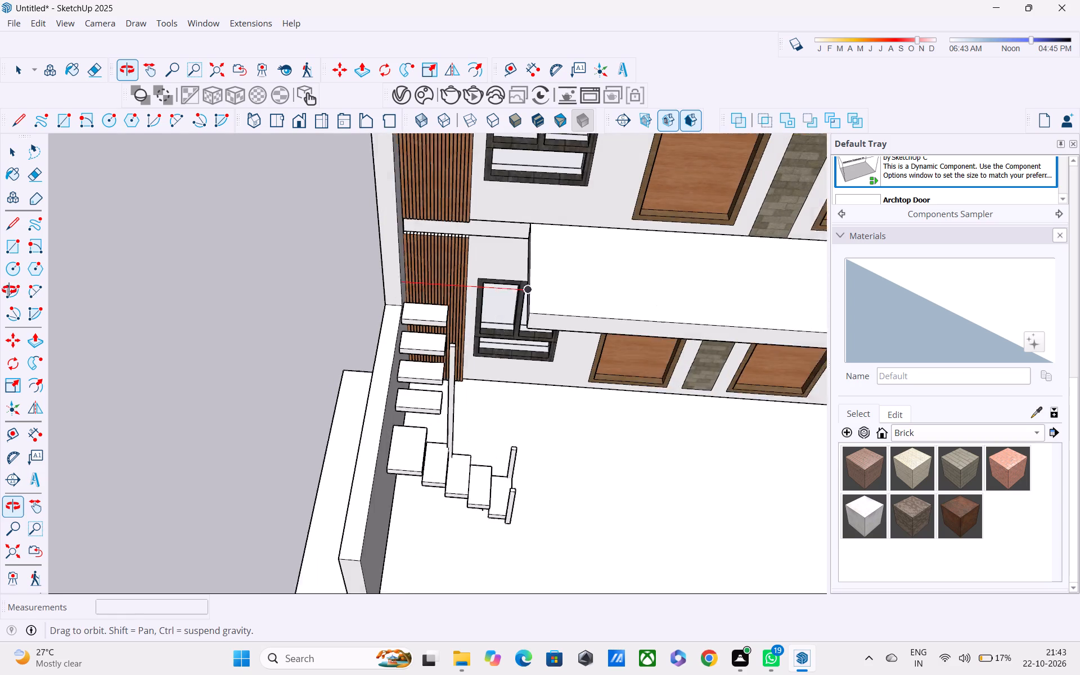
middle_click_drag(9, 290, 8, 289)
middle_click_drag(507, 323, 480, 169)
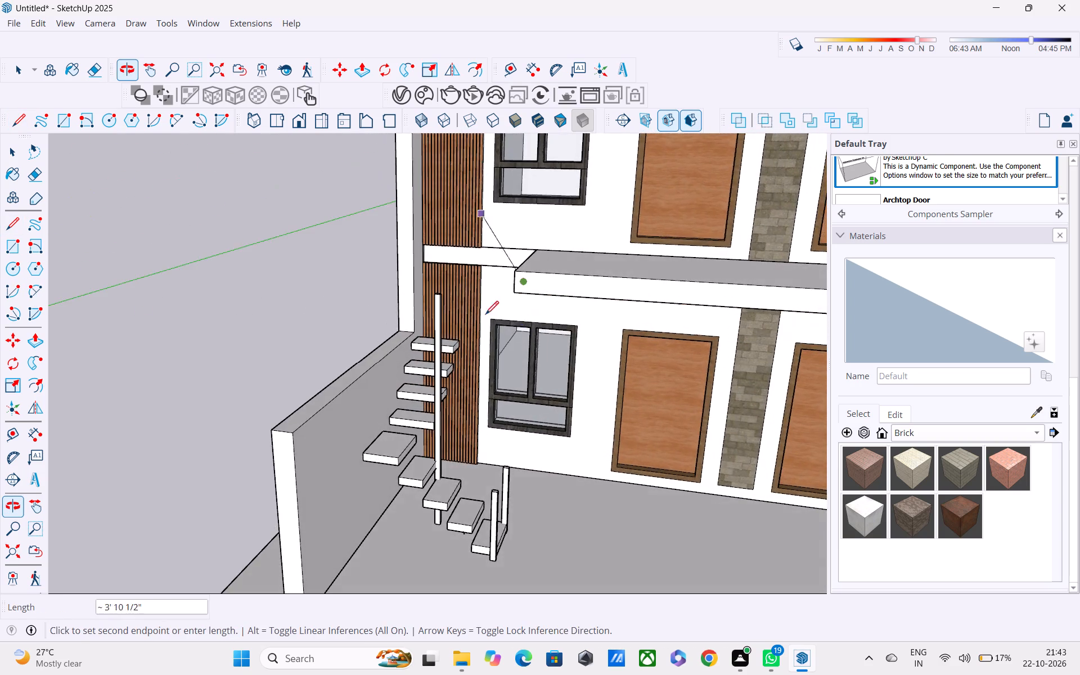
scroll(489, 371, "up", 6)
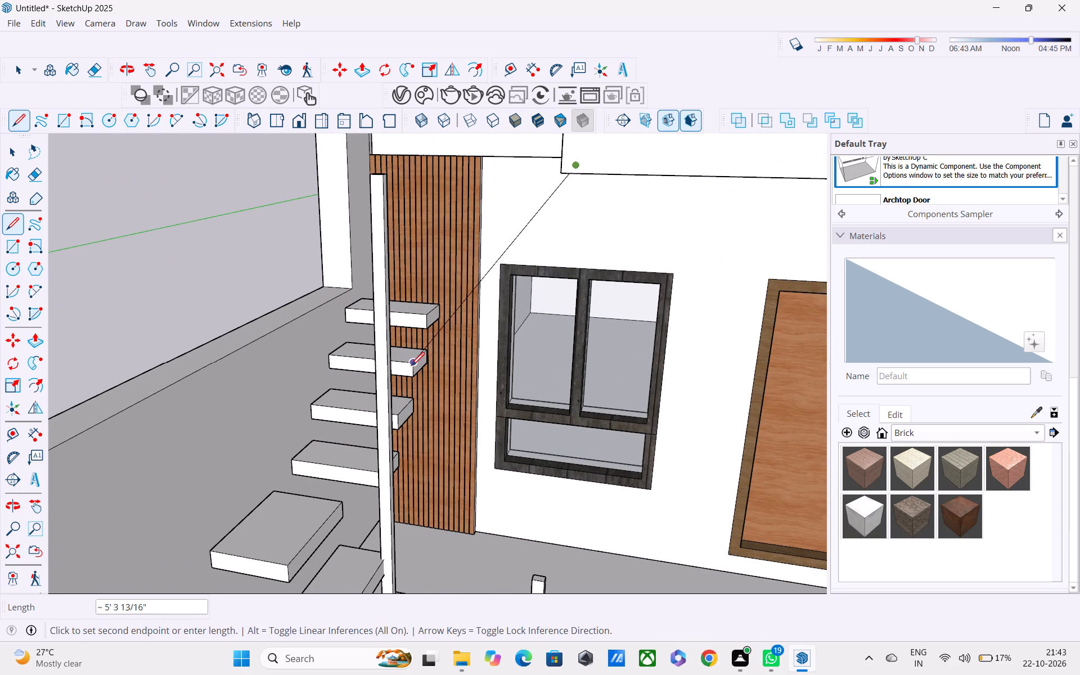
middle_click_drag(403, 360, 228, 289)
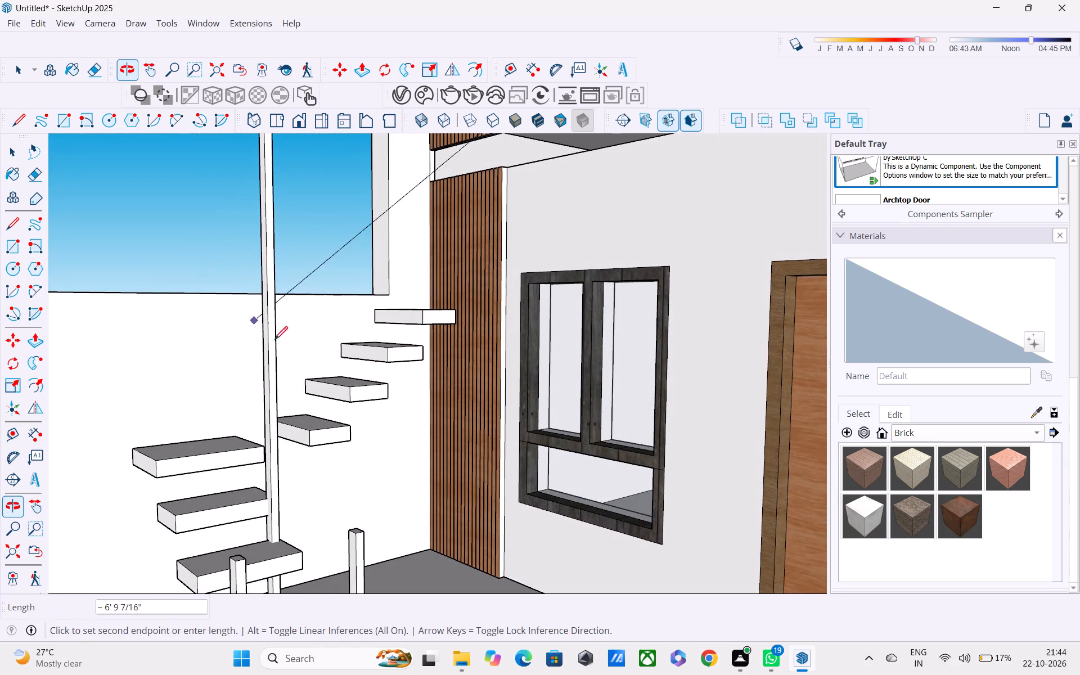
middle_click_drag(373, 393, 418, 415)
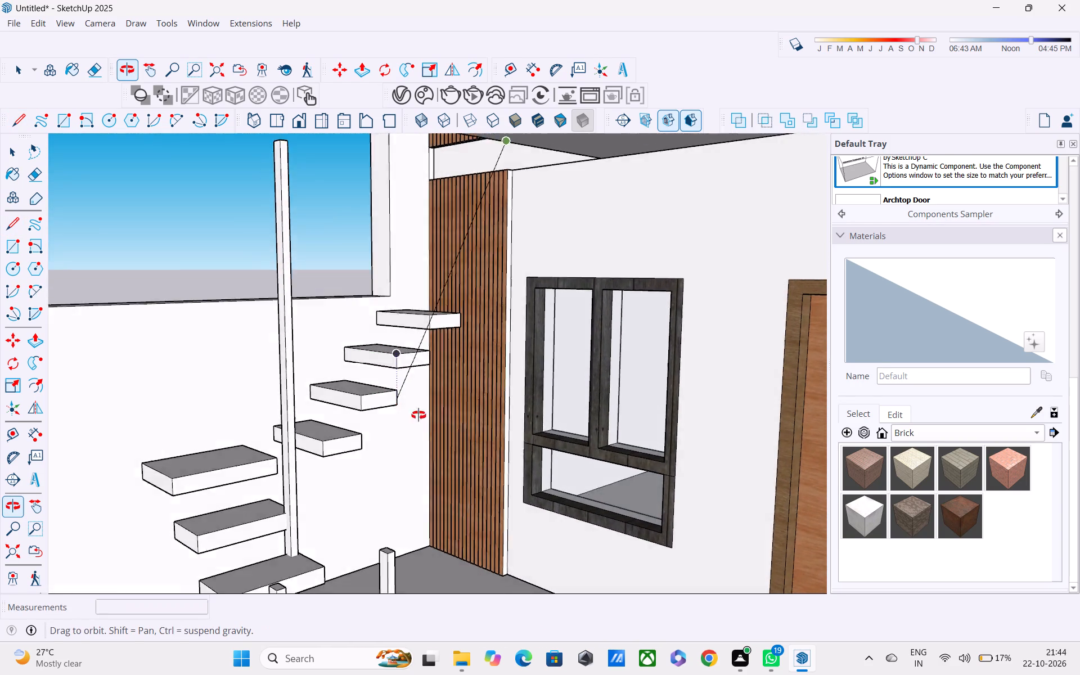
middle_click_drag(418, 415, 956, 567)
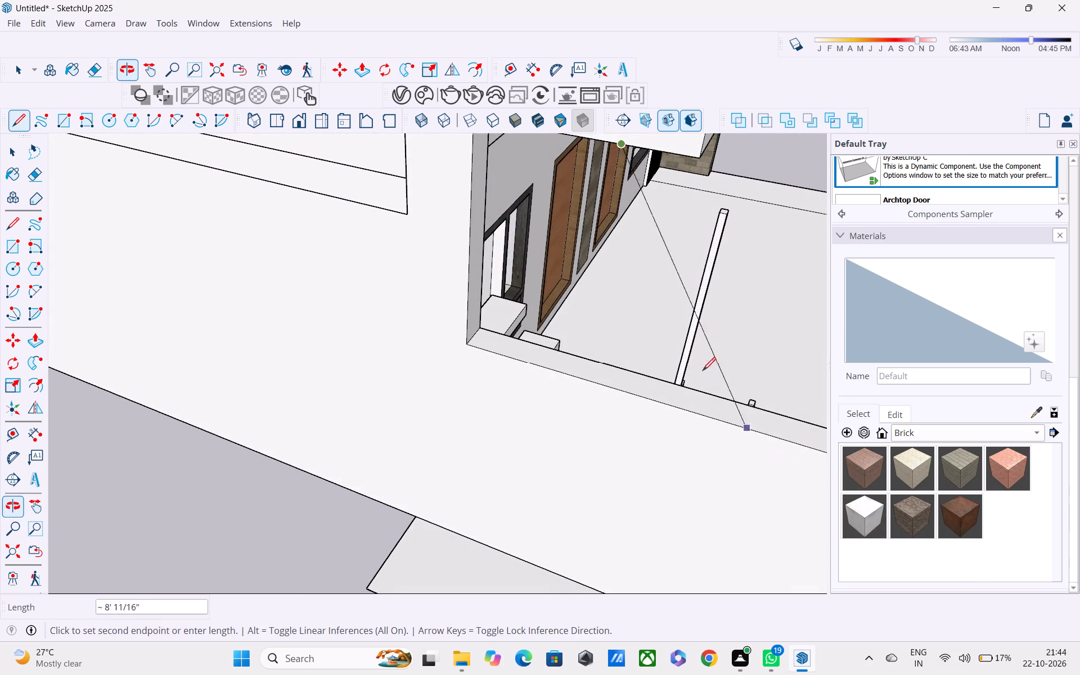
middle_click_drag(629, 307, 685, 383)
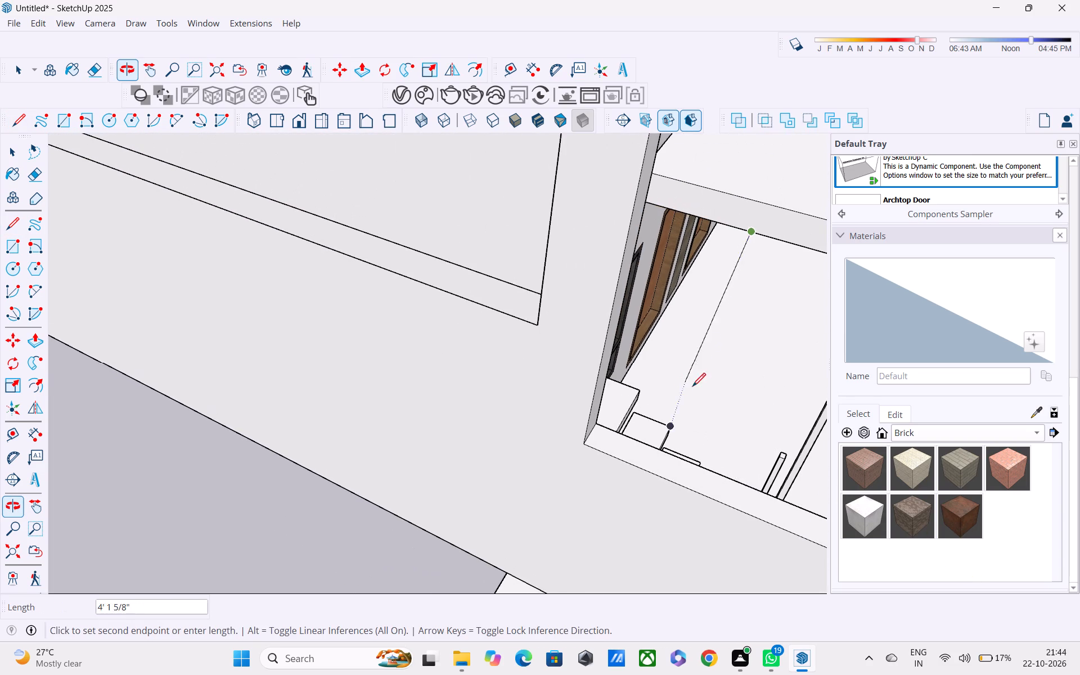
middle_click_drag(661, 422, 647, 412)
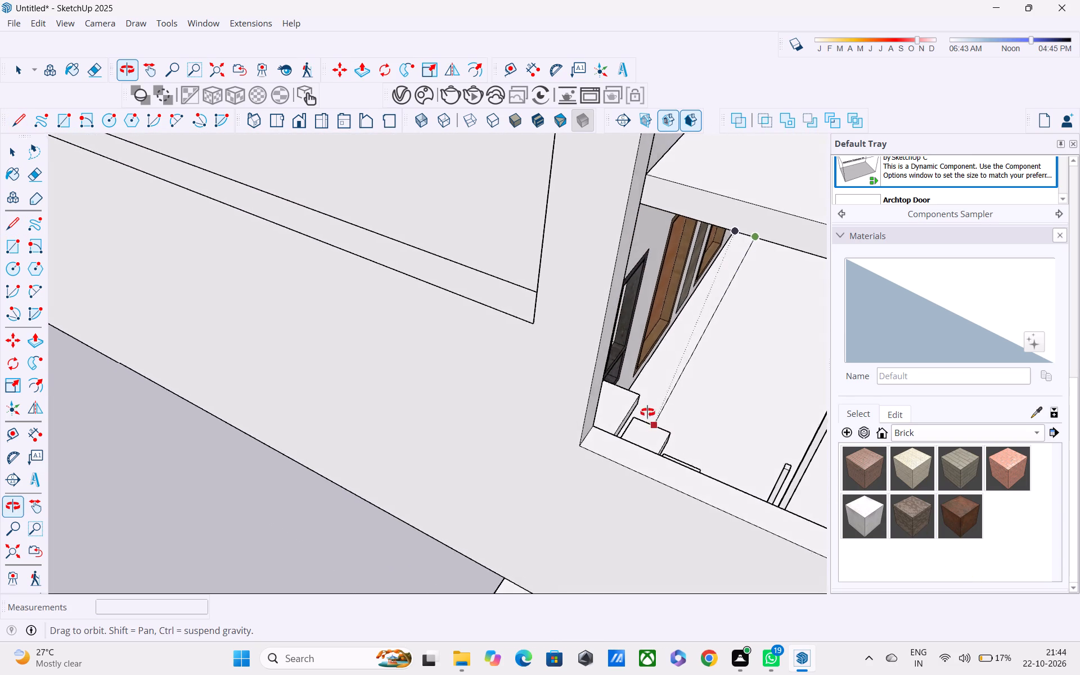
middle_click_drag(647, 412, 389, 310)
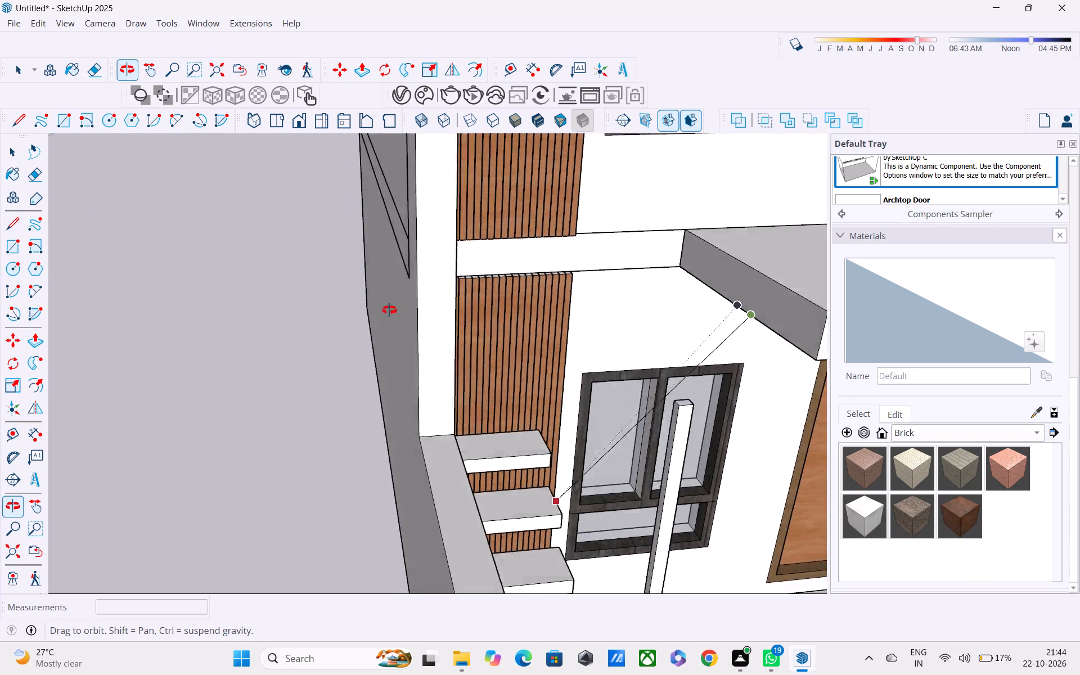
middle_click_drag(389, 310, 377, 275)
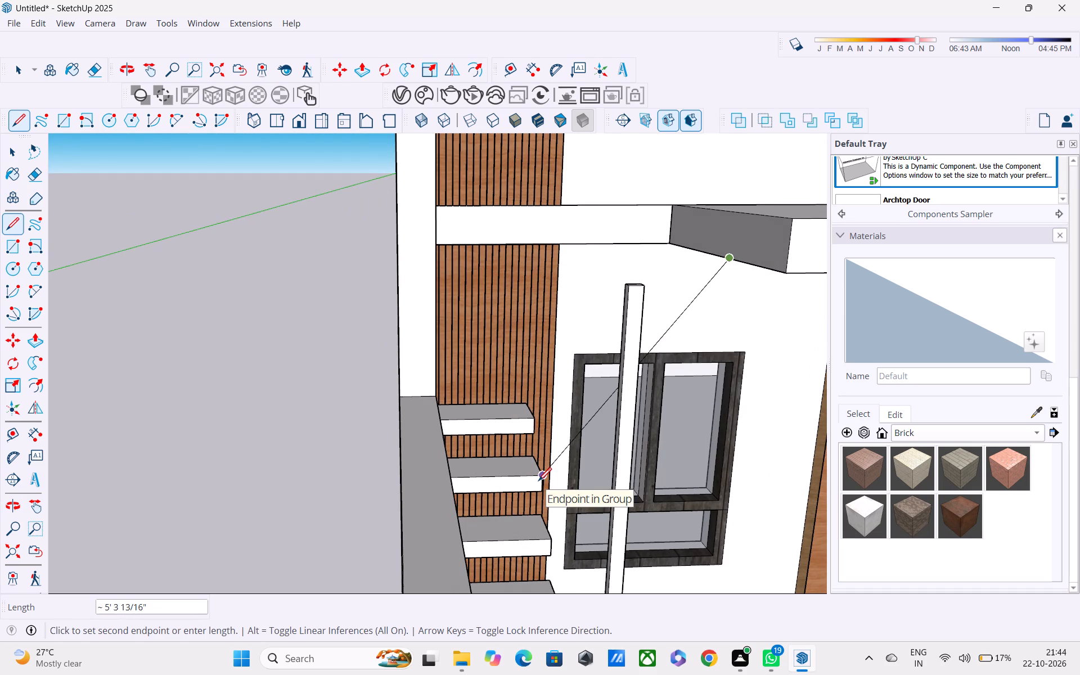
middle_click_drag(539, 483, 960, 464)
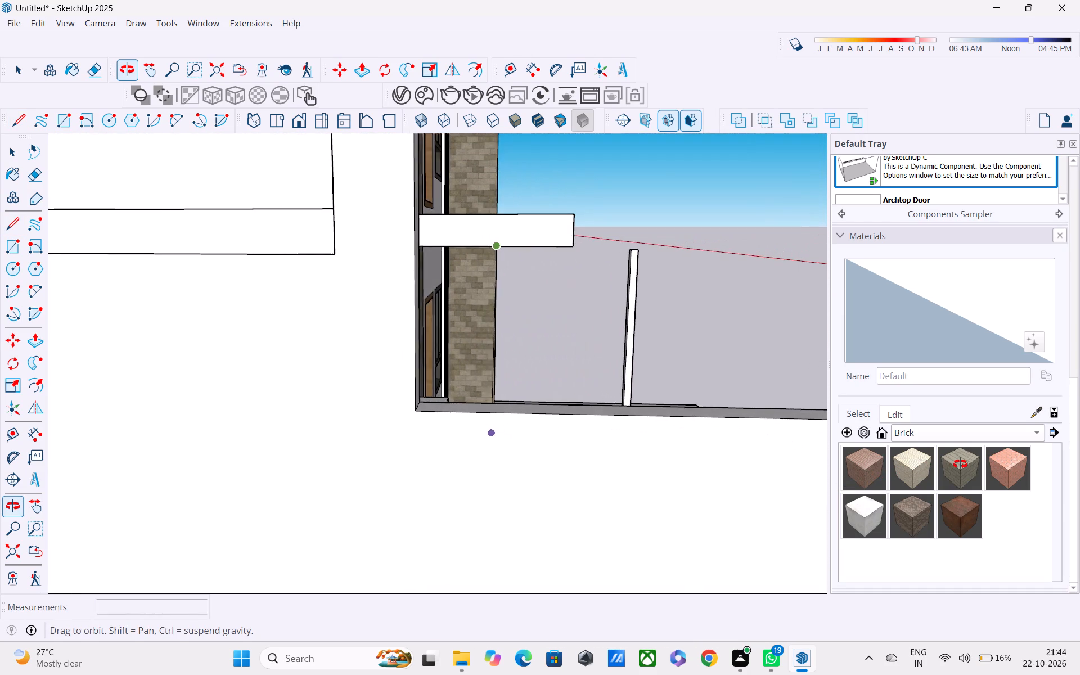
middle_click_drag(960, 464, 508, 571)
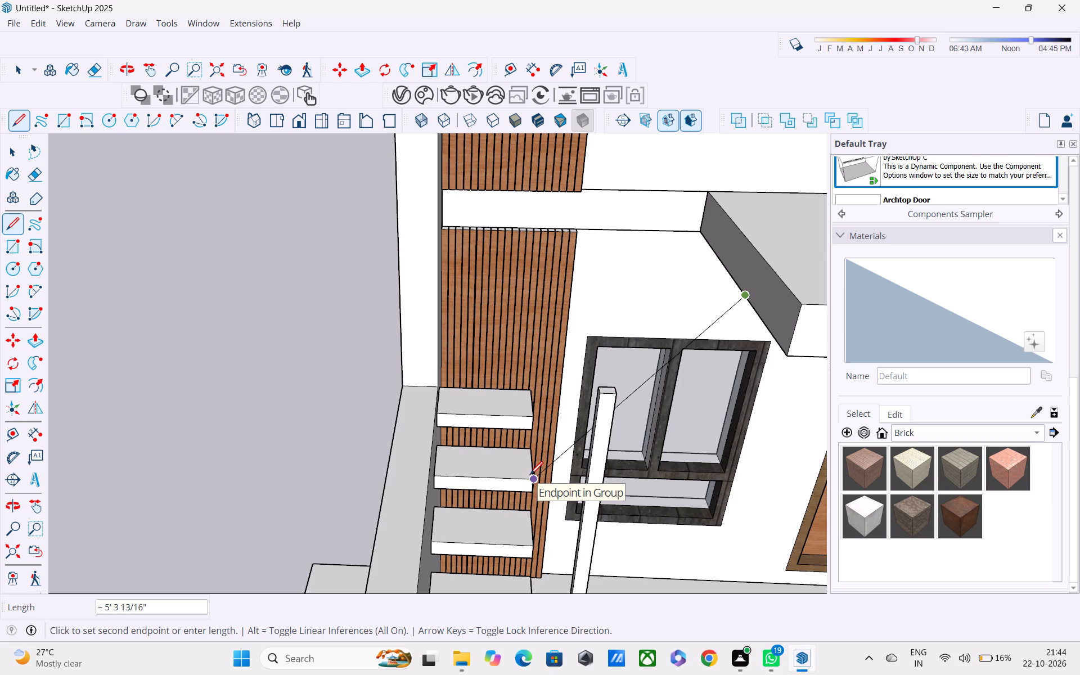
middle_click_drag(530, 476, 875, 418)
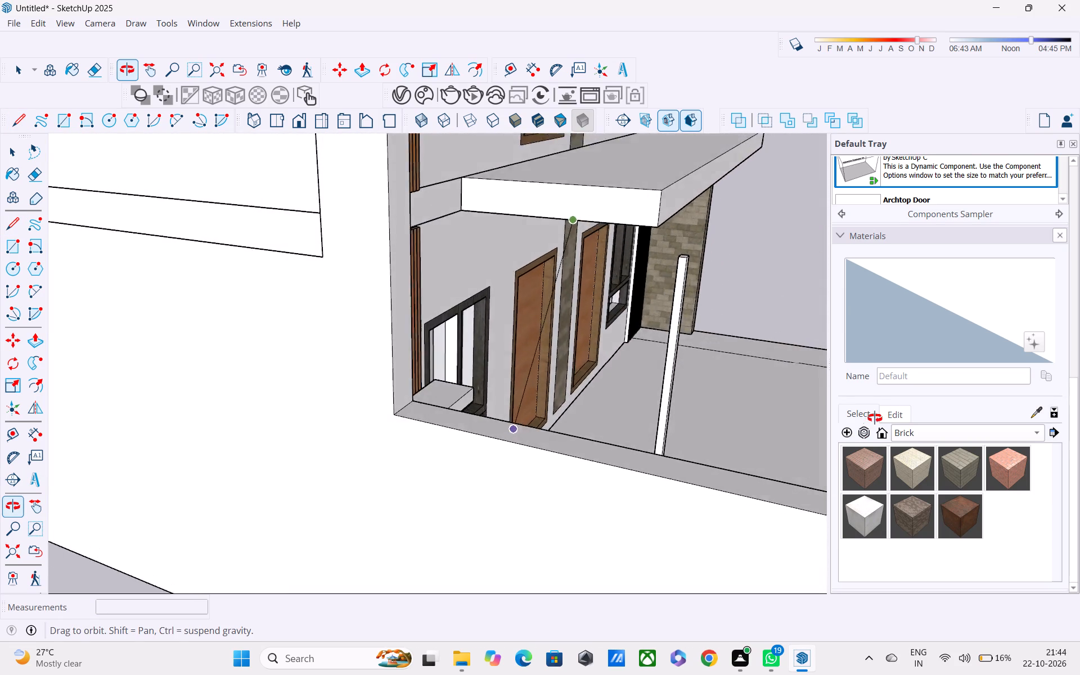
middle_click_drag(875, 418, 601, 498)
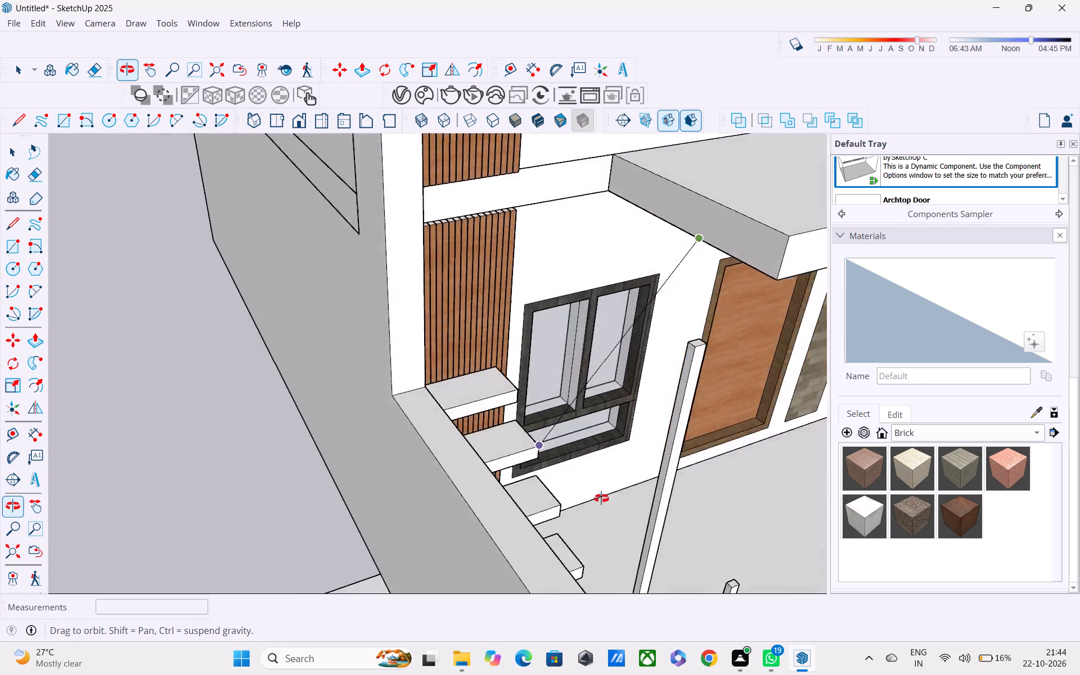
middle_click_drag(601, 498, 116, 268)
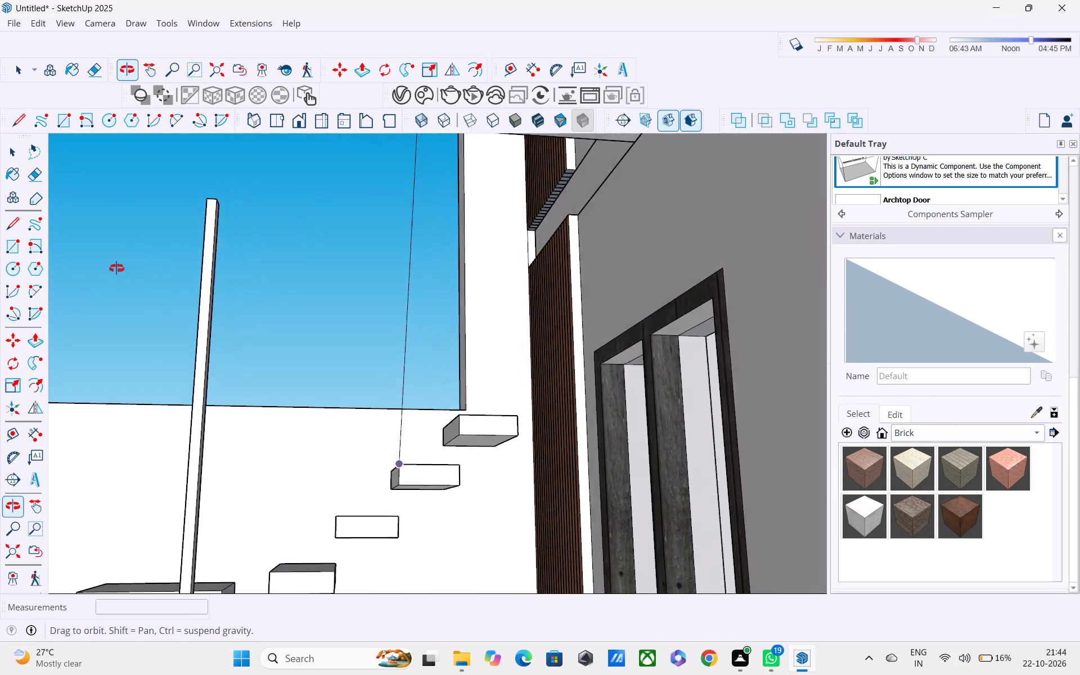
middle_click_drag(116, 268, 92, 290)
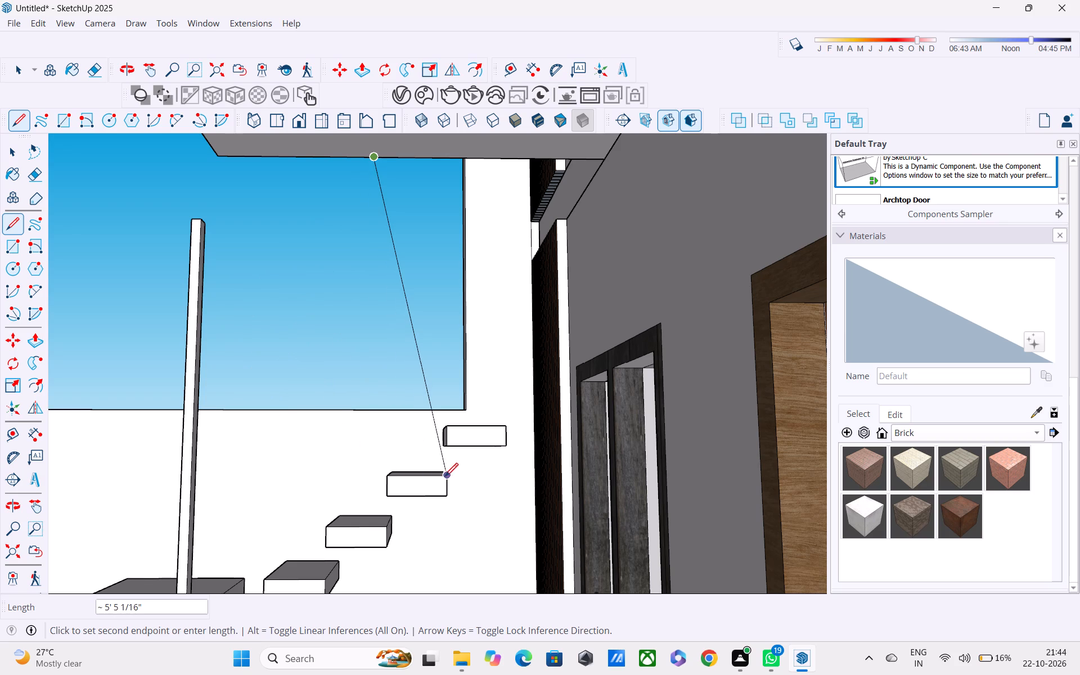
left_click(391, 475)
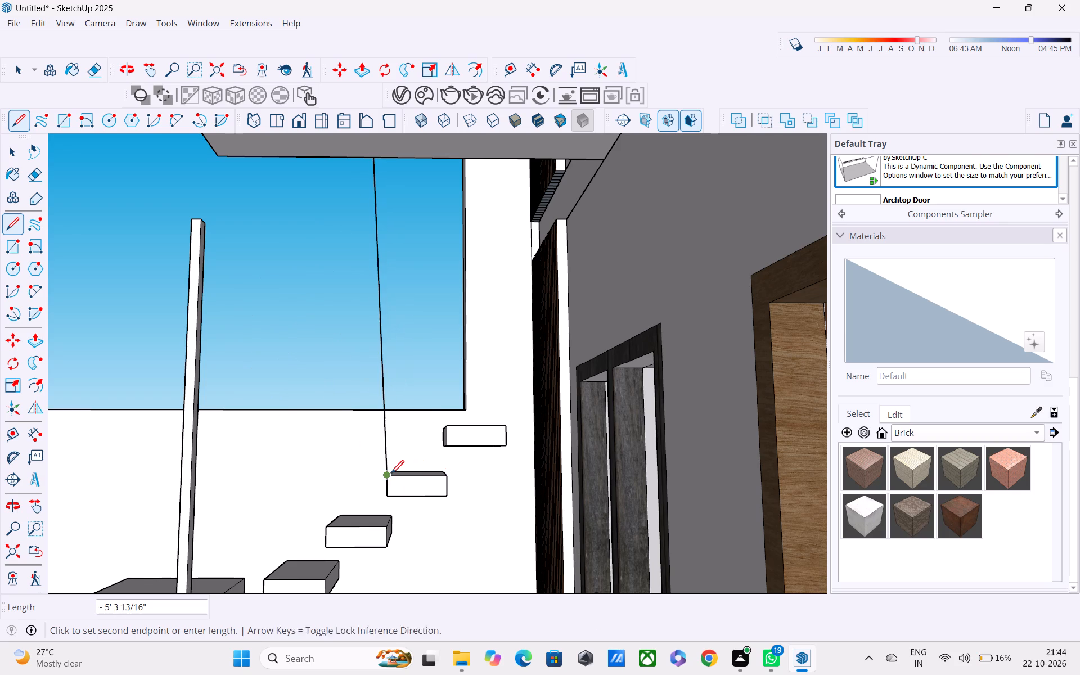
Draw a 1' line along the second-highest tread's top edge to its corner nearer the house.
middle_click_drag(390, 478, 399, 506)
left_click(389, 480)
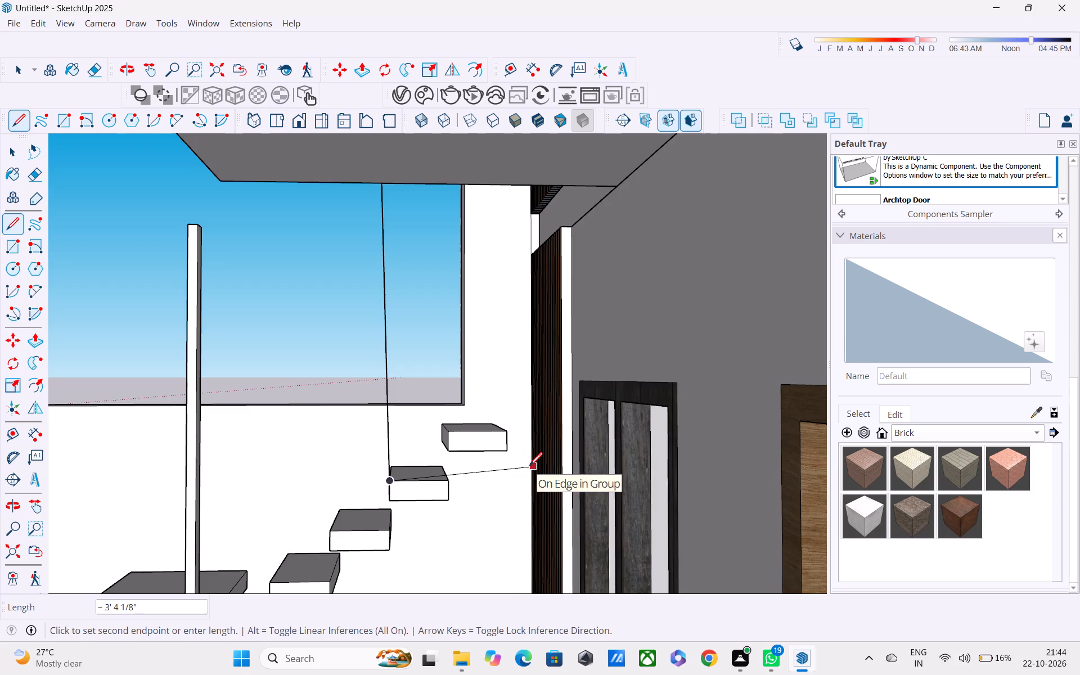
middle_click_drag(530, 467, 979, 493)
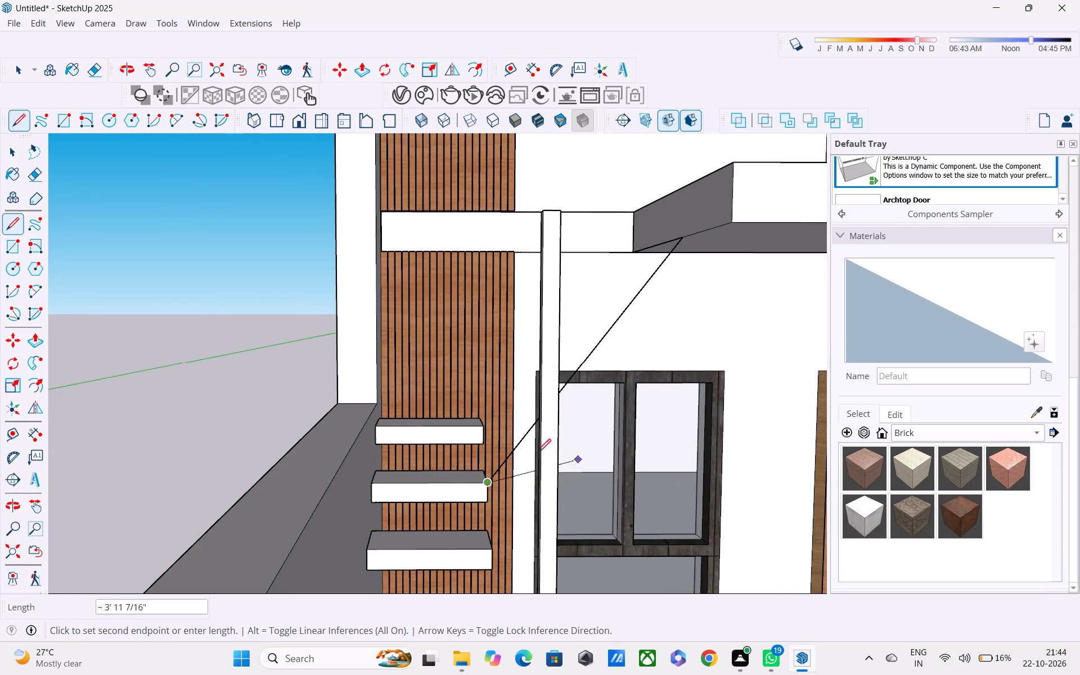
middle_click_drag(496, 437, 639, 525)
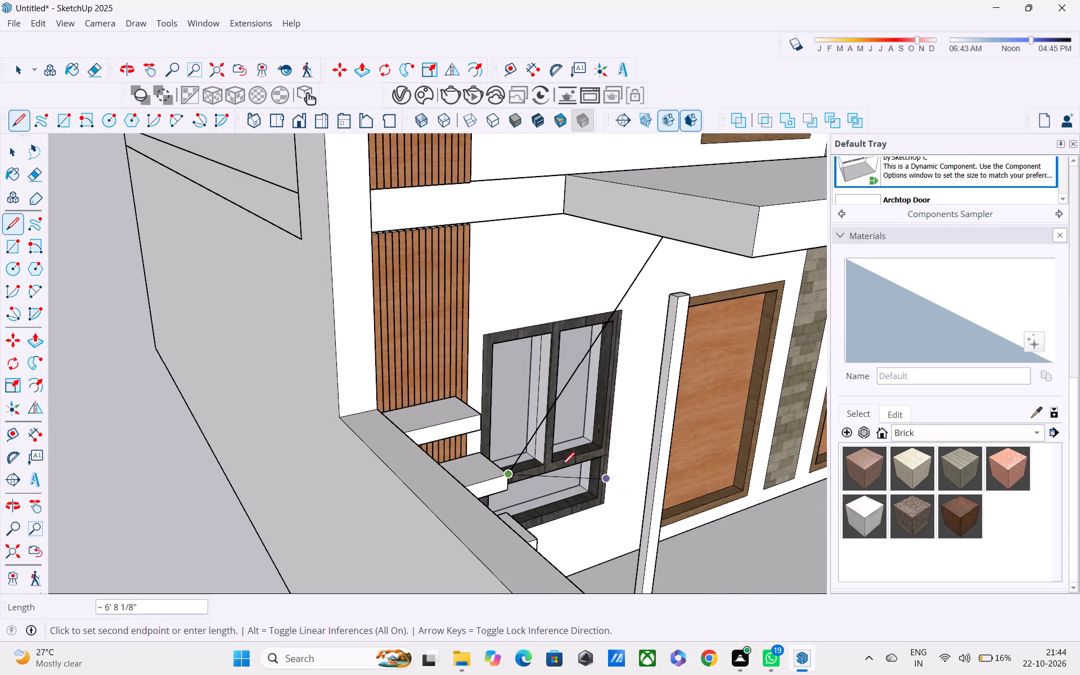
scroll(482, 446, "up", 4)
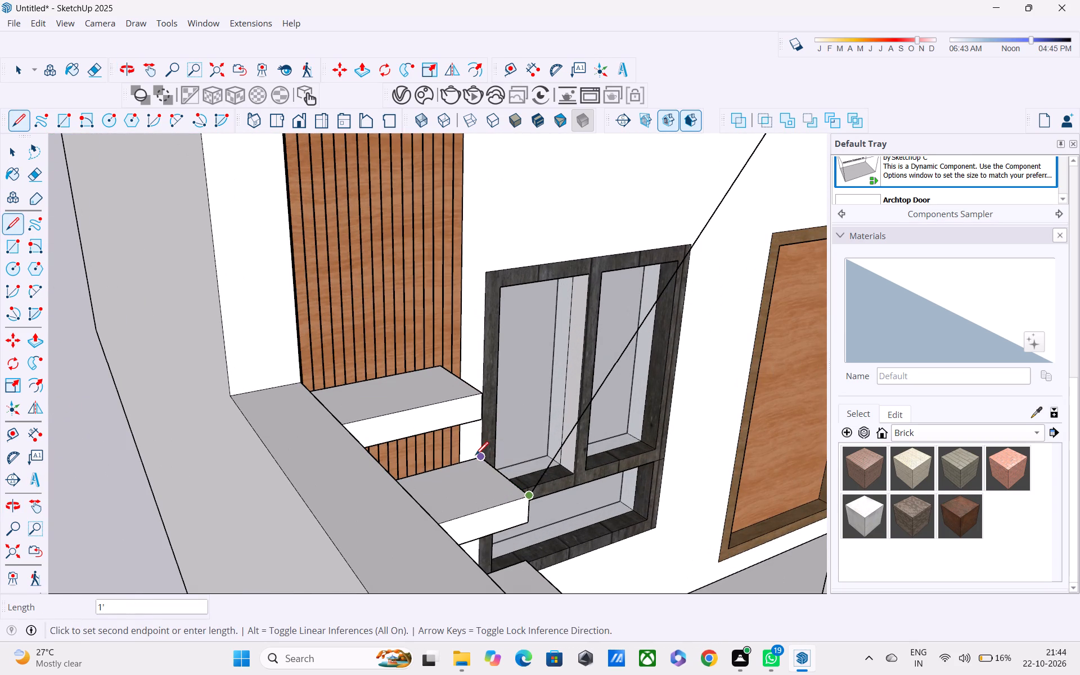
left_click(475, 456)
Draw a parallel sloping line about 5' 3 13/16" from that tread corner up to the slab's bottom edge, closing the ramp face.
middle_click_drag(478, 447, 496, 480)
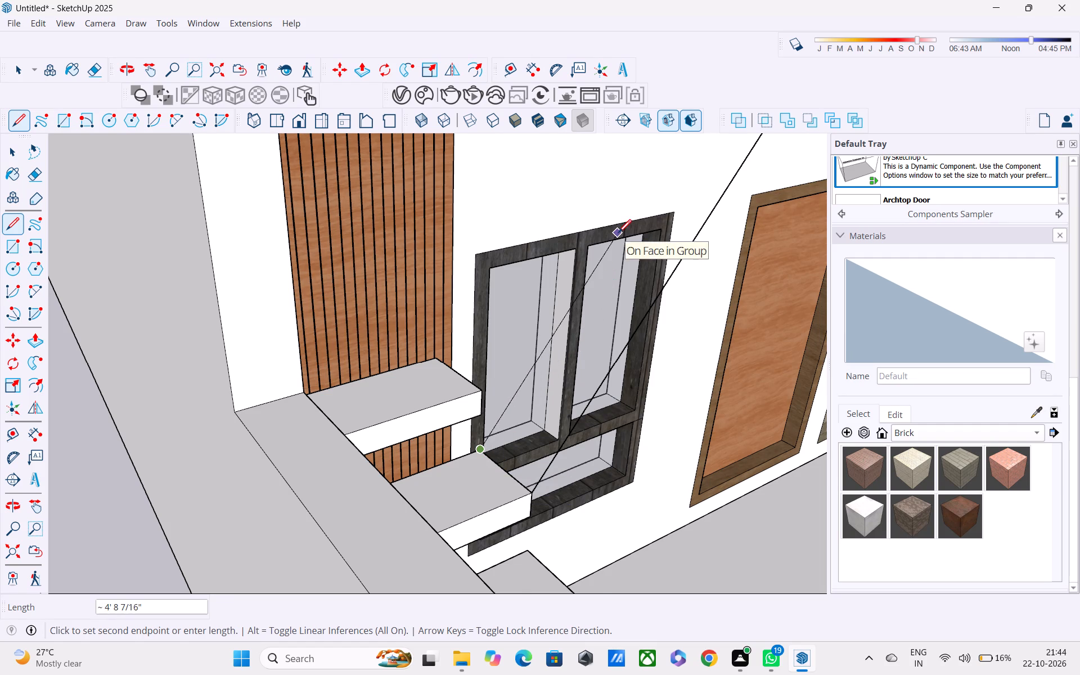
middle_click_drag(618, 237, 464, 471, "shift")
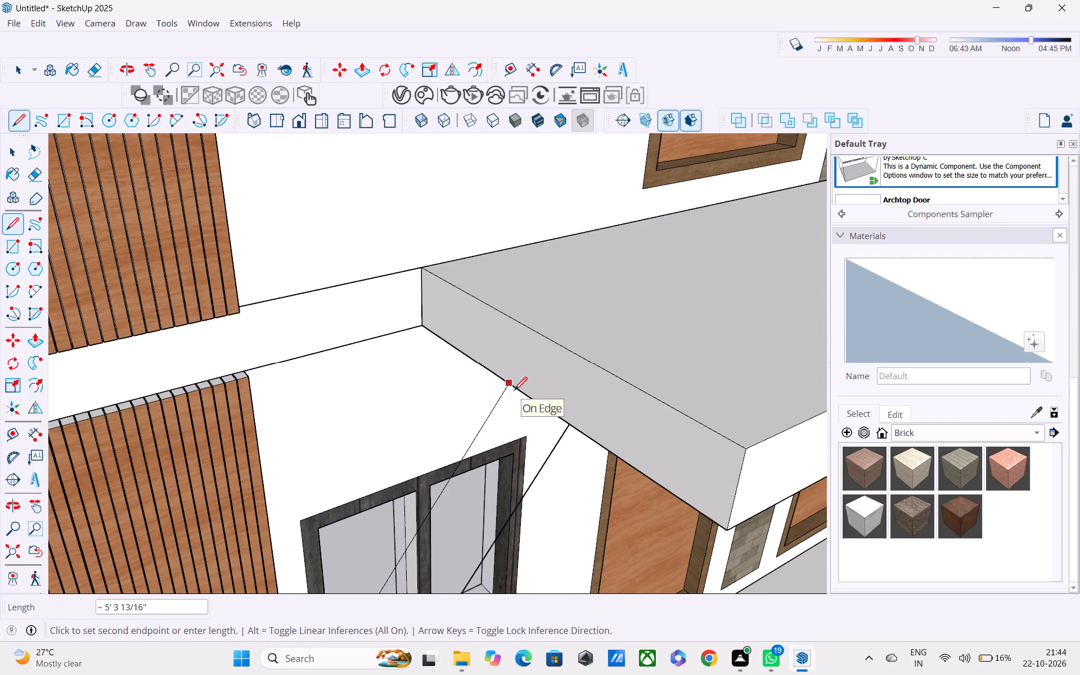
middle_click_drag(514, 391, 589, 186, "shift")
middle_click_drag(589, 202, 570, 276, "shift")
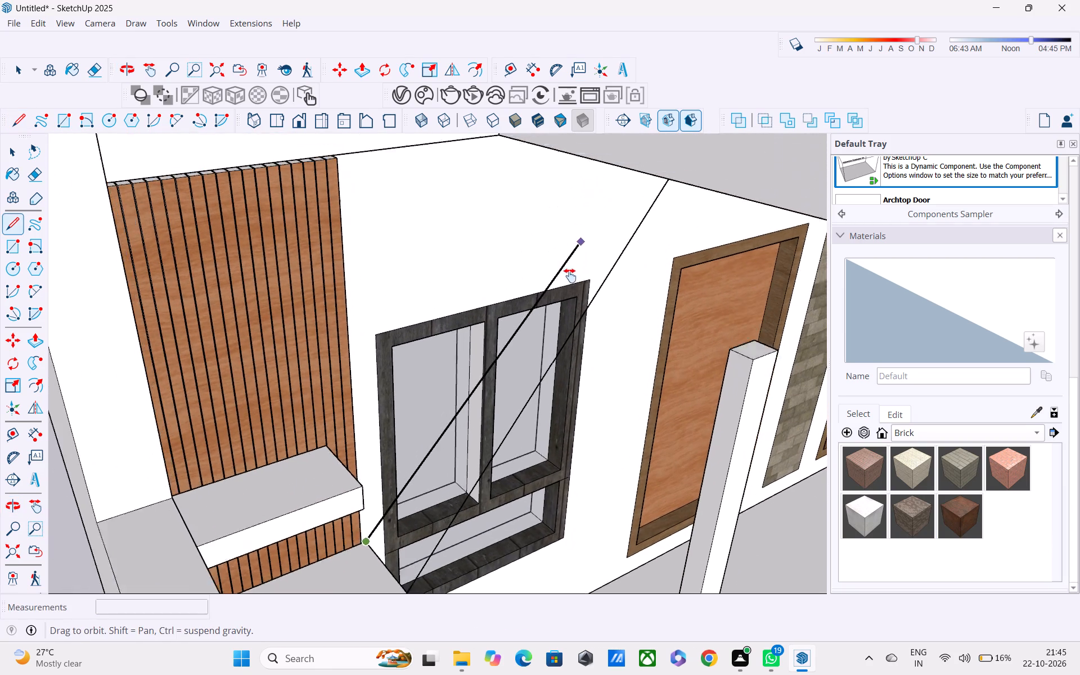
middle_click_drag(570, 276, 532, 338, "shift")
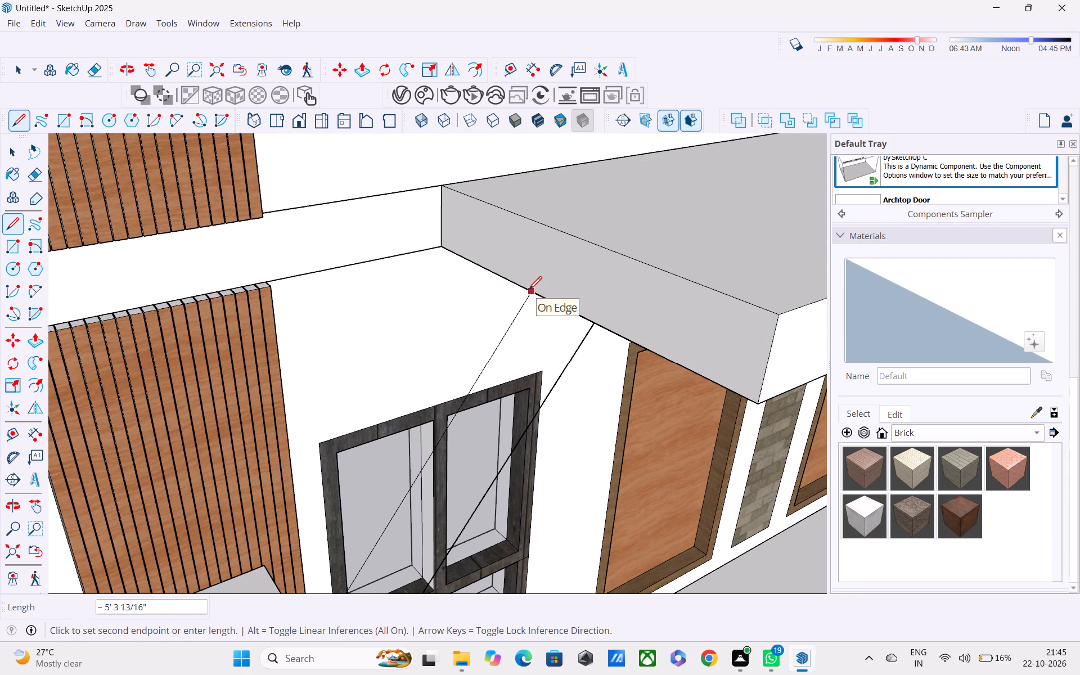
left_click(529, 291)
Push/Pull the sloping ramp face between the tread and the balcony slab to a thickness of 6".
middle_click_drag(528, 341, 519, 227)
scroll(521, 247, "down", 3)
middle_click_drag(526, 378, 466, 341)
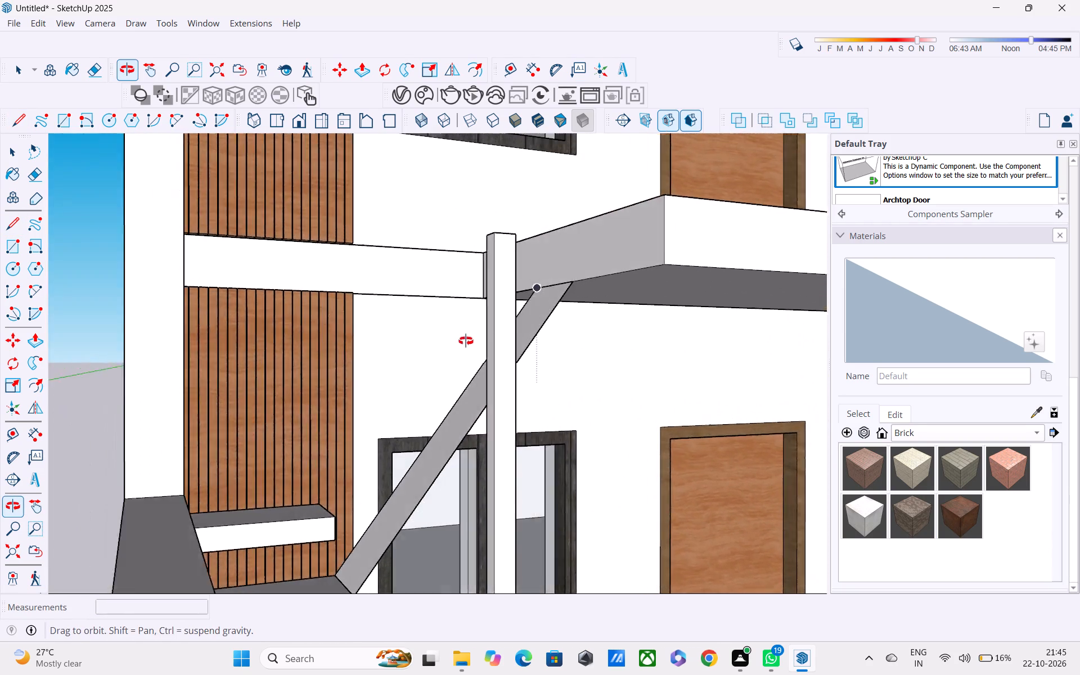
middle_click_drag(466, 341, 480, 529)
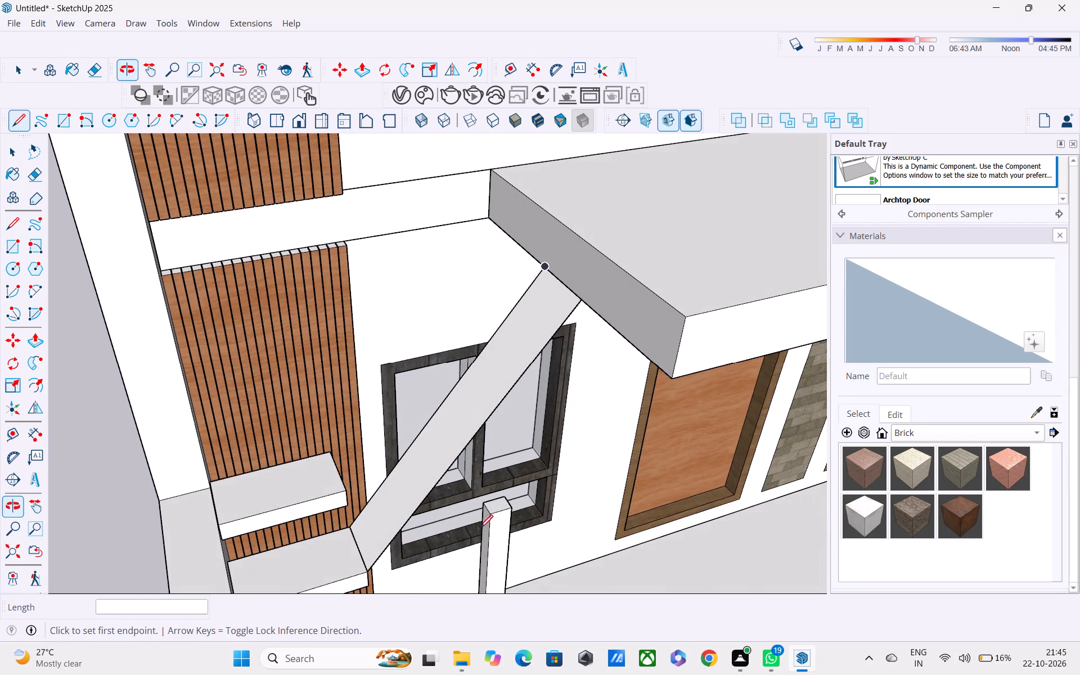
key("p")
left_click(418, 456)
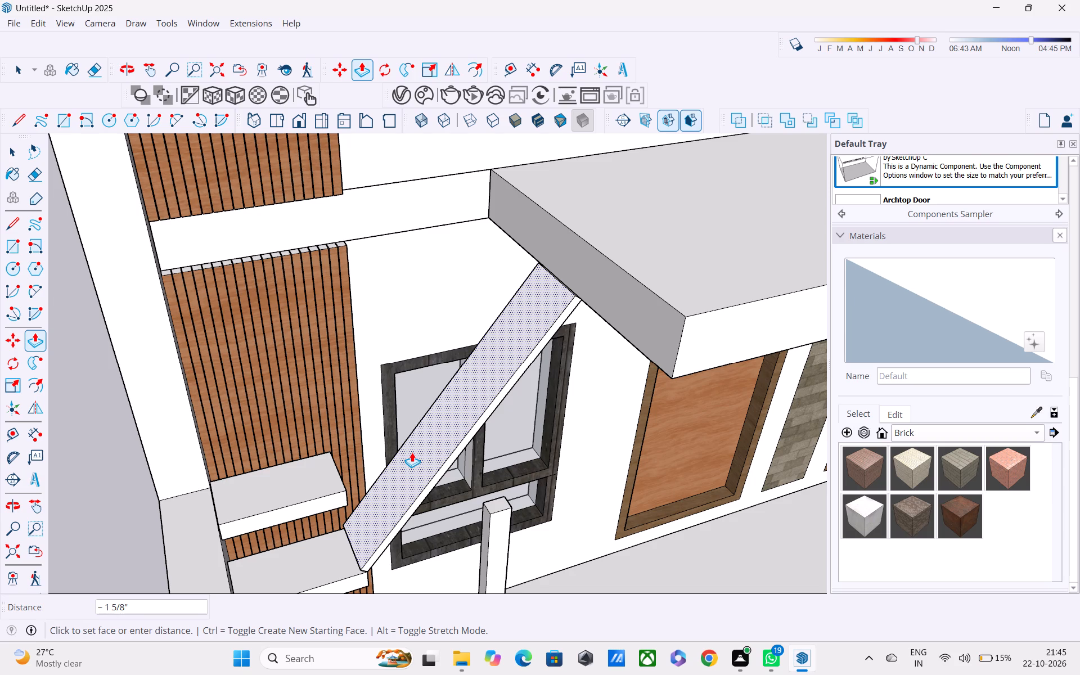
key("6")
key("shift+quotedbl")
key("Return")
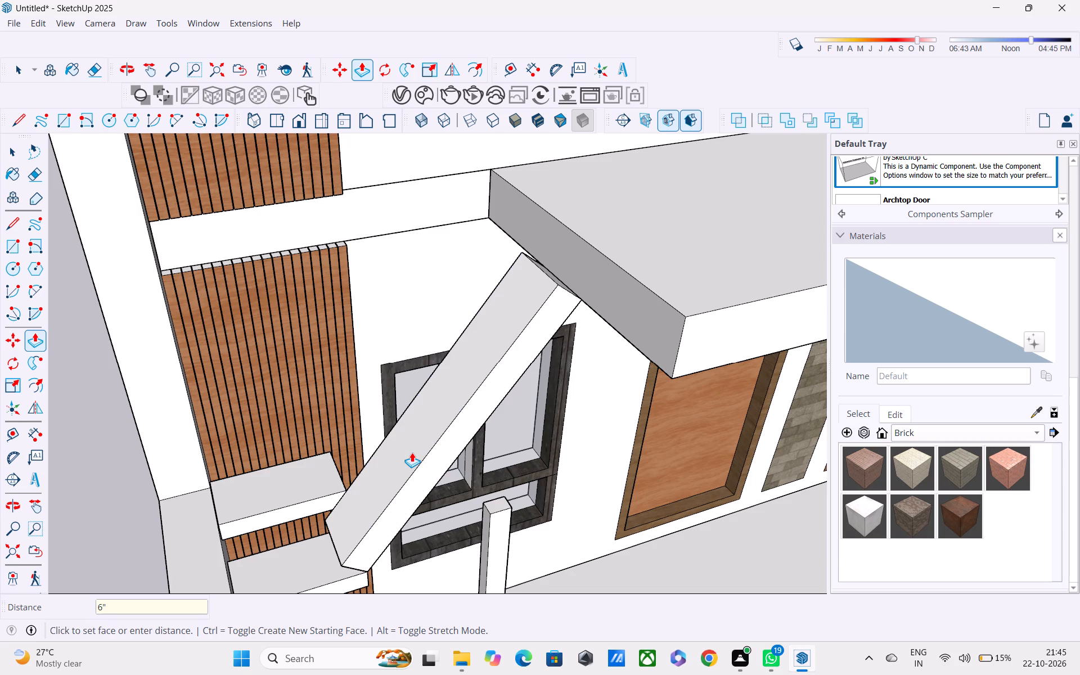
scroll(412, 452, "up", 1)
middle_click_drag(385, 404, 380, 307)
scroll(380, 304, "down", 5)
middle_click_drag(434, 359, 417, 343)
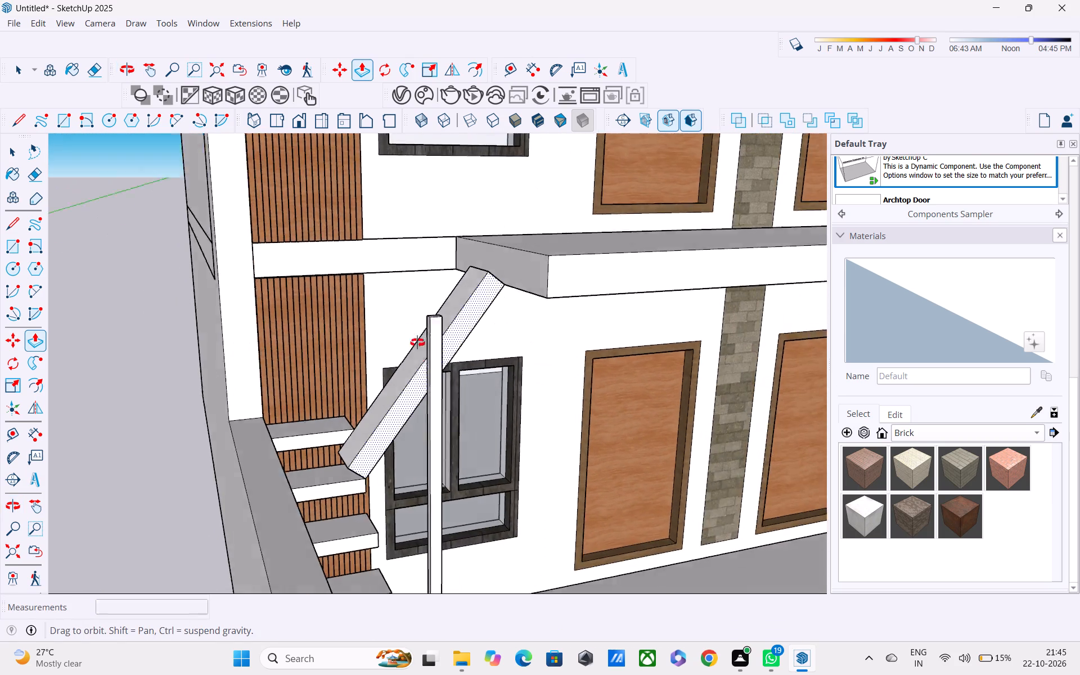
middle_click_drag(417, 343, 385, 426)
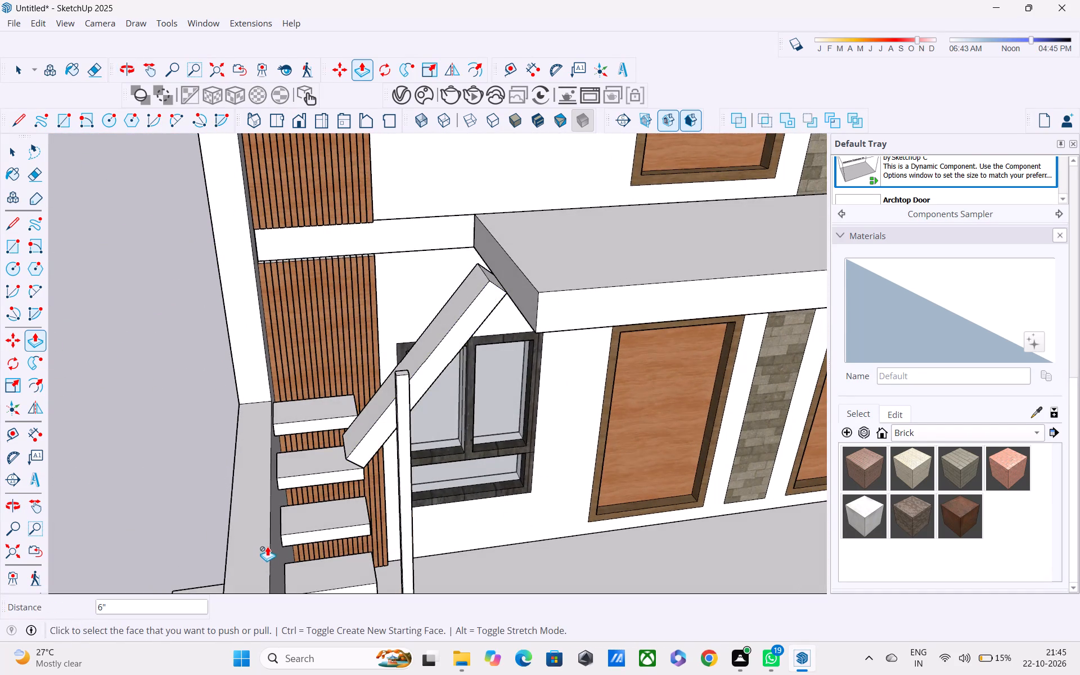
Copy a small tread from the lower flight about 6' 10 7/16" up to the lower end of the sloping piece.
scroll(271, 540, "down", 4)
middle_click_drag(332, 477, 404, 397)
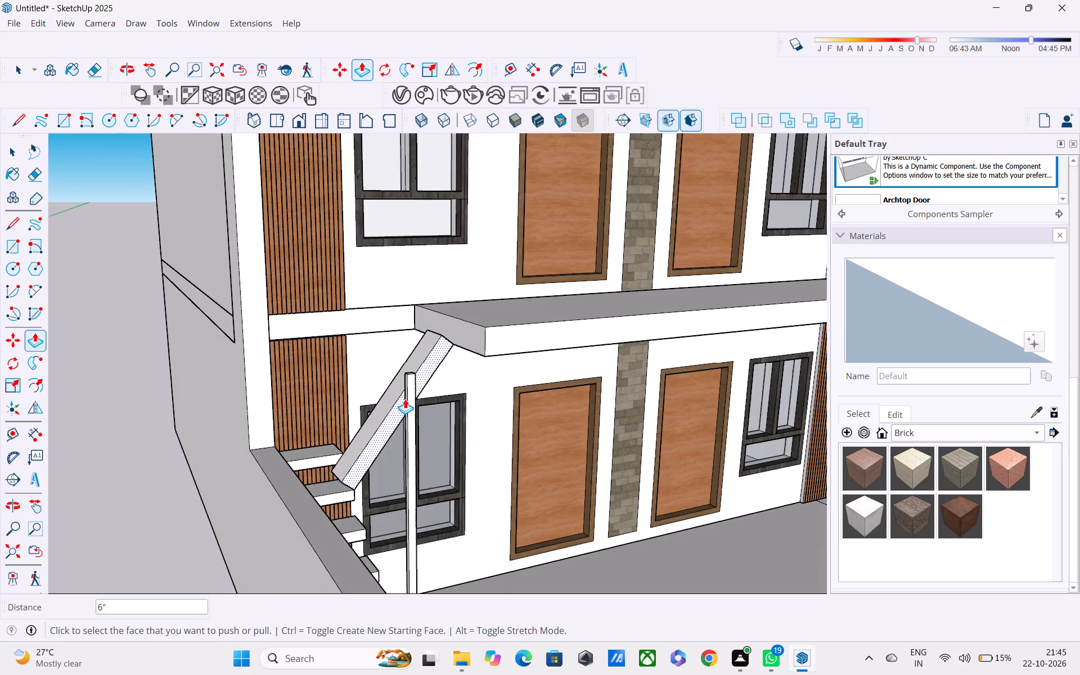
scroll(407, 403, "down", 8)
middle_click_drag(433, 503, 328, 454)
key("space")
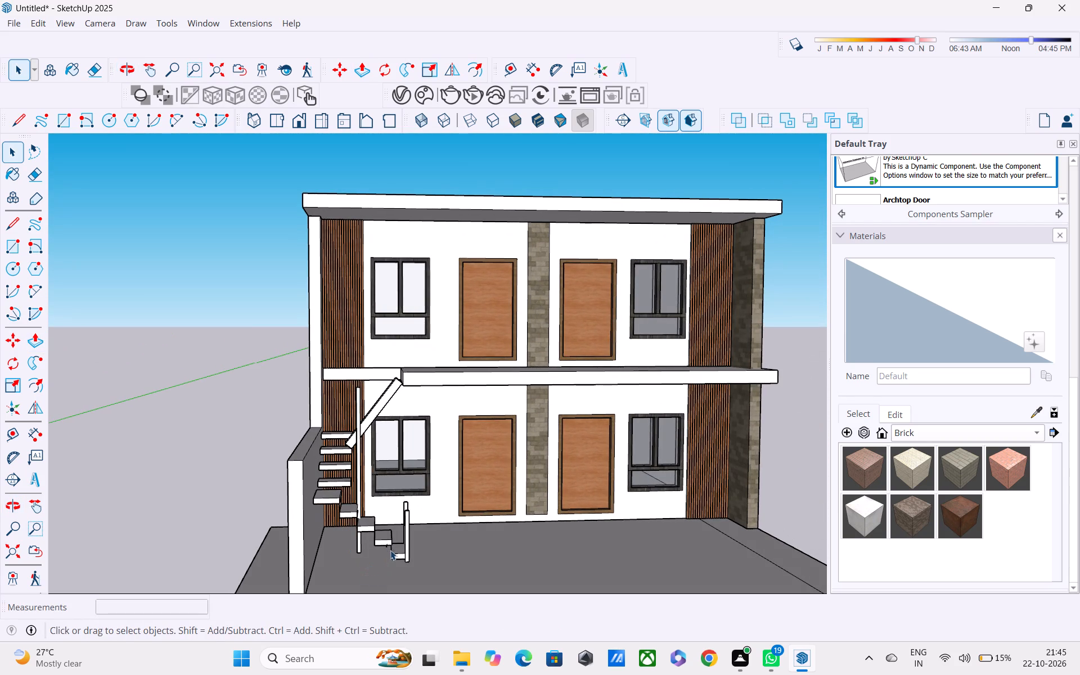
left_click(394, 554)
double_click(394, 554)
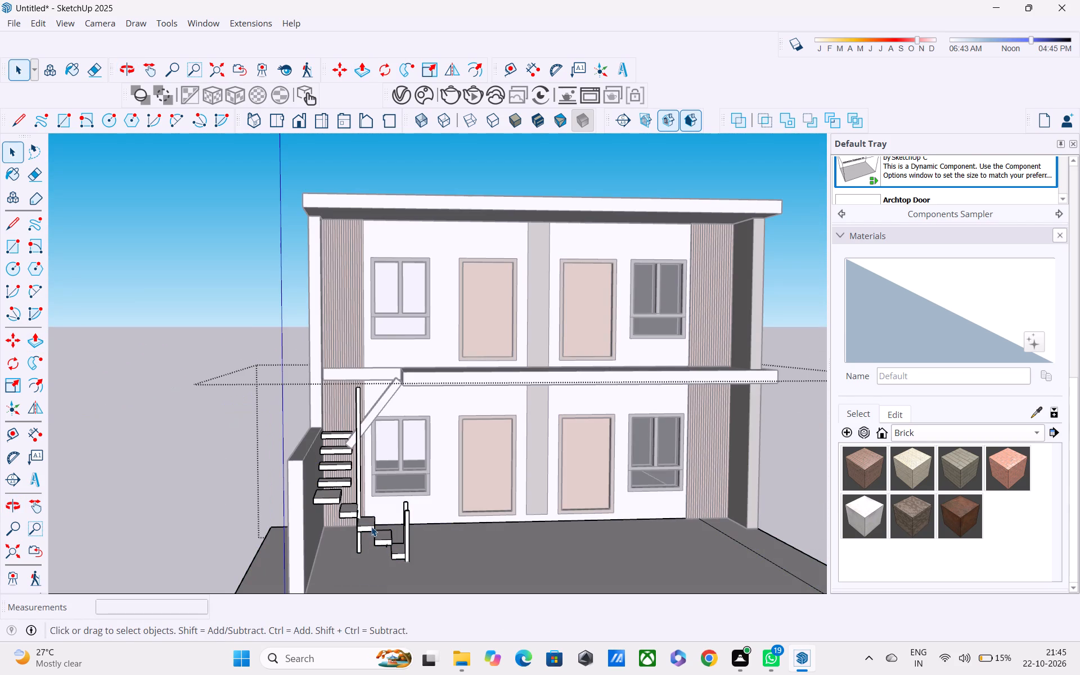
left_click(371, 527)
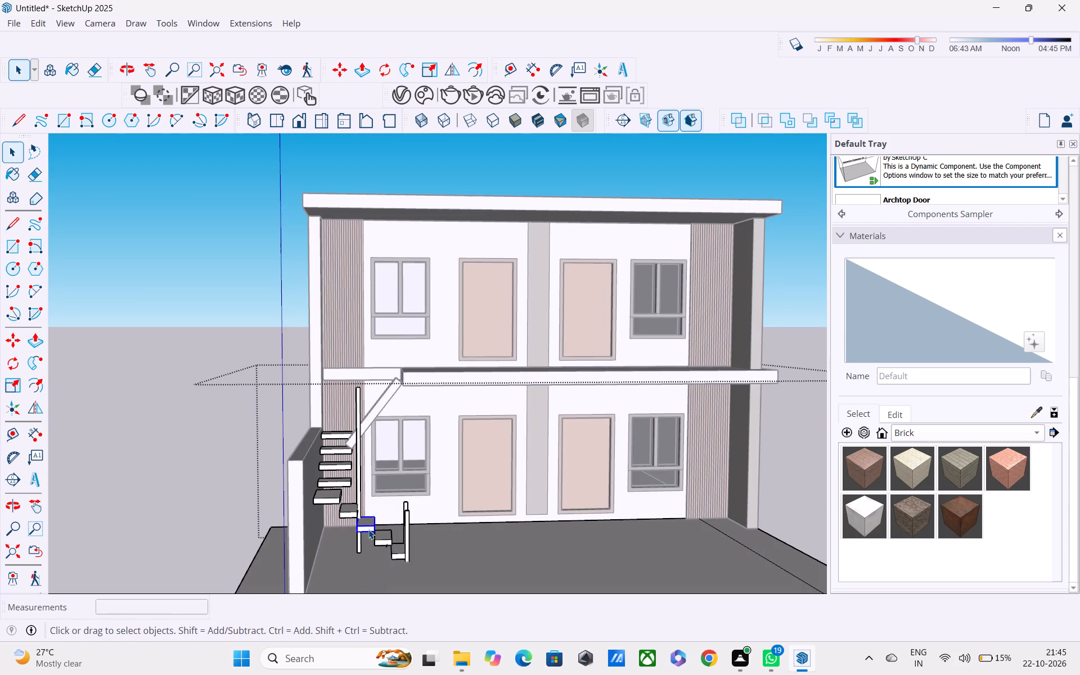
key("m")
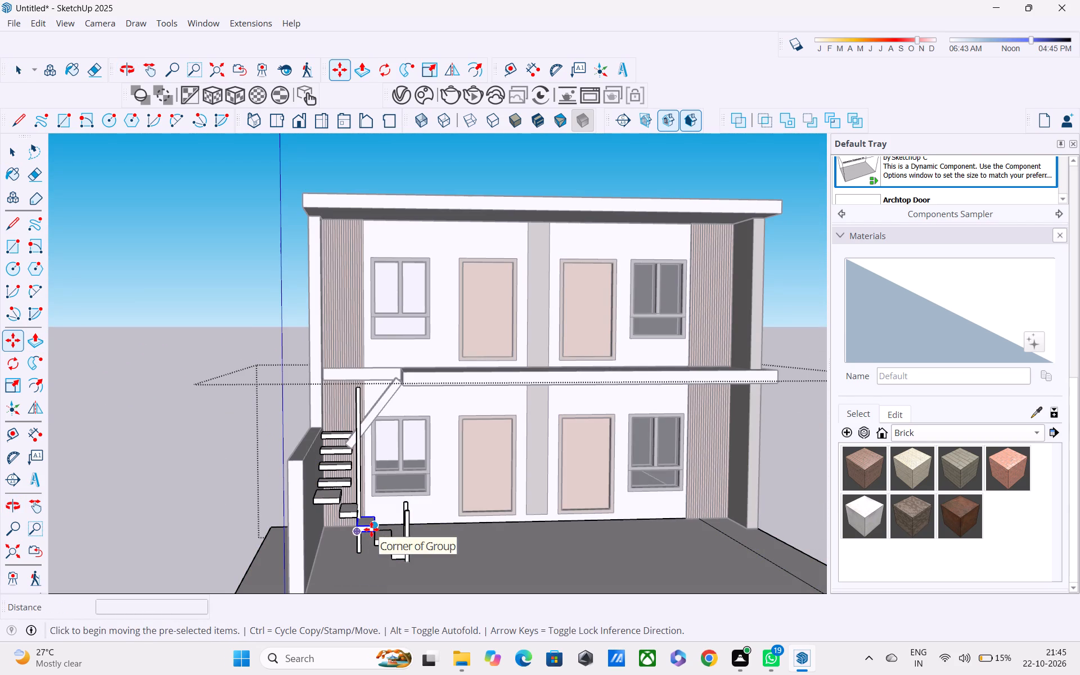
left_click(375, 529)
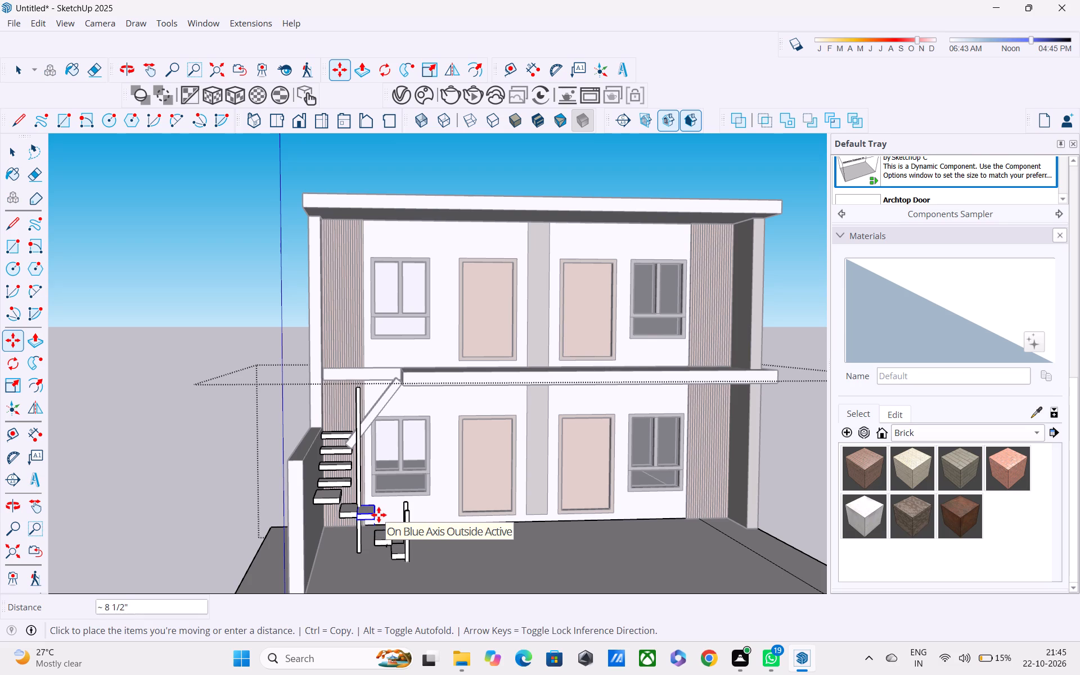
middle_click_drag(374, 473, 469, 562)
scroll(445, 520, "up", 3)
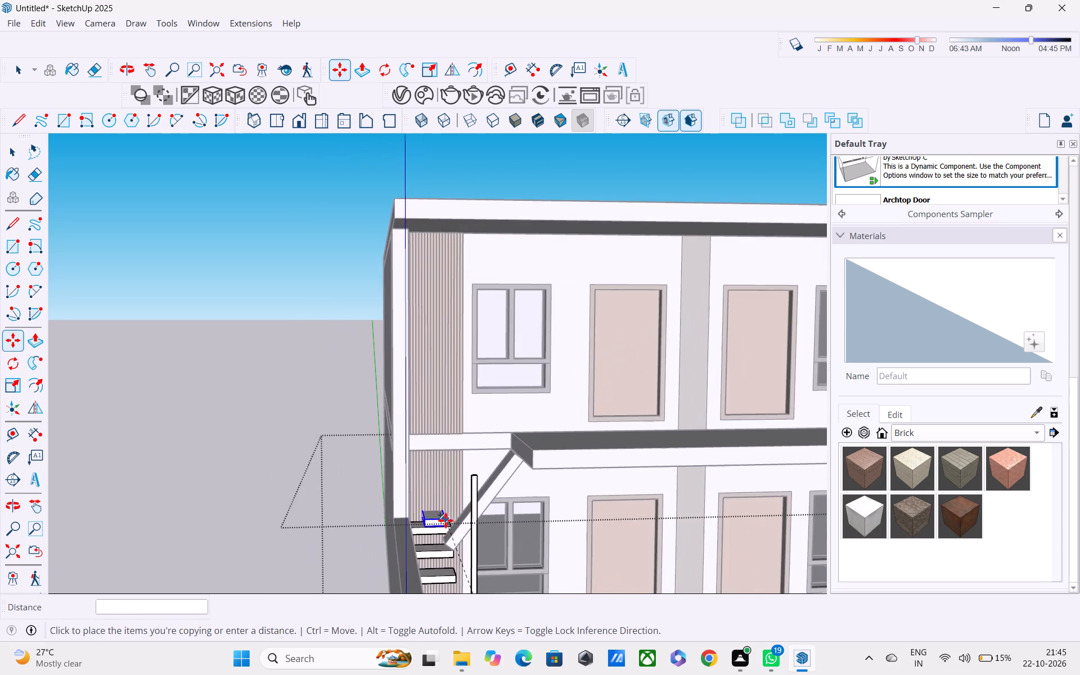
scroll(450, 522, "up", 4)
middle_click_drag(452, 531, 467, 599)
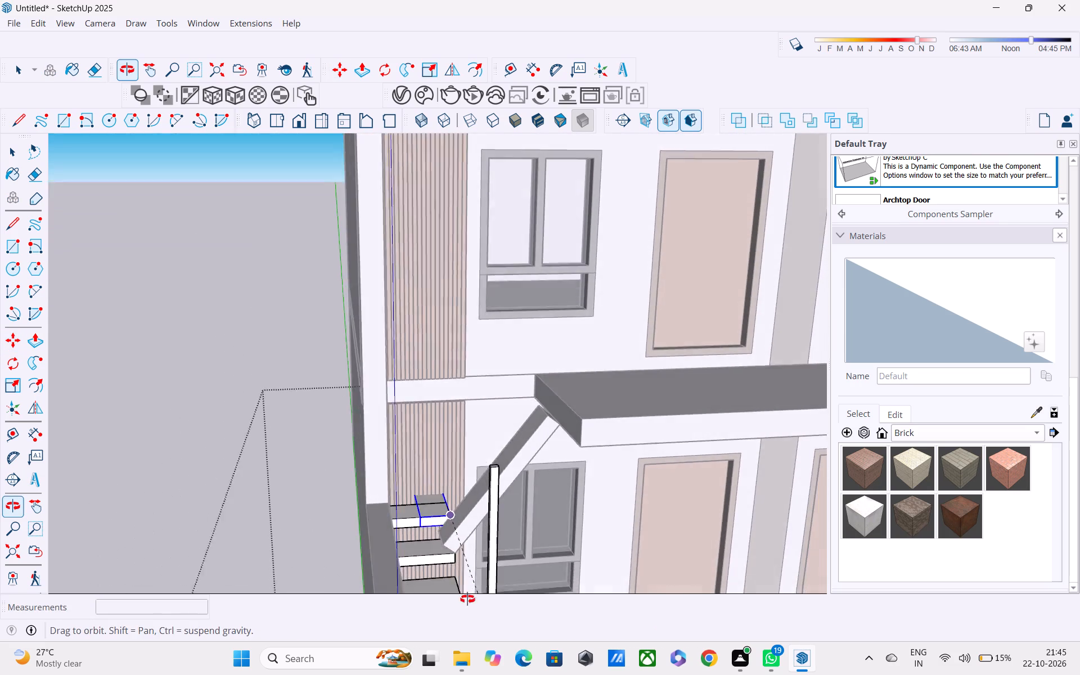
middle_click_drag(467, 599, 468, 613)
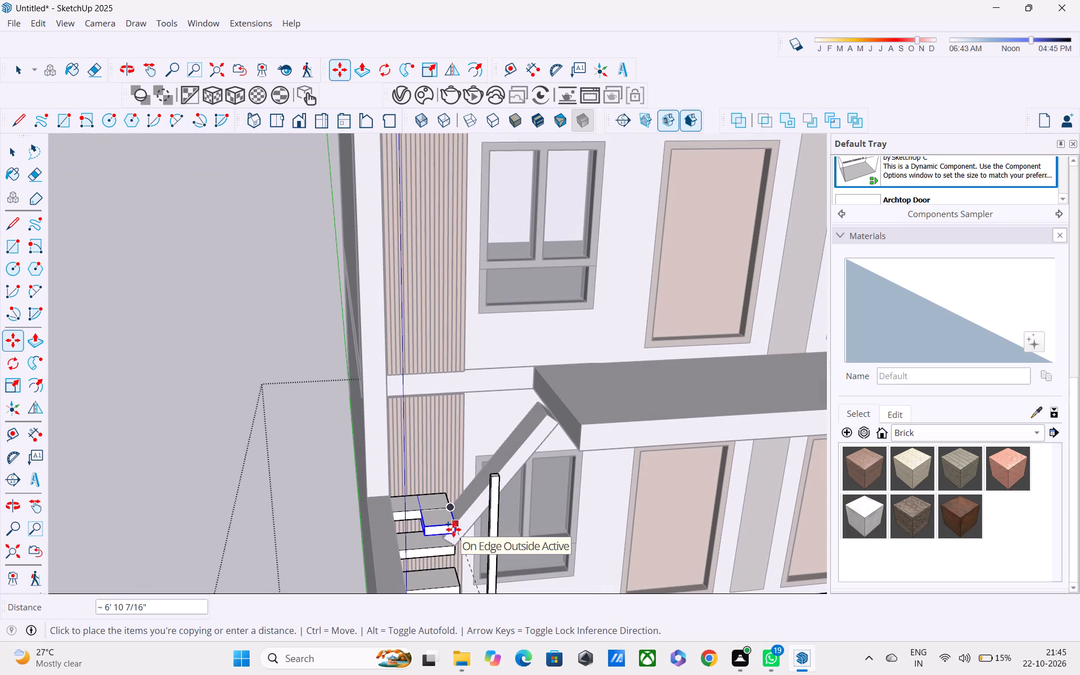
left_click(453, 529)
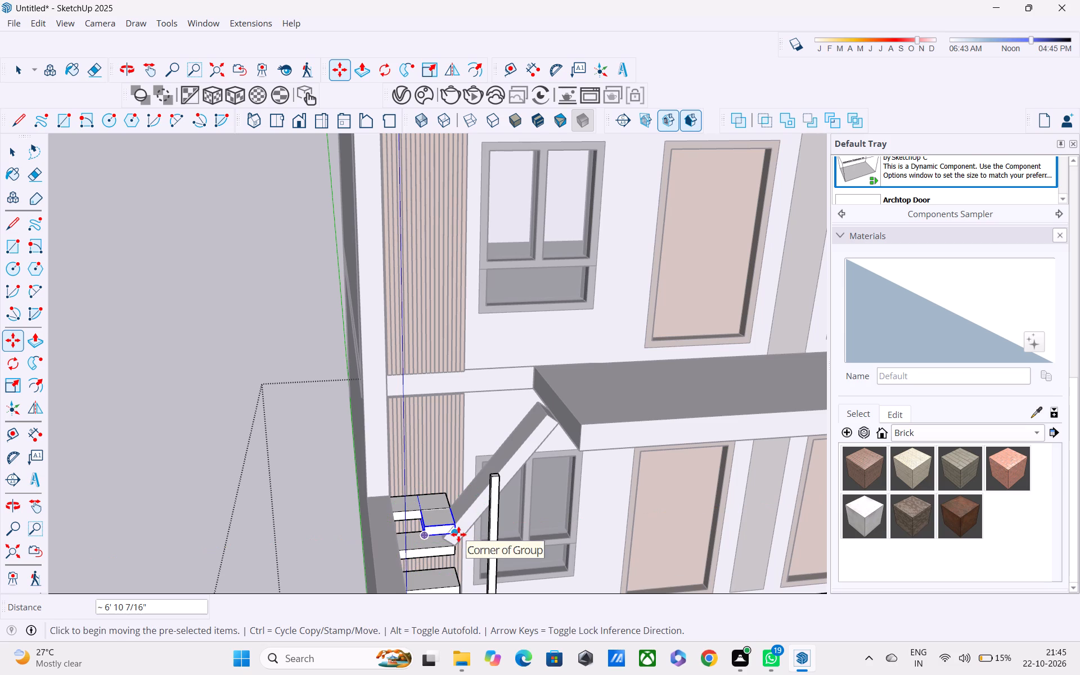
Copy the small tread twice up the sloping piece, offset about 1' 3" and 1' 3 5/16".
left_click(456, 533)
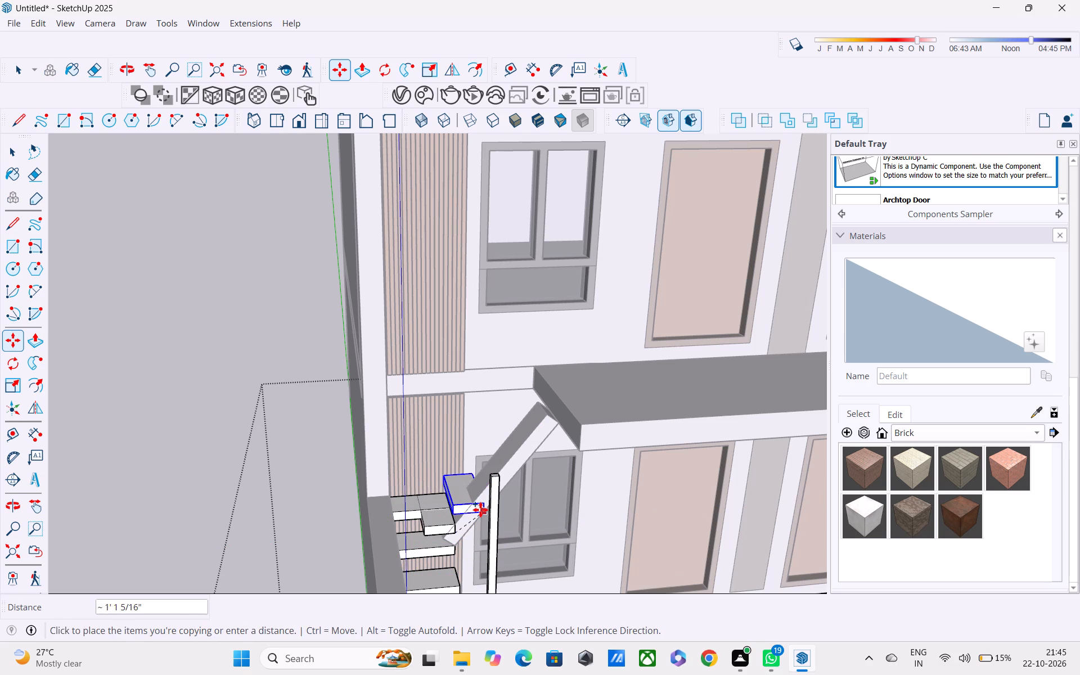
left_click(479, 506)
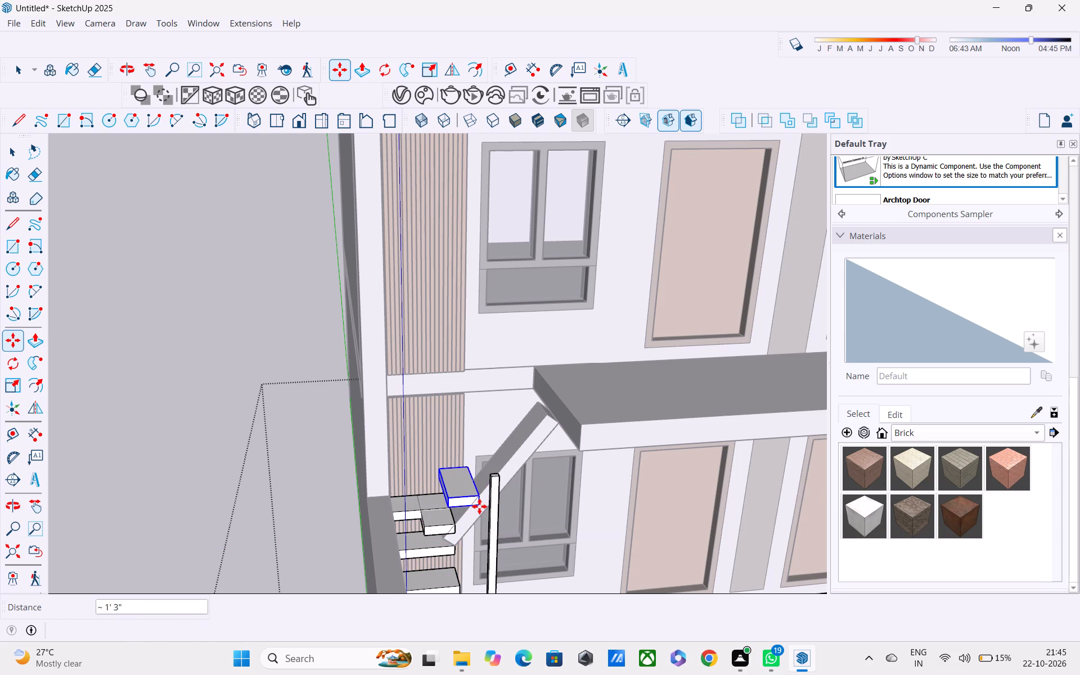
left_click(479, 506)
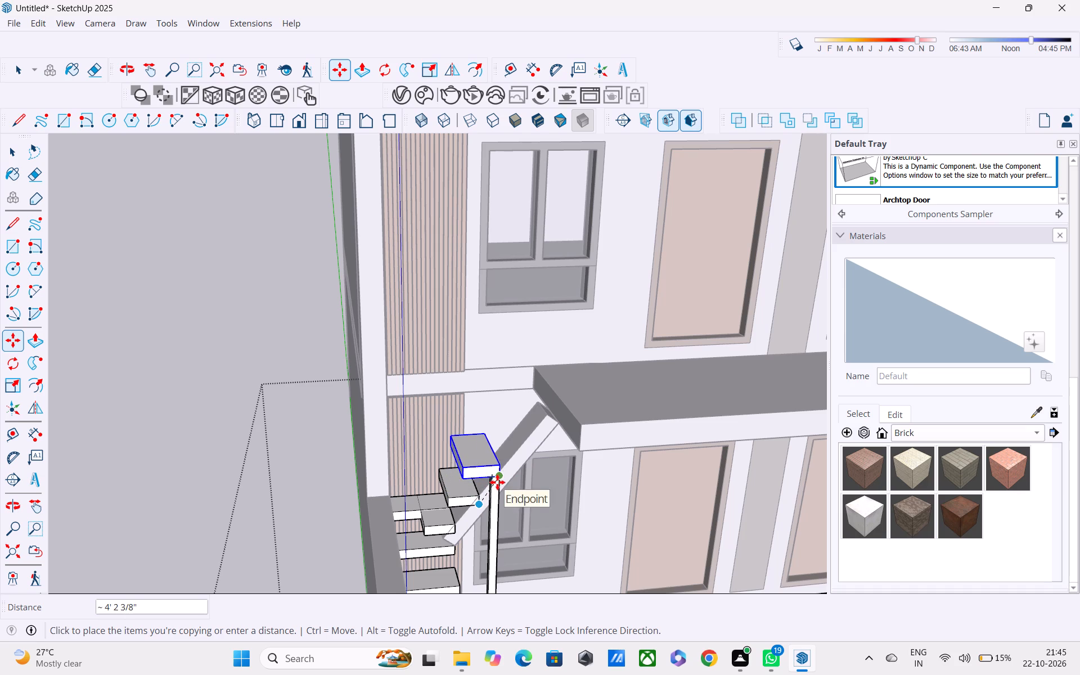
middle_click_drag(498, 482, 471, 561)
scroll(470, 512, "up", 4)
scroll(512, 466, "up", 3)
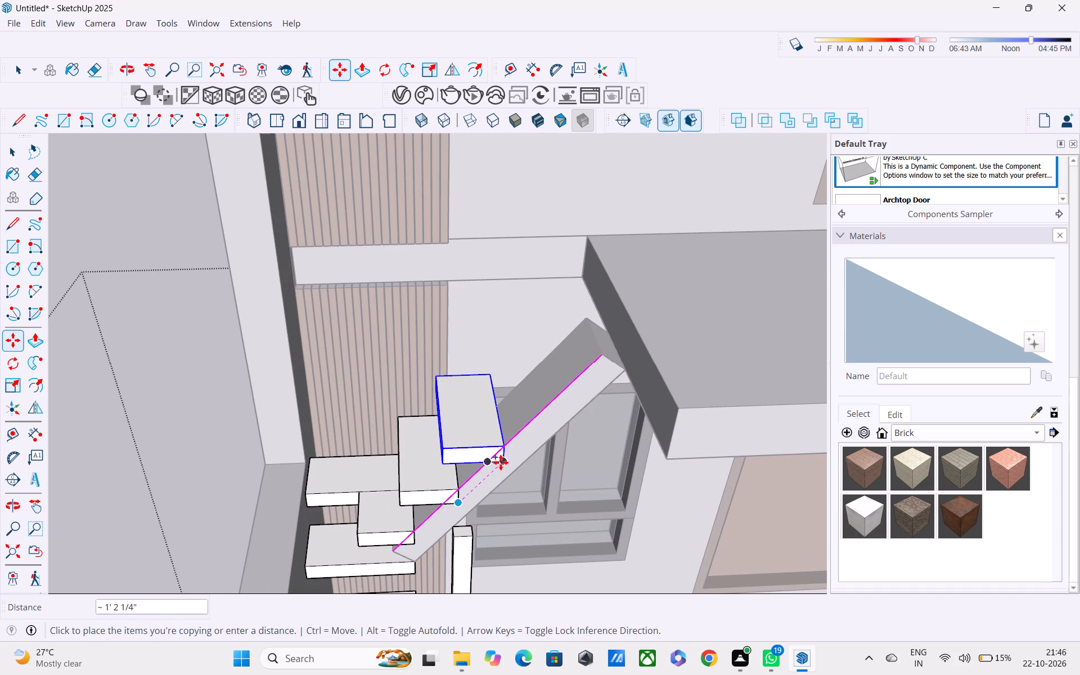
scroll(502, 455, "up", 3)
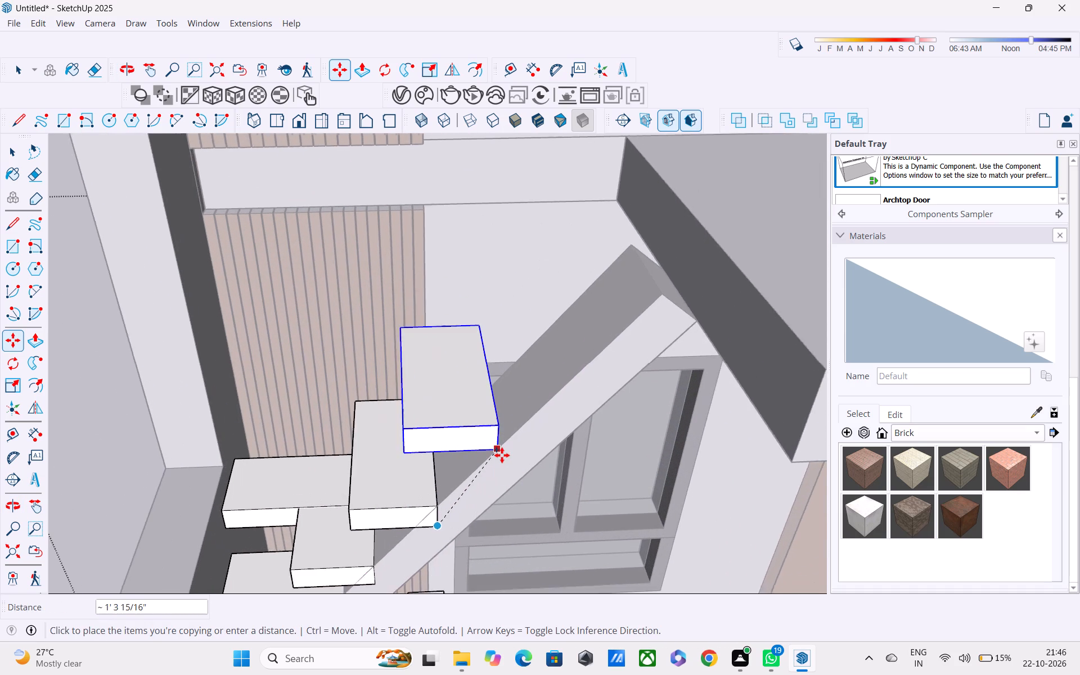
scroll(502, 455, "up", 3)
left_click(505, 456)
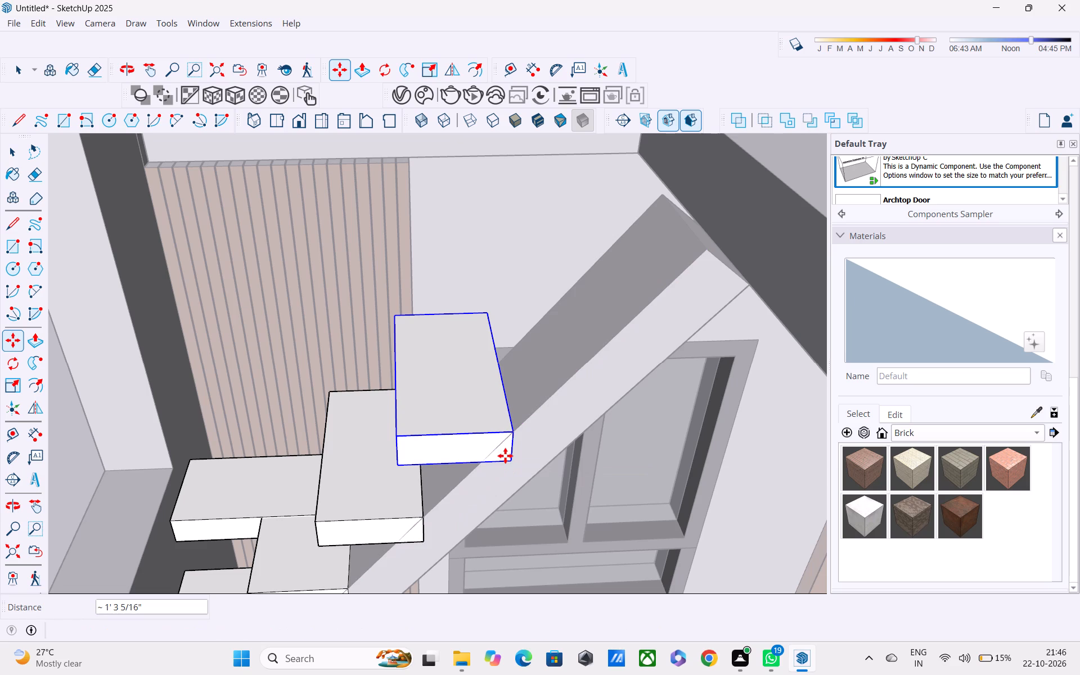
Copy the small tread two more times up to the balcony slab, offset about 1' 1 1/16" and 1' 2 3/8".
left_click(512, 458)
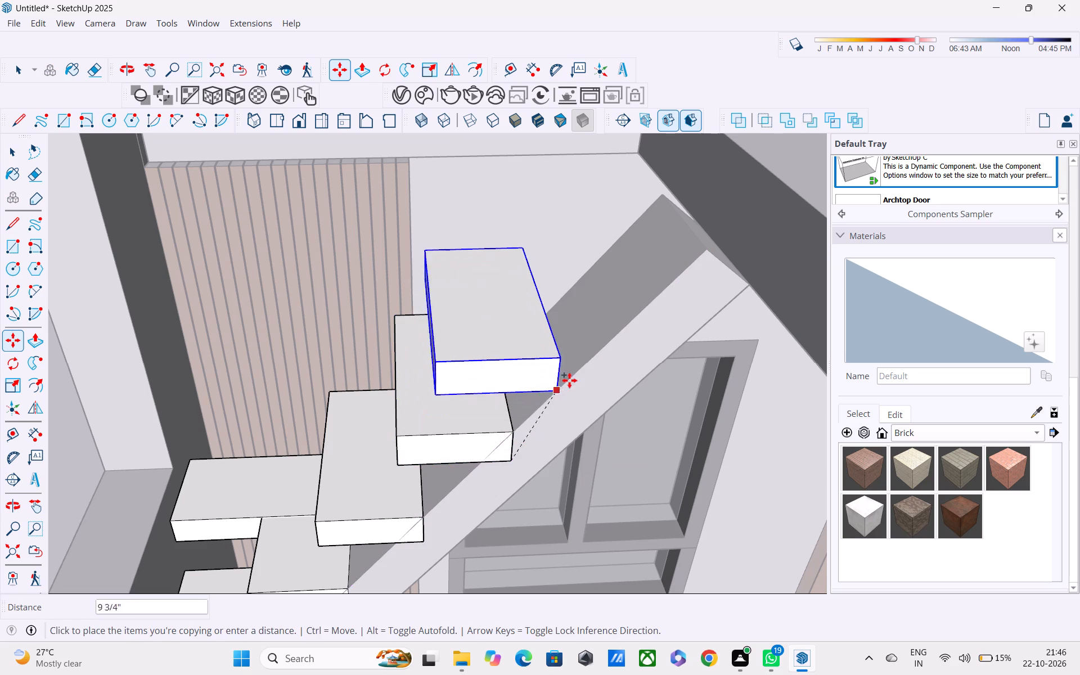
middle_click_drag(577, 381, 528, 457, "shift")
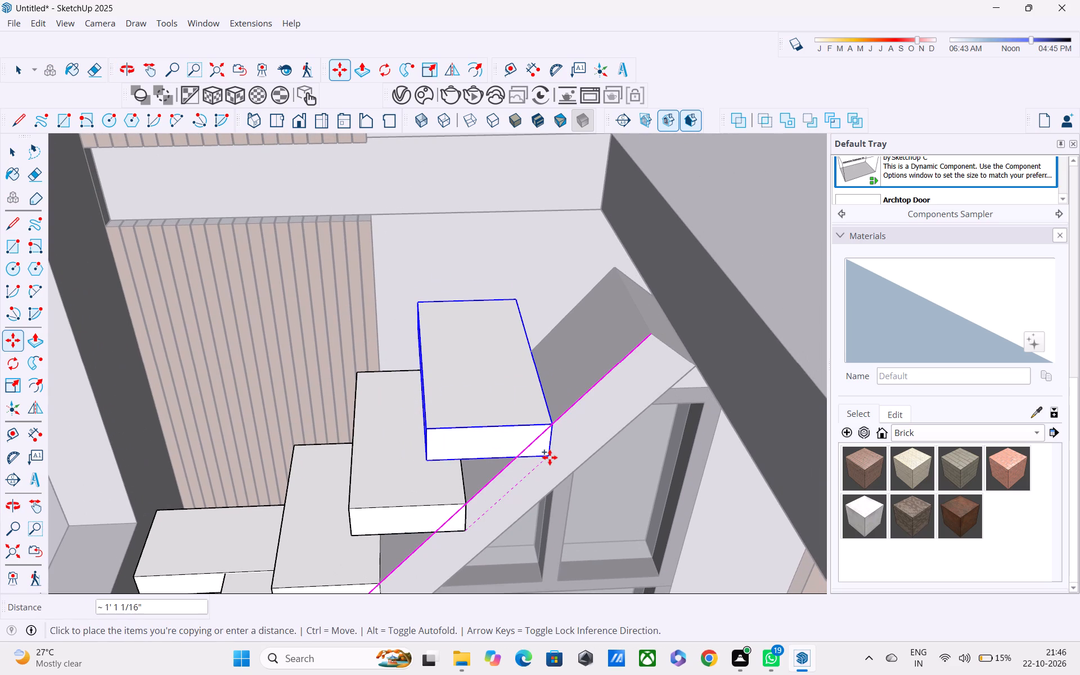
left_click(550, 457)
left_click(550, 456)
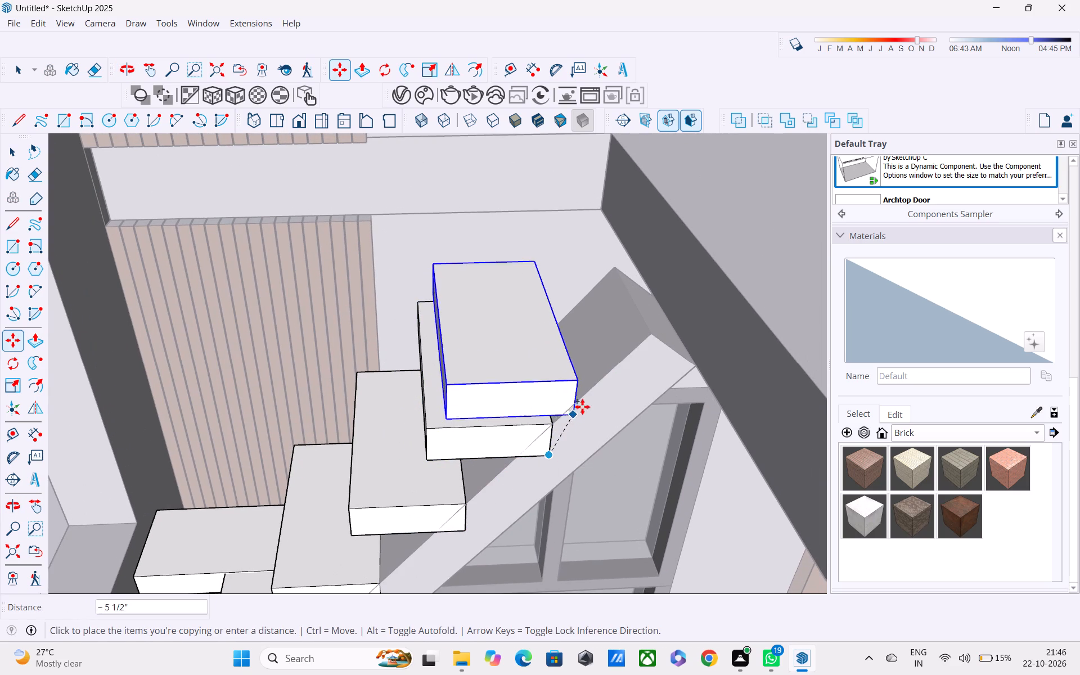
left_click(658, 363)
Push/Pull the front face of the highest wide tread outward about 5 1/2", away from the house.
middle_click_drag(678, 397, 677, 247)
scroll(677, 250, "down", 9)
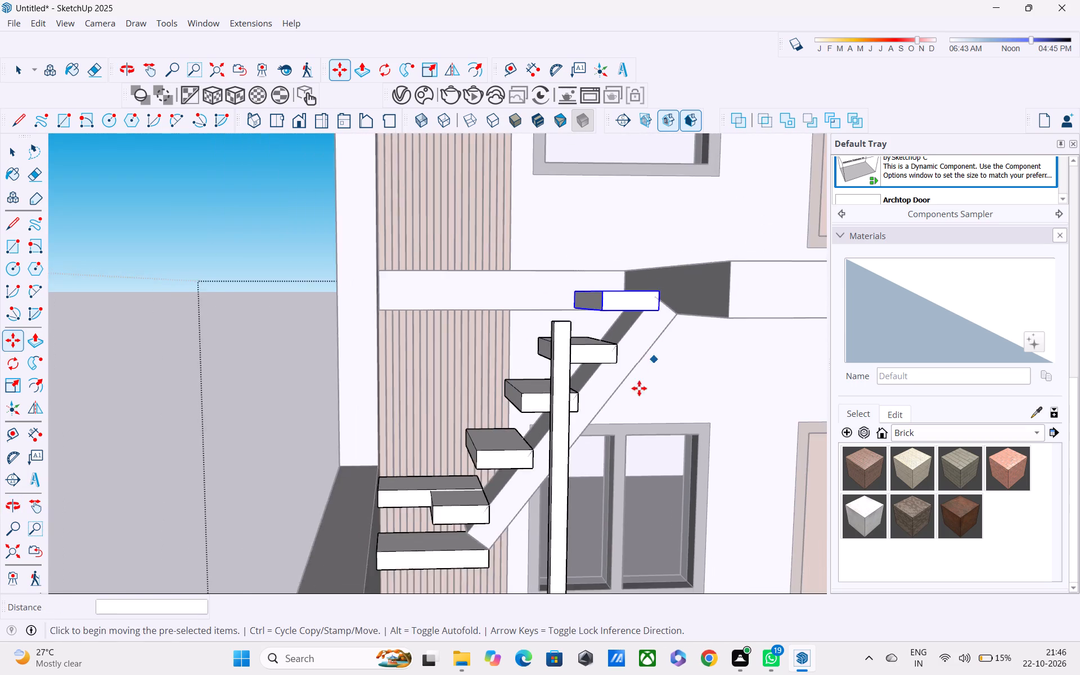
scroll(607, 420, "down", 1)
middle_click_drag(600, 367, 599, 347)
middle_click_drag(560, 463, 512, 458)
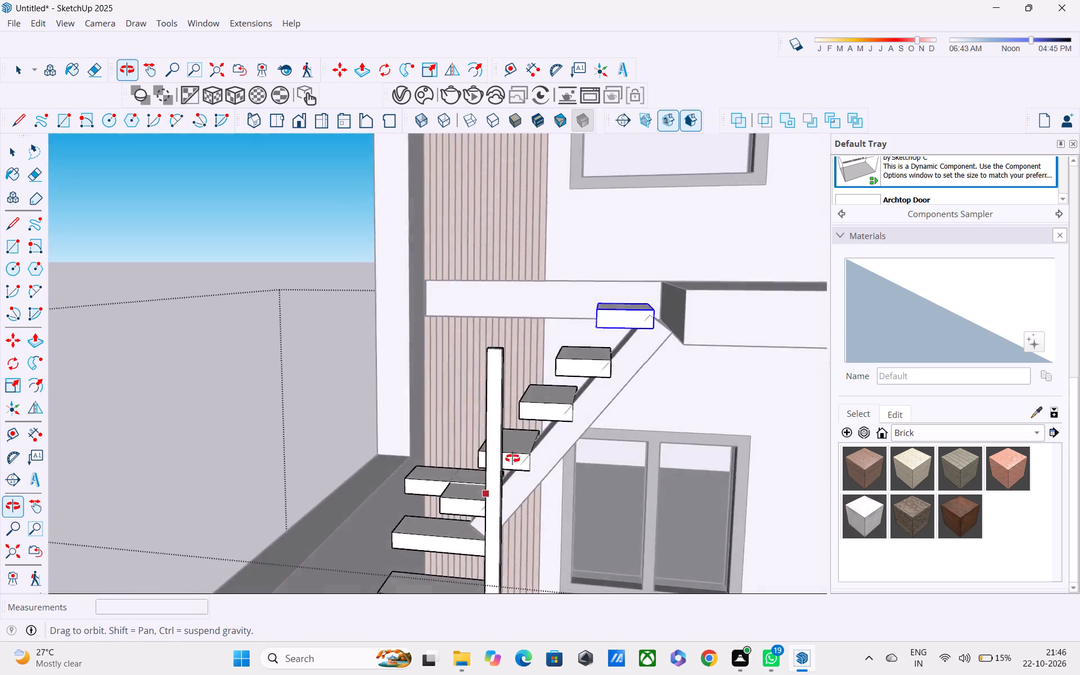
middle_click_drag(512, 458, 548, 421)
middle_click_drag(508, 492, 544, 575)
scroll(507, 515, "down", 1)
scroll(479, 507, "up", 5)
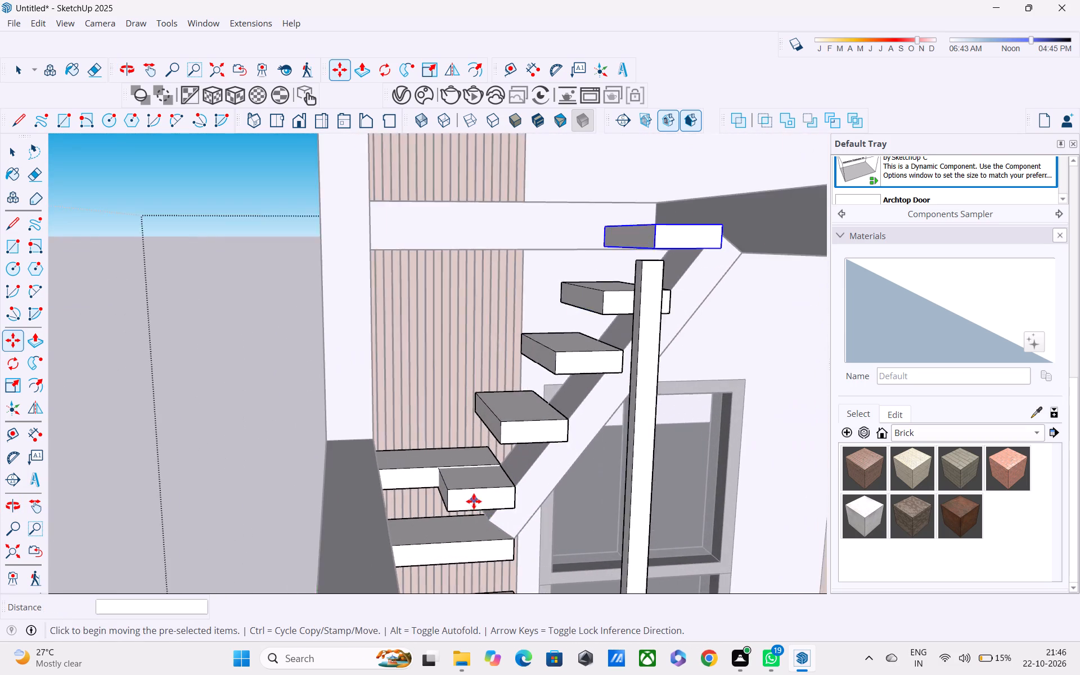
scroll(474, 501, "up", 3)
middle_click_drag(466, 504, 447, 562)
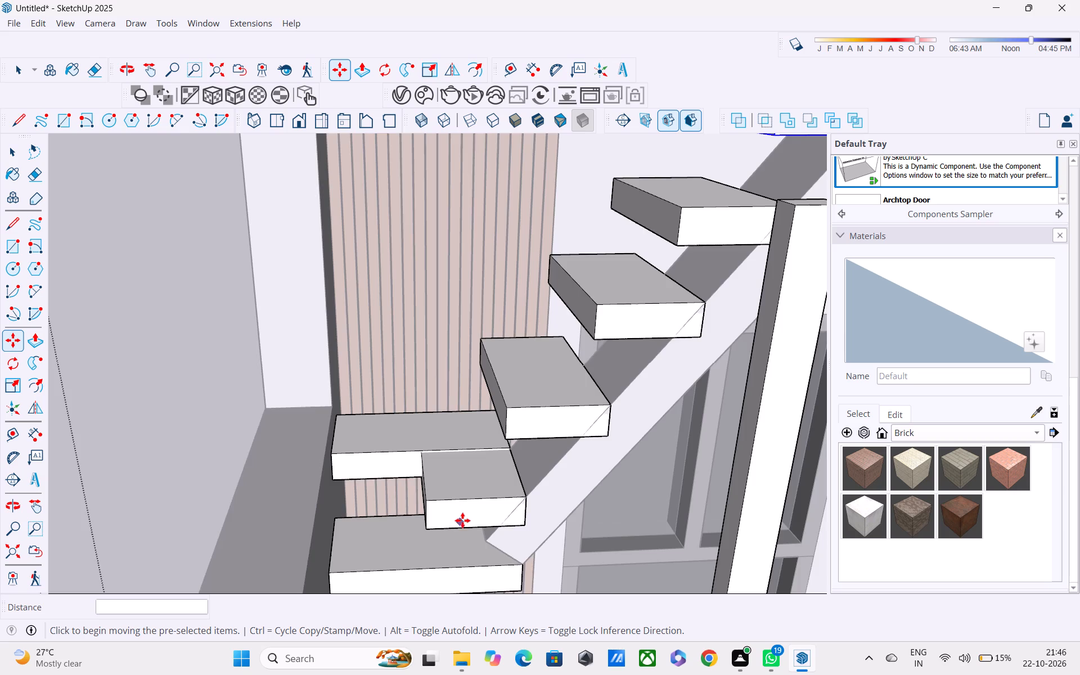
scroll(463, 519, "up", 4)
middle_click_drag(447, 507, 453, 448)
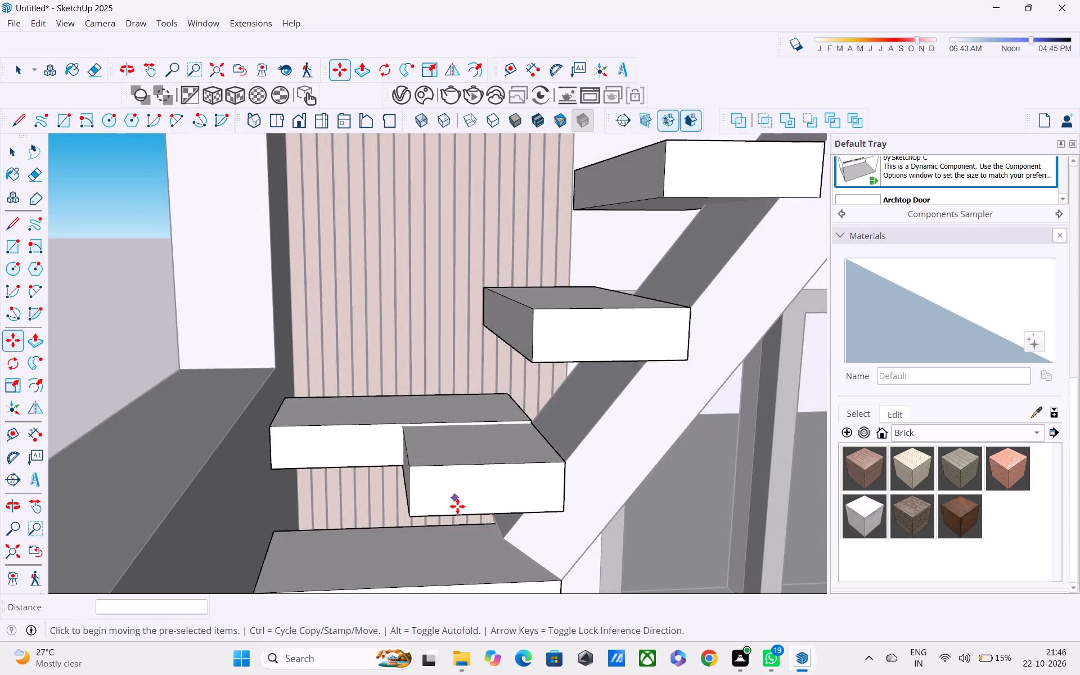
scroll(458, 507, "up", 1)
scroll(458, 507, "down", 3)
middle_click_drag(458, 511, 484, 587)
scroll(445, 466, "up", 2)
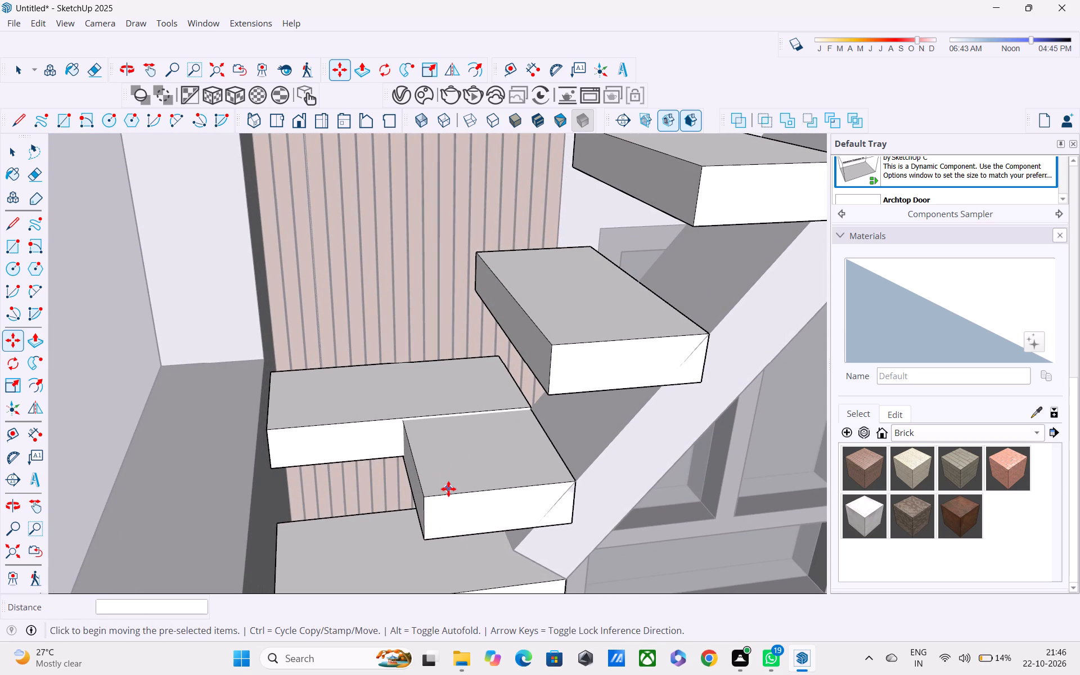
key("p")
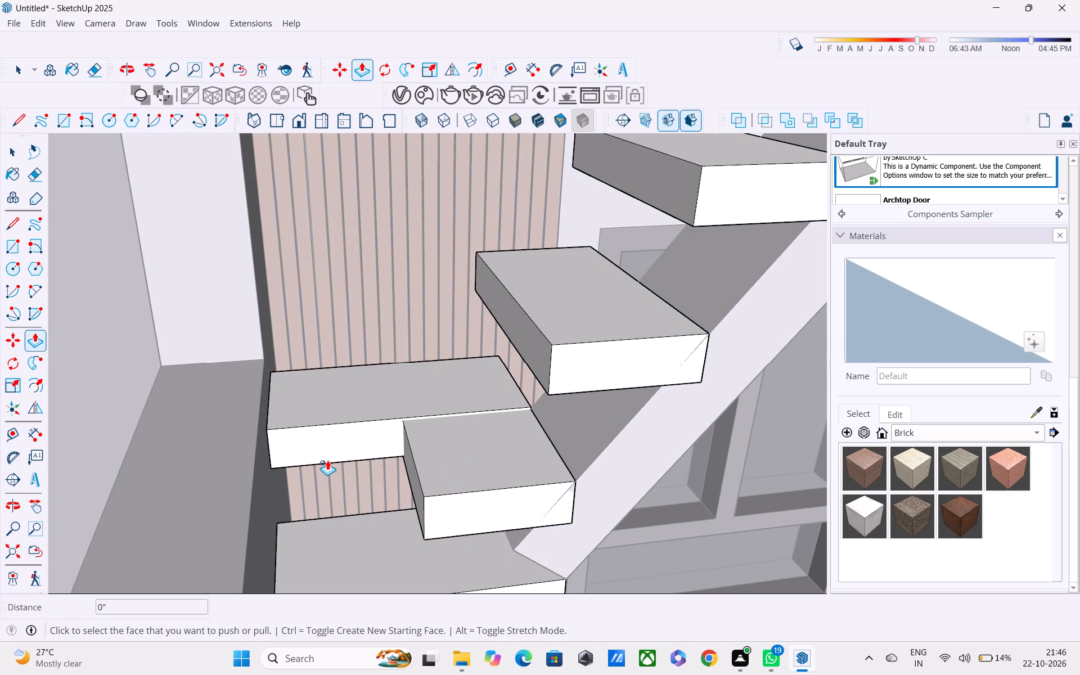
key("space")
double_click(334, 447)
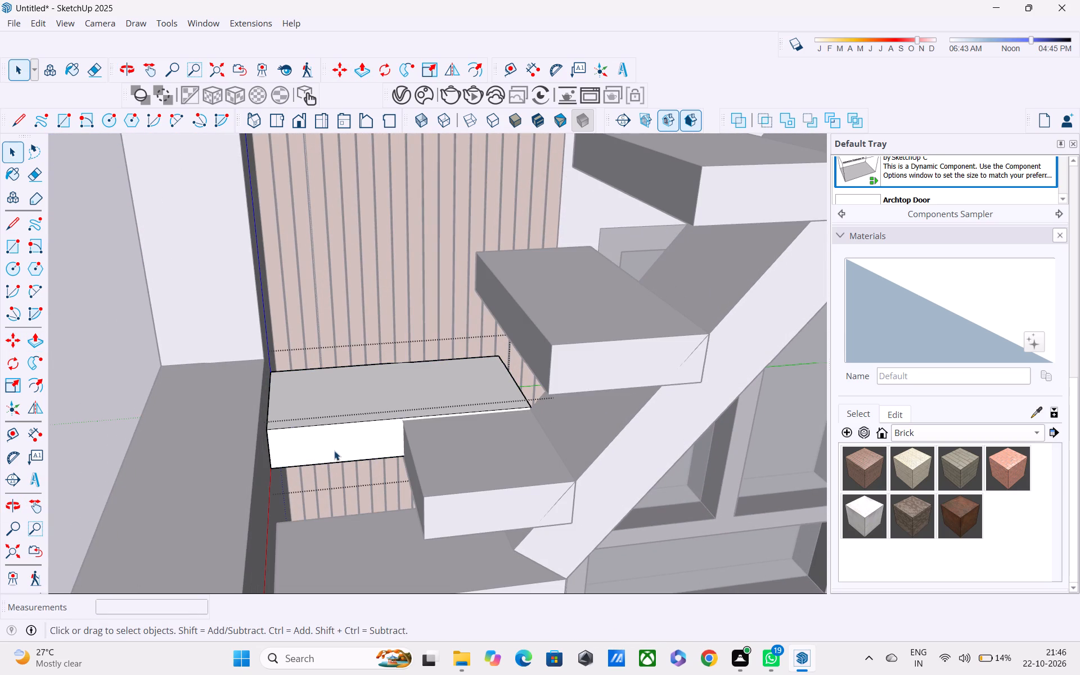
key("p")
left_click(334, 441)
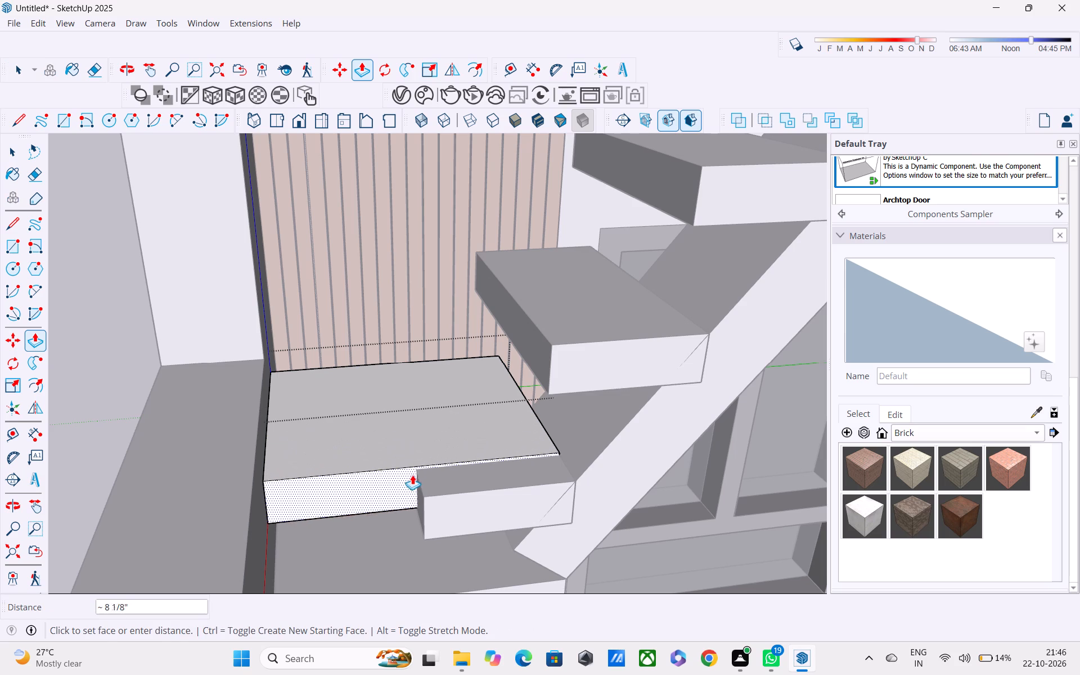
left_click(415, 452)
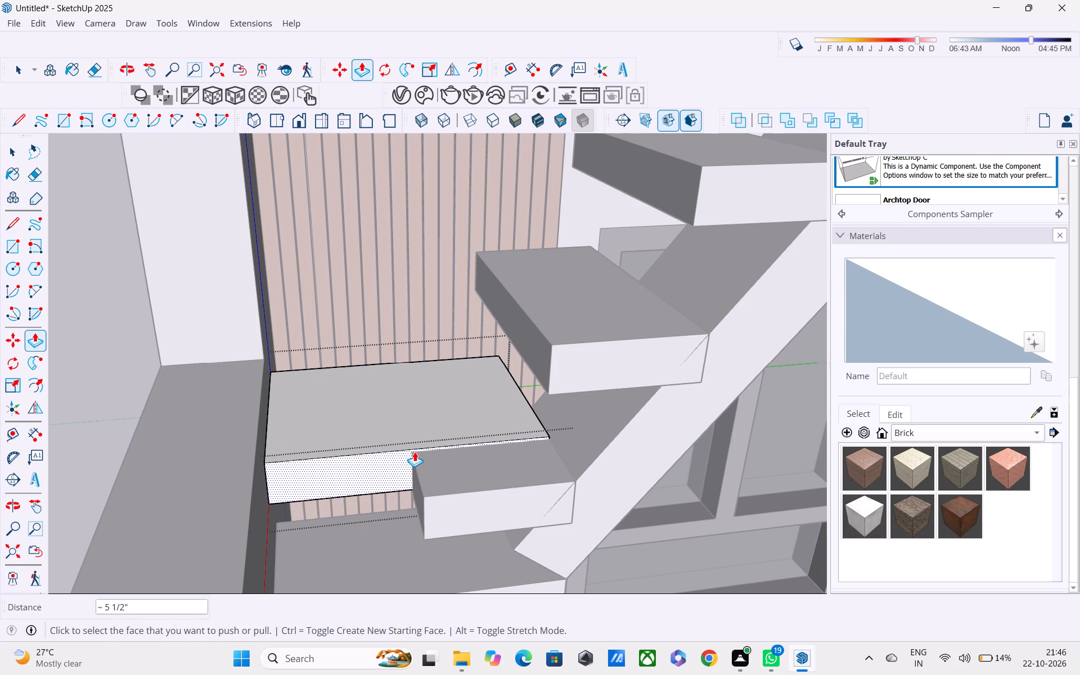
left_click(457, 507)
Push/Pull the front face of the small tread overlapping the highest wide tread inward about 6 3/4".
key("space")
left_click(478, 497)
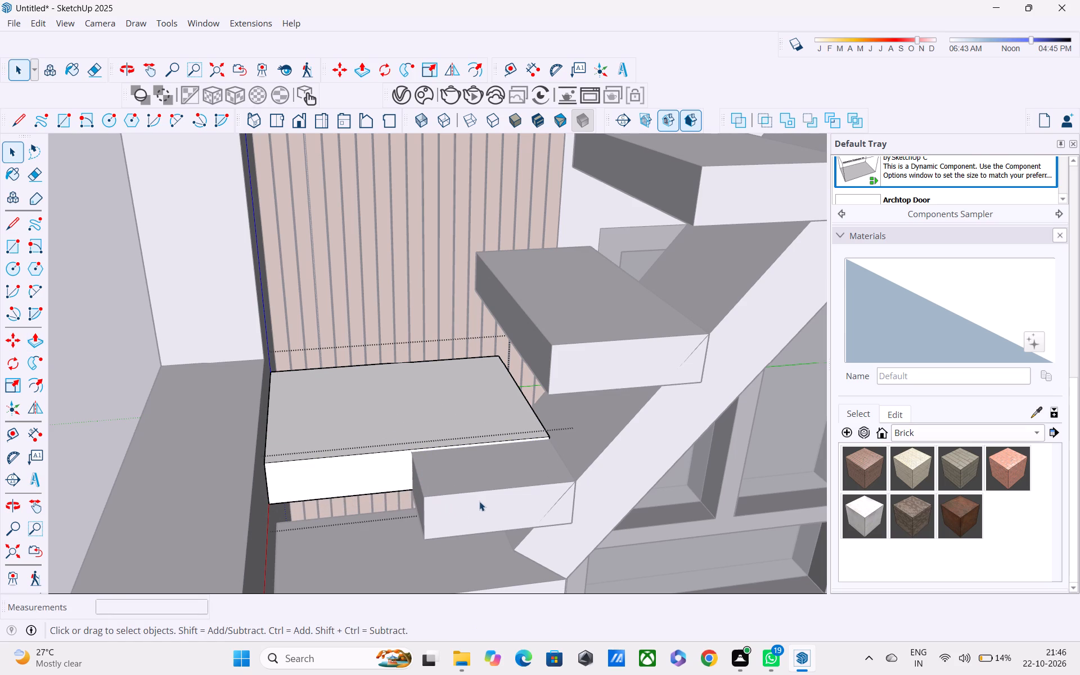
double_click(480, 502)
key("p")
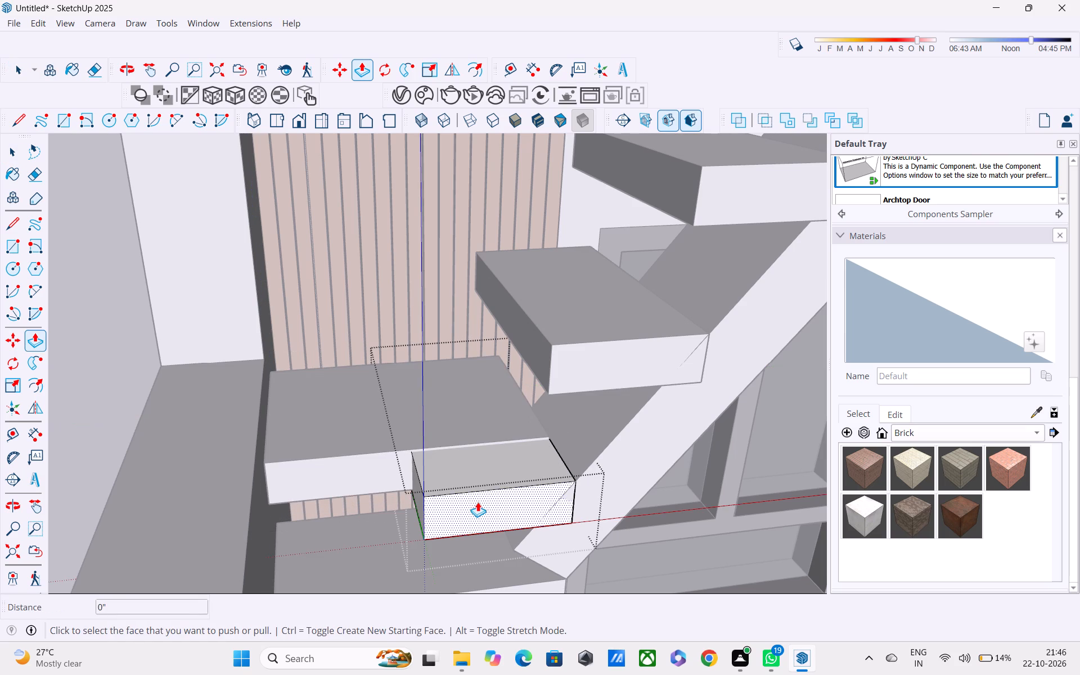
left_click(478, 502)
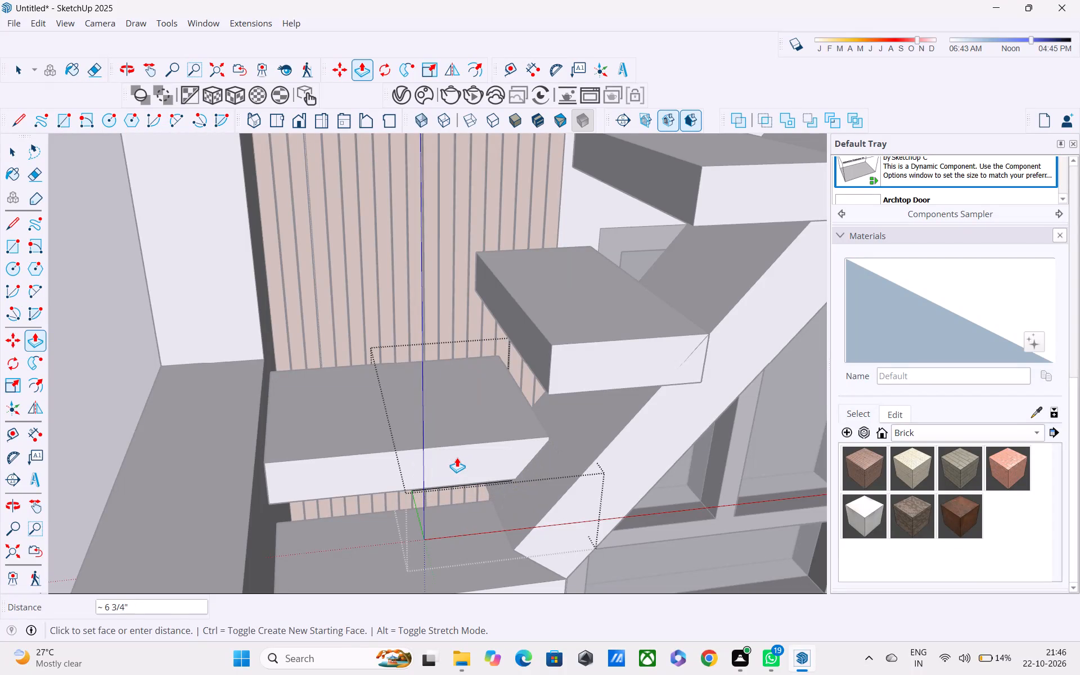
left_click(457, 457)
Push/Pull the front face of the small tread overlapping the highest wide tread back outward about 6 3/4".
scroll(467, 480, "down", 3)
middle_click_drag(478, 489, 447, 412)
scroll(453, 425, "down", 4)
middle_click_drag(498, 468, 497, 463)
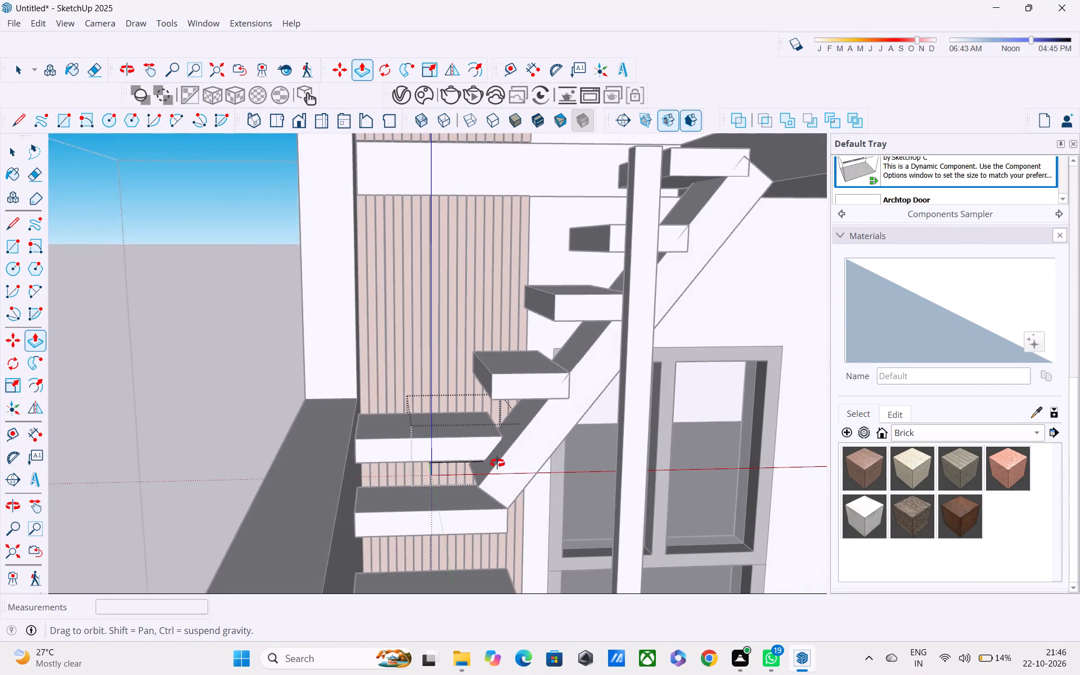
middle_click_drag(497, 463, 467, 402)
scroll(481, 463, "up", 5)
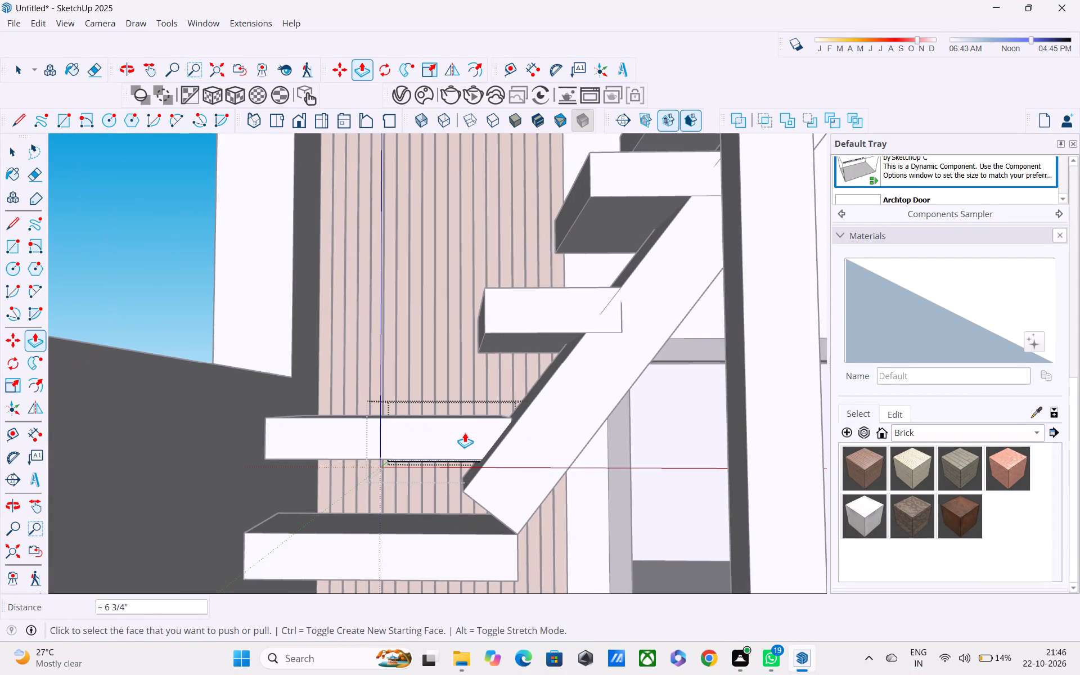
left_click(465, 433)
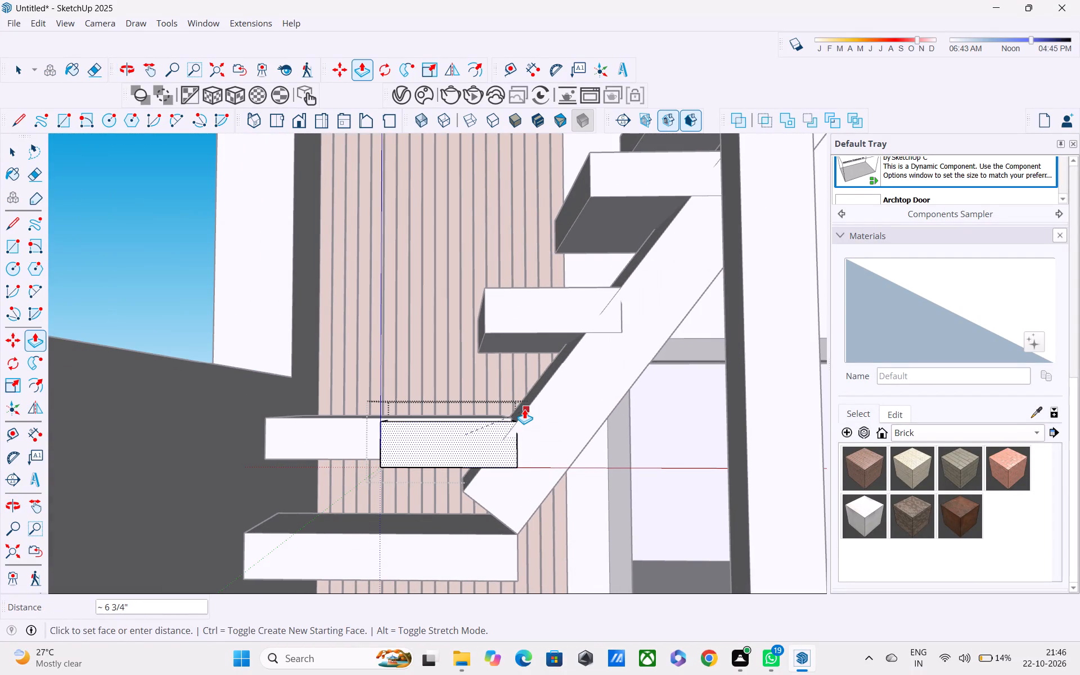
left_click(524, 409)
left_click(345, 433)
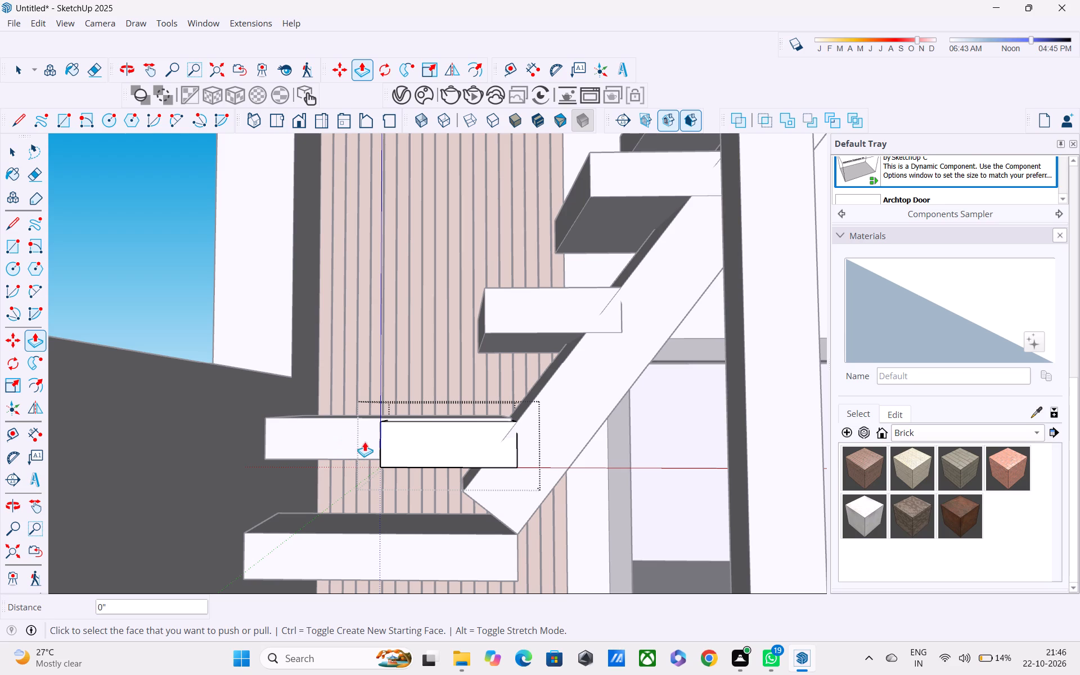
left_click_drag(358, 426, 396, 490)
middle_click_drag(396, 465, 490, 564)
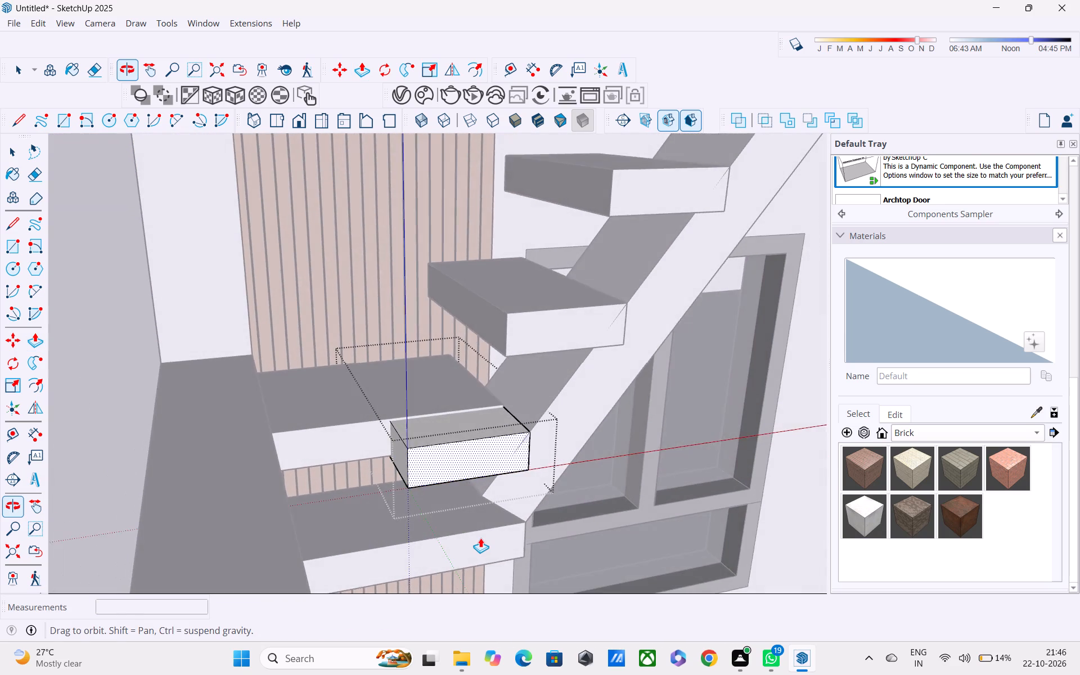
middle_click_drag(479, 534, 429, 600)
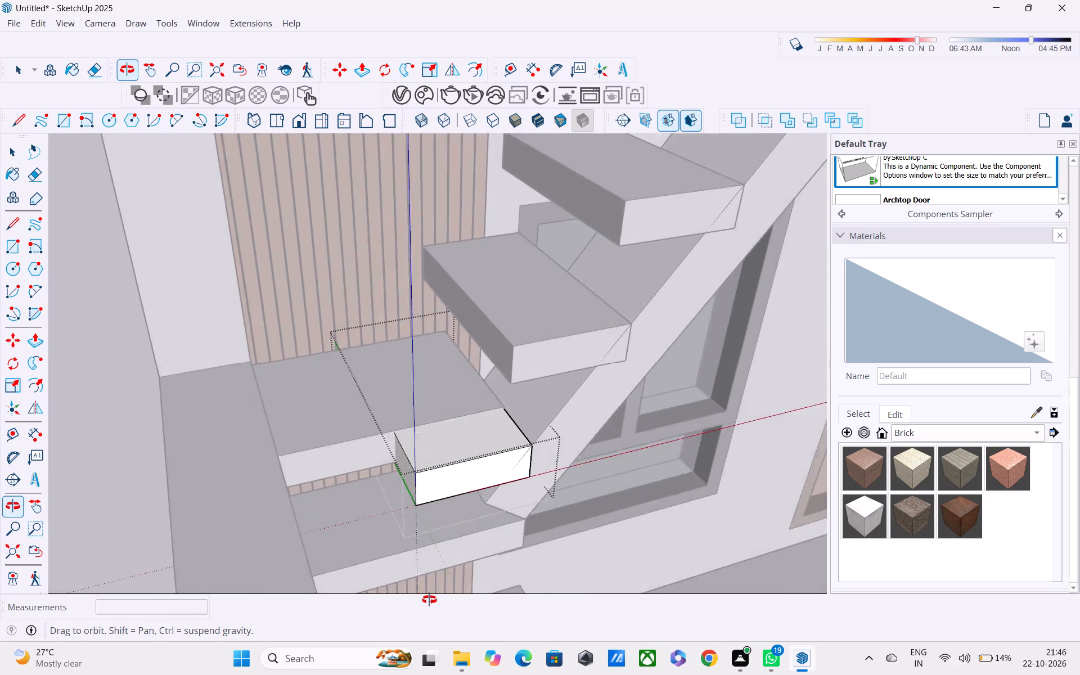
middle_click_drag(429, 600, 398, 590)
scroll(375, 541, "down", 4)
middle_click_drag(415, 535, 418, 491)
scroll(421, 490, "down", 4)
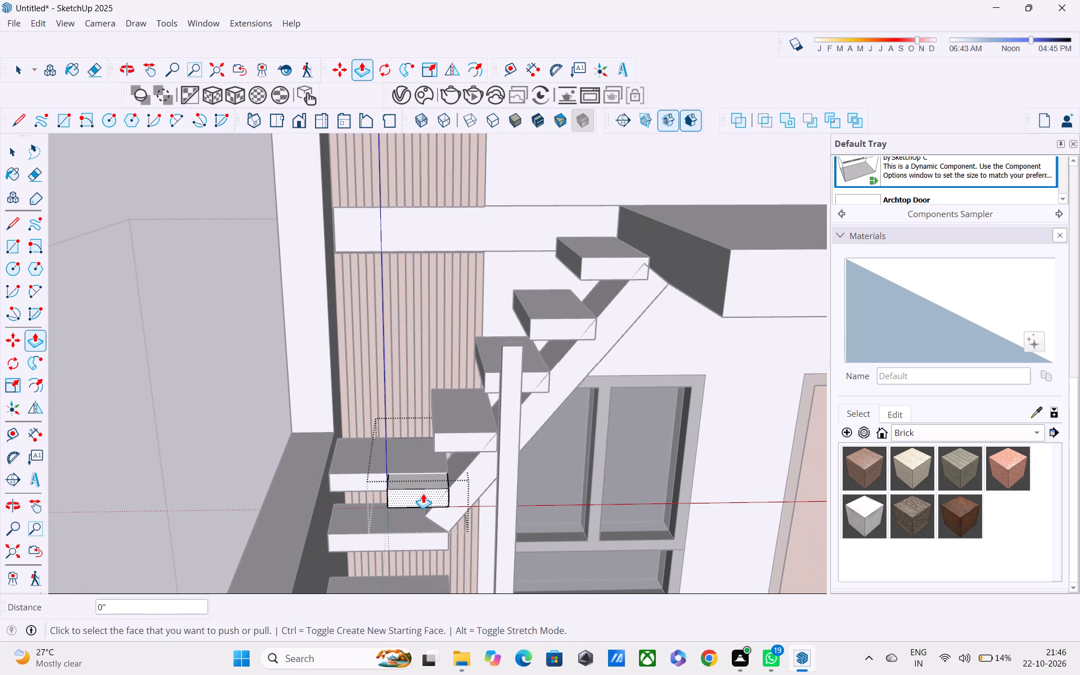
key("space")
left_click(146, 436)
Erase the highest wide tread, leaving the small tread that overlaps it at the foot of the sloping piece.
middle_click_drag(297, 511, 206, 453)
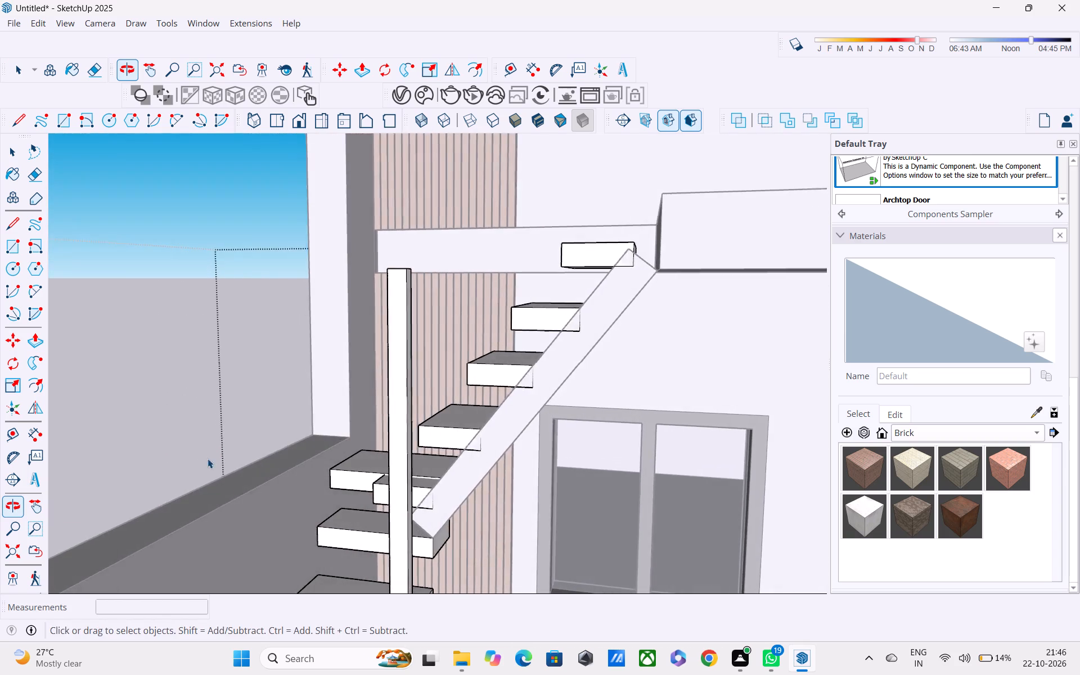
scroll(295, 502, "down", 3)
middle_click_drag(335, 512, 474, 579)
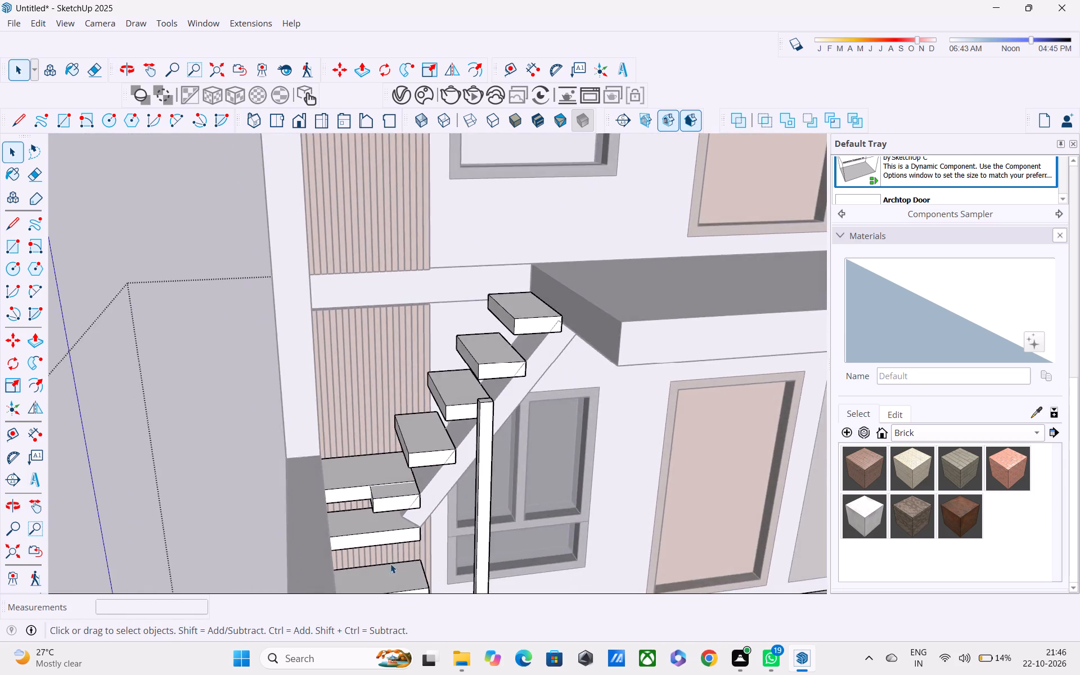
scroll(386, 553, "up", 1)
scroll(385, 552, "down", 5)
middle_click_drag(391, 545, 495, 665)
key("e")
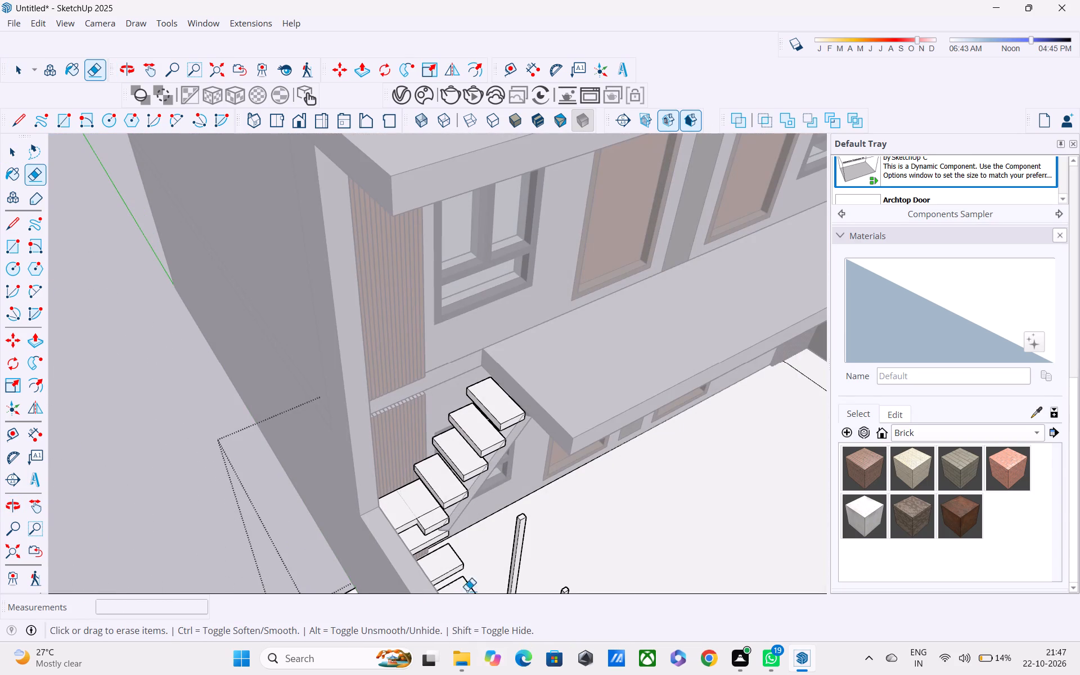
scroll(434, 577, "up", 3)
scroll(426, 508, "up", 4)
left_click(421, 494)
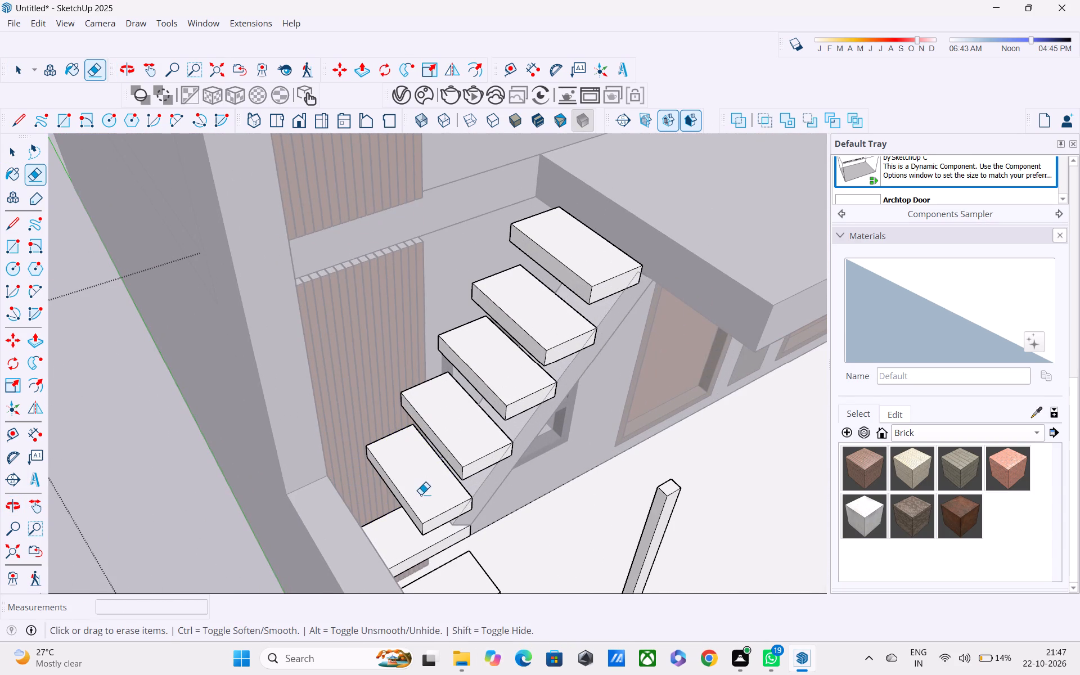
Examine the staircase from the front and below, including how it sits against the whole house.
scroll(426, 505, "down", 2)
middle_click_drag(429, 512, 321, 398)
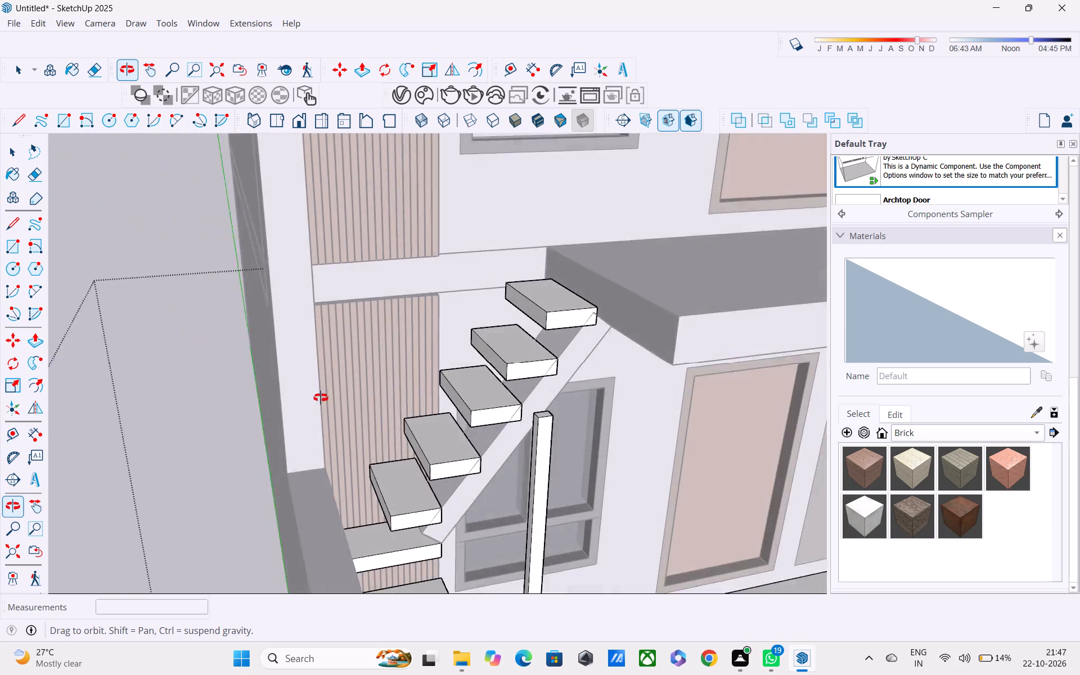
middle_click_drag(321, 398, 280, 377)
middle_click_drag(400, 535, 372, 415)
scroll(408, 467, "down", 1)
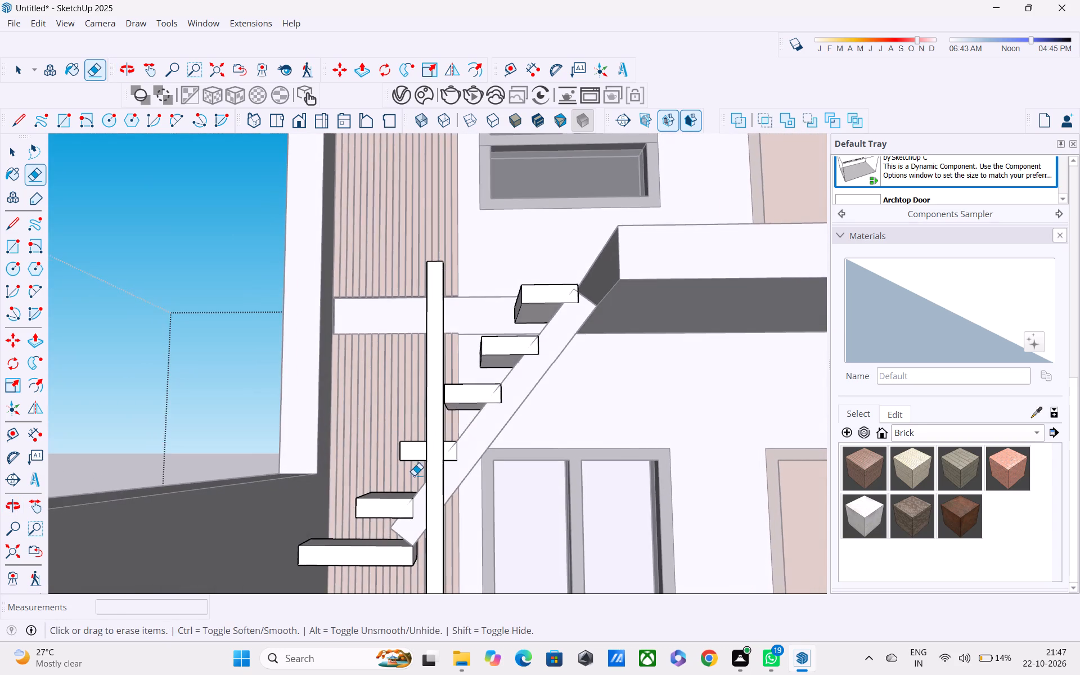
scroll(414, 475, "down", 2)
middle_click_drag(448, 517, 438, 492)
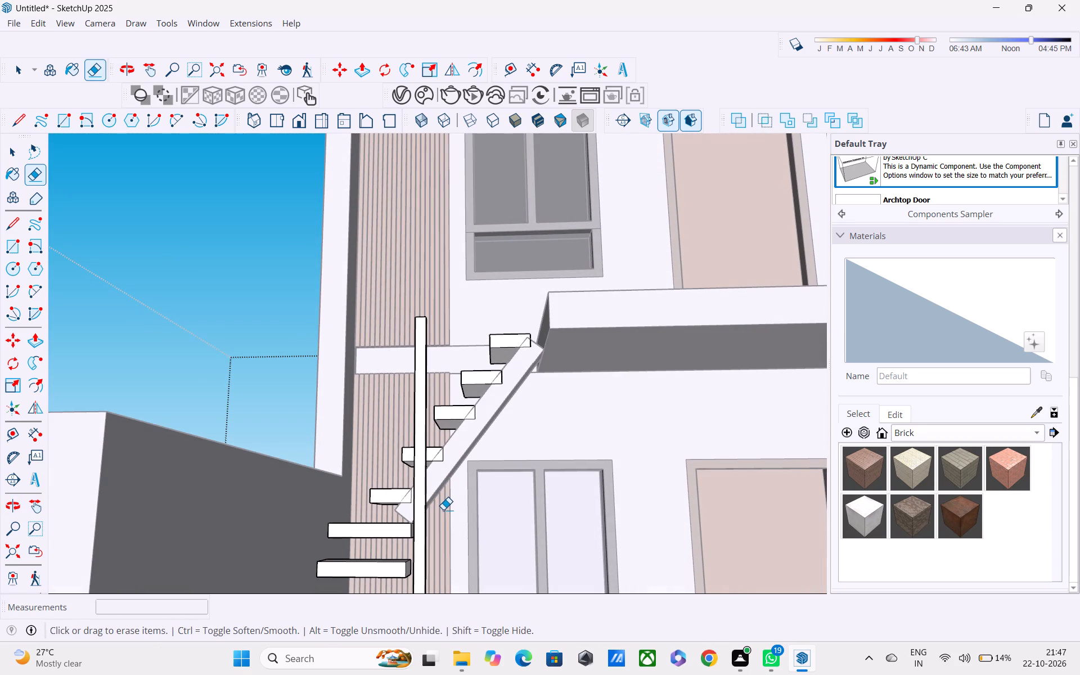
scroll(443, 512, "down", 1)
middle_click_drag(453, 529, 420, 578)
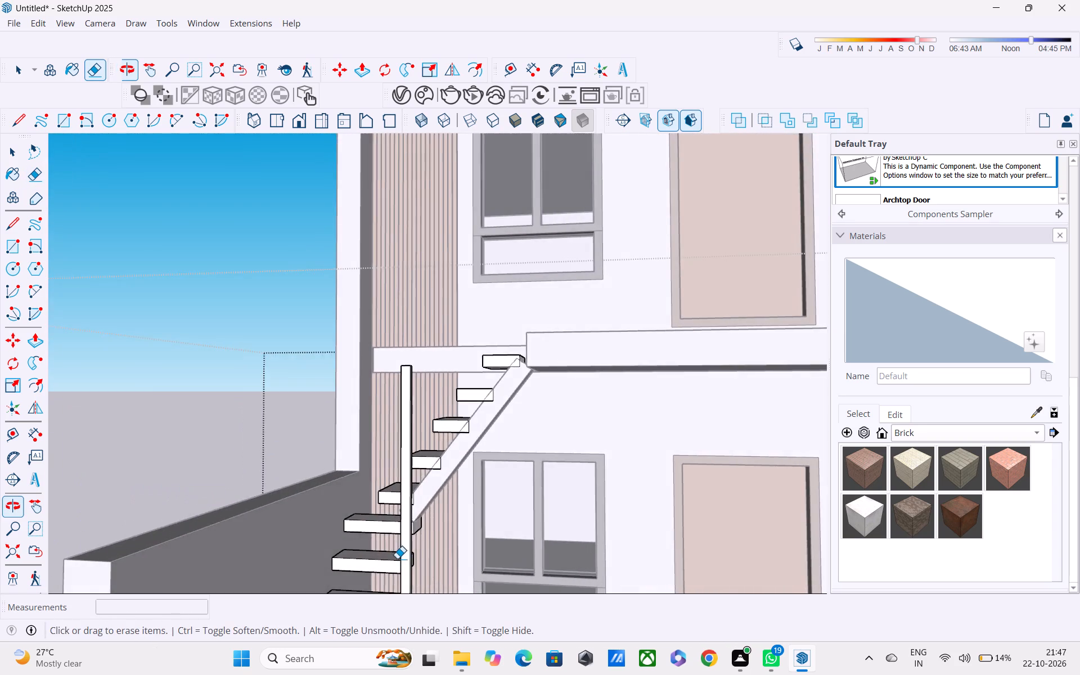
scroll(395, 556, "down", 8)
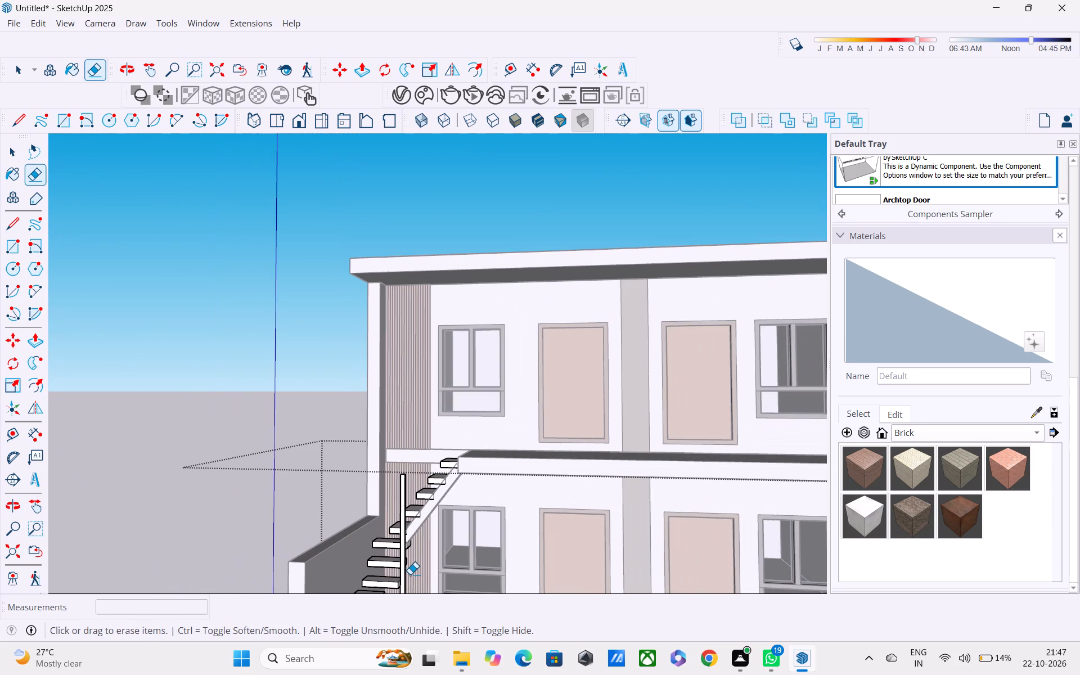
scroll(411, 575, "down", 3)
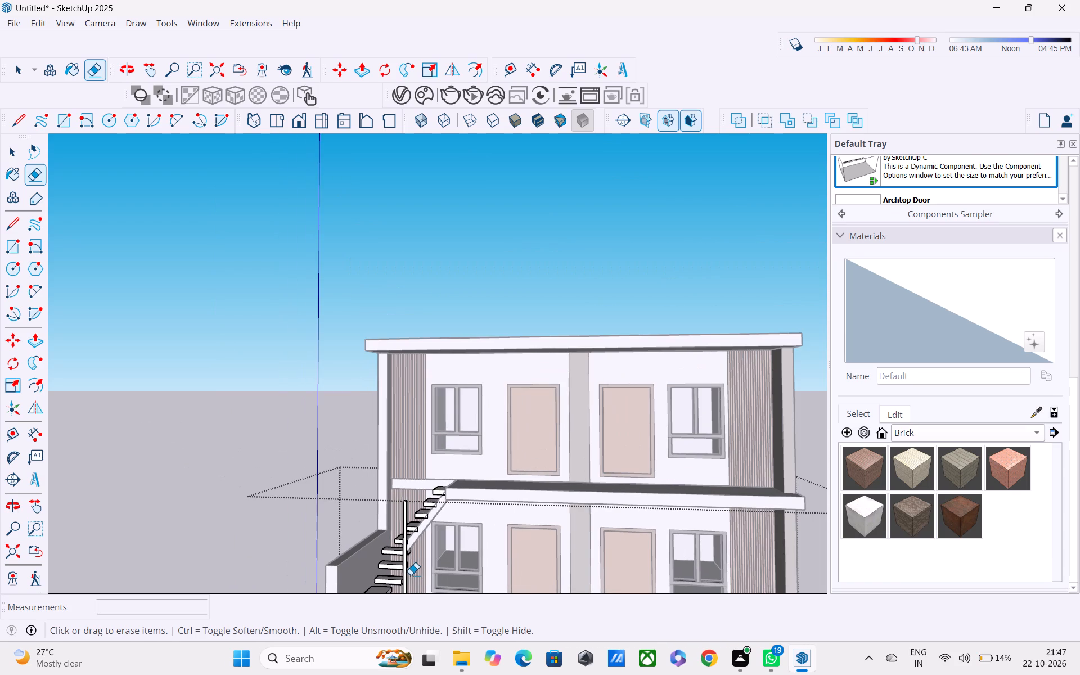
middle_click_drag(411, 575, 362, 508, "shift")
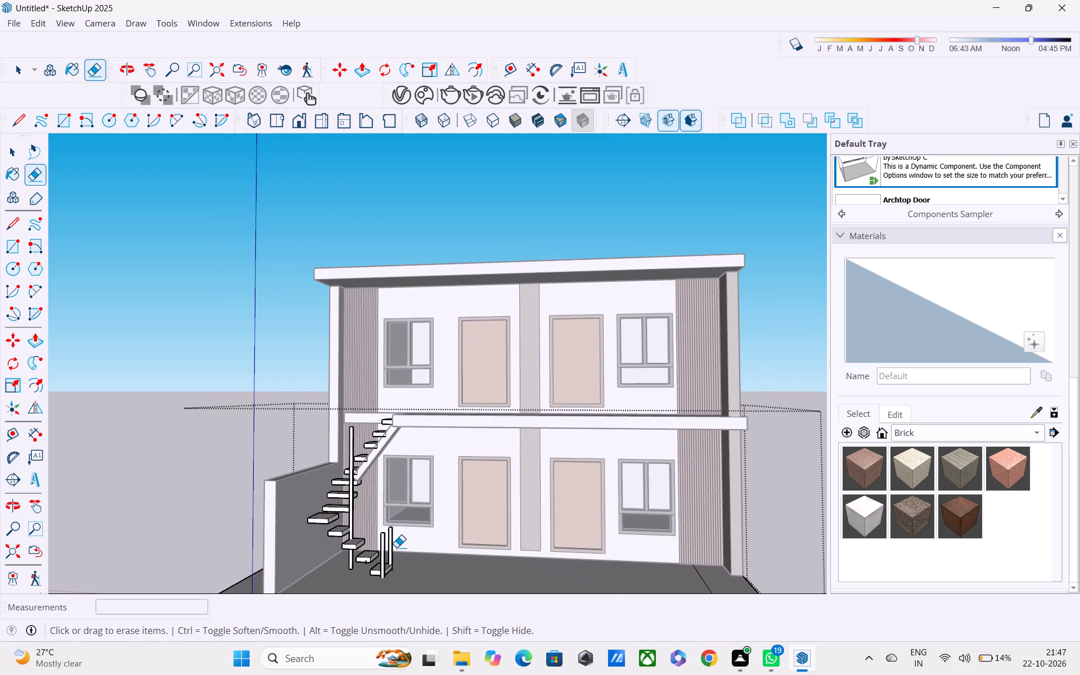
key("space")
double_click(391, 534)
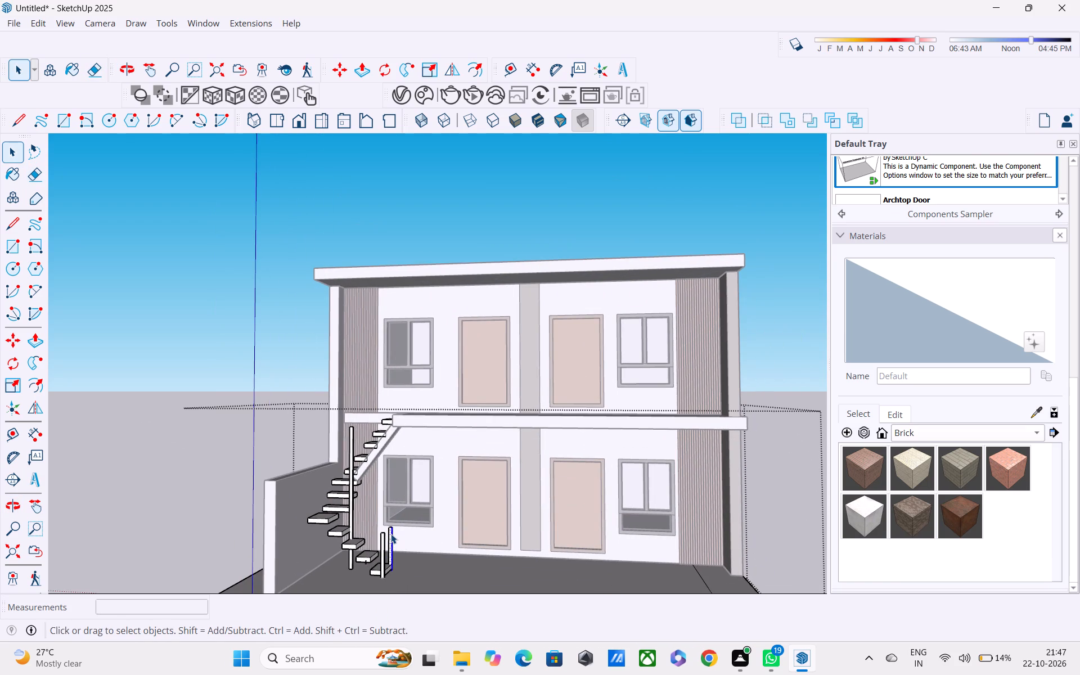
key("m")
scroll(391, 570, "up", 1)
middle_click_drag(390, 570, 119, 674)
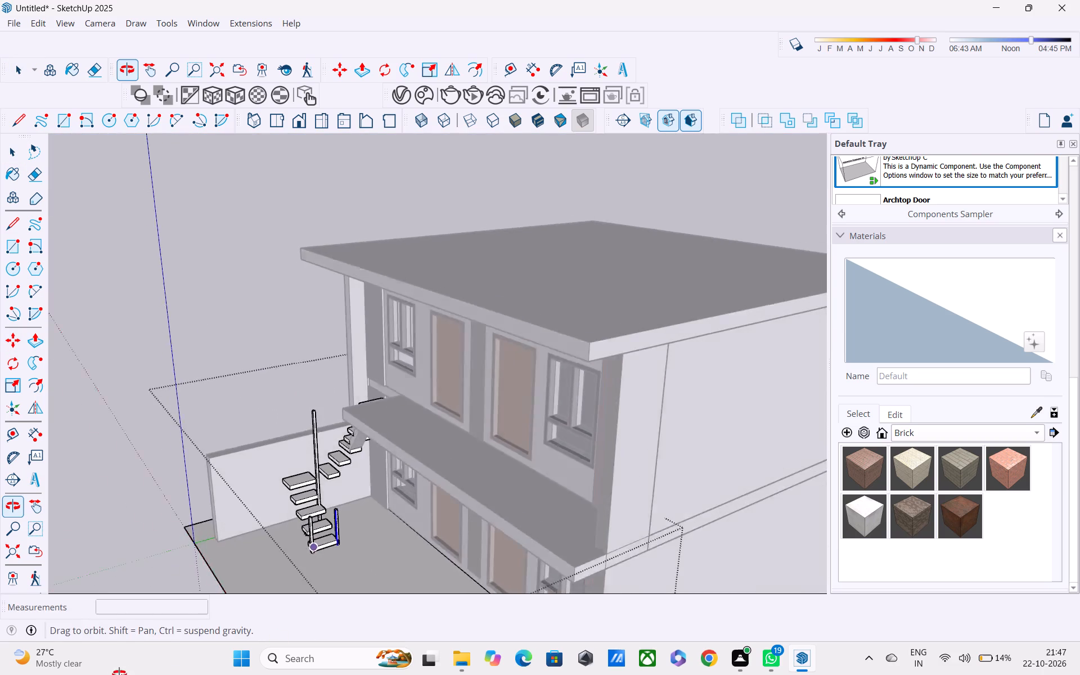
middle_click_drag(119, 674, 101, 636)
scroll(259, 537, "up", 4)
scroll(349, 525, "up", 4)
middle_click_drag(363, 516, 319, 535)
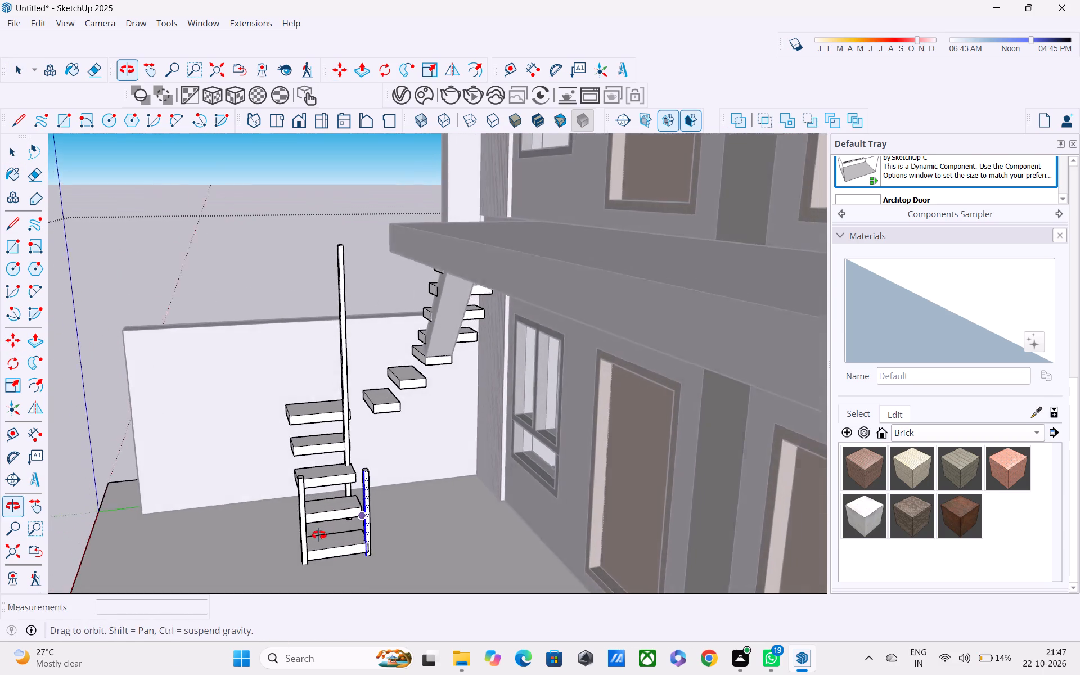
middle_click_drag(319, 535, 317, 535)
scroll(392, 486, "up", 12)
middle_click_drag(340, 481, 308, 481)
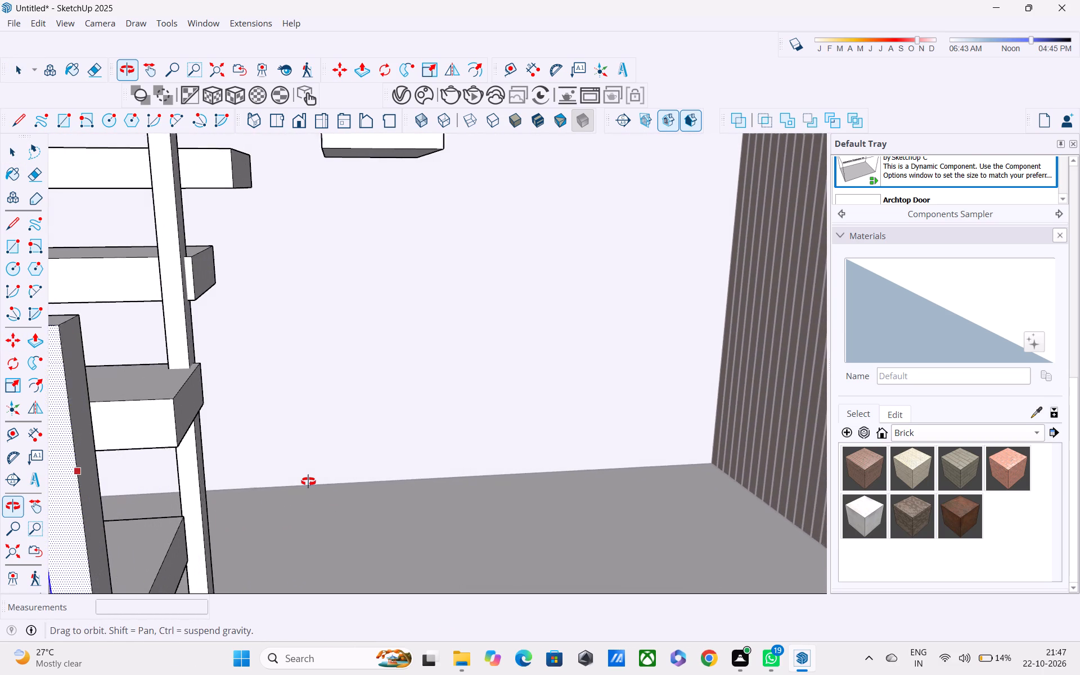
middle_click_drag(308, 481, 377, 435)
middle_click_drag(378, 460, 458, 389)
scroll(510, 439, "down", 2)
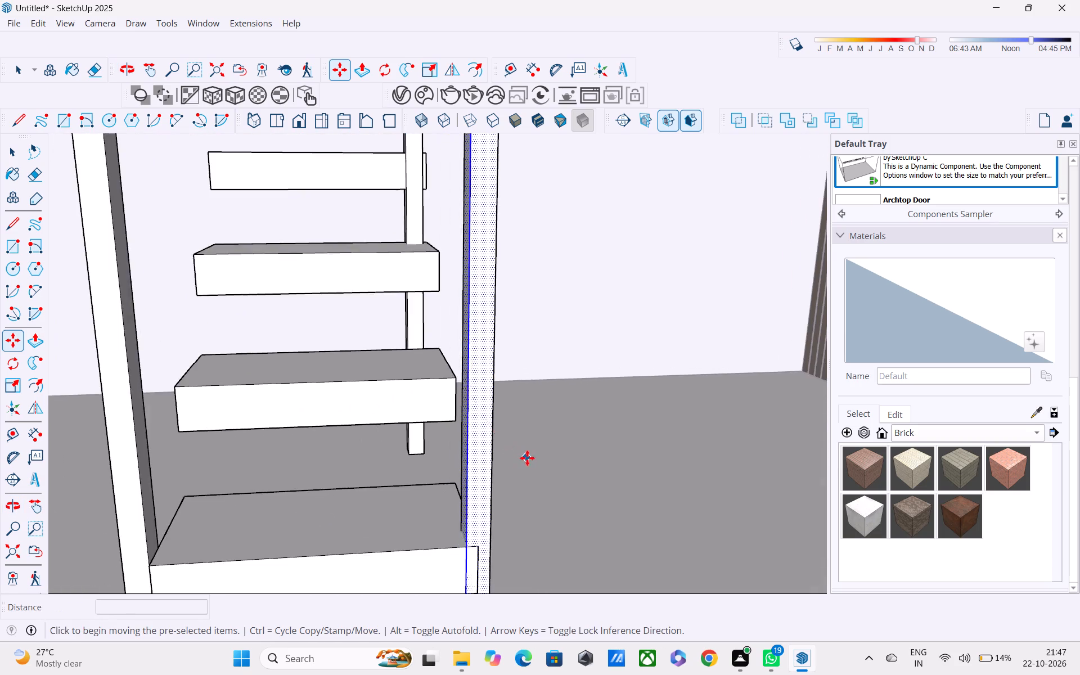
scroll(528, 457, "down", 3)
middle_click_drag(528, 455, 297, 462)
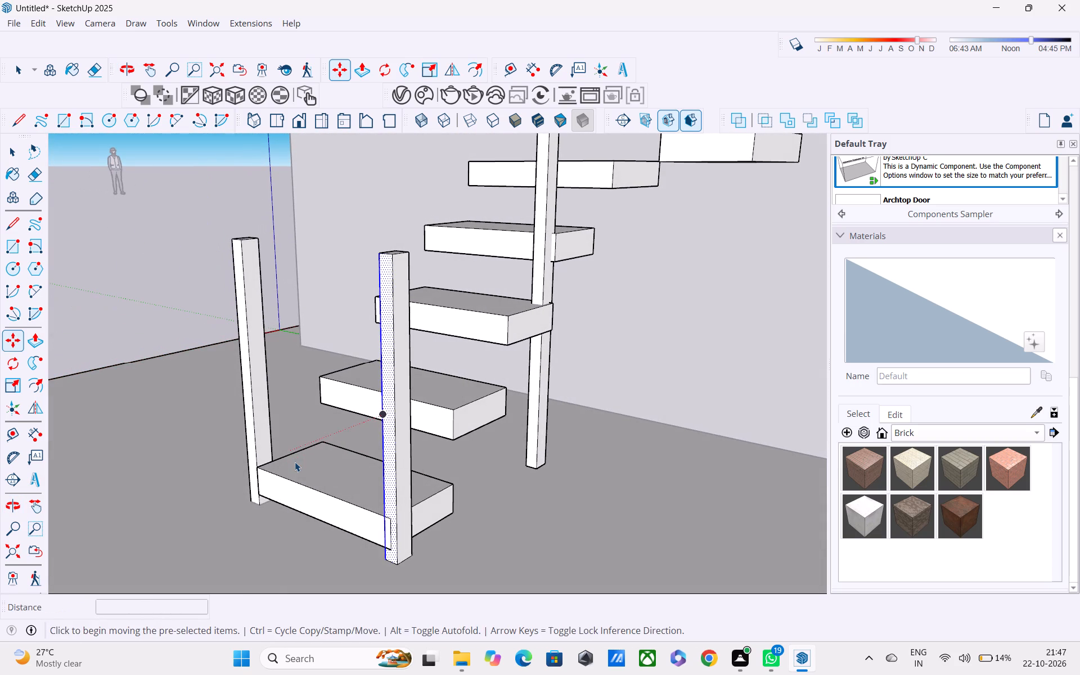
Copy the whole post overlapping the front corner of the lowest tread about 8' to the tread at the sloping piece's foot.
key("space")
left_click(399, 430)
double_click(399, 430)
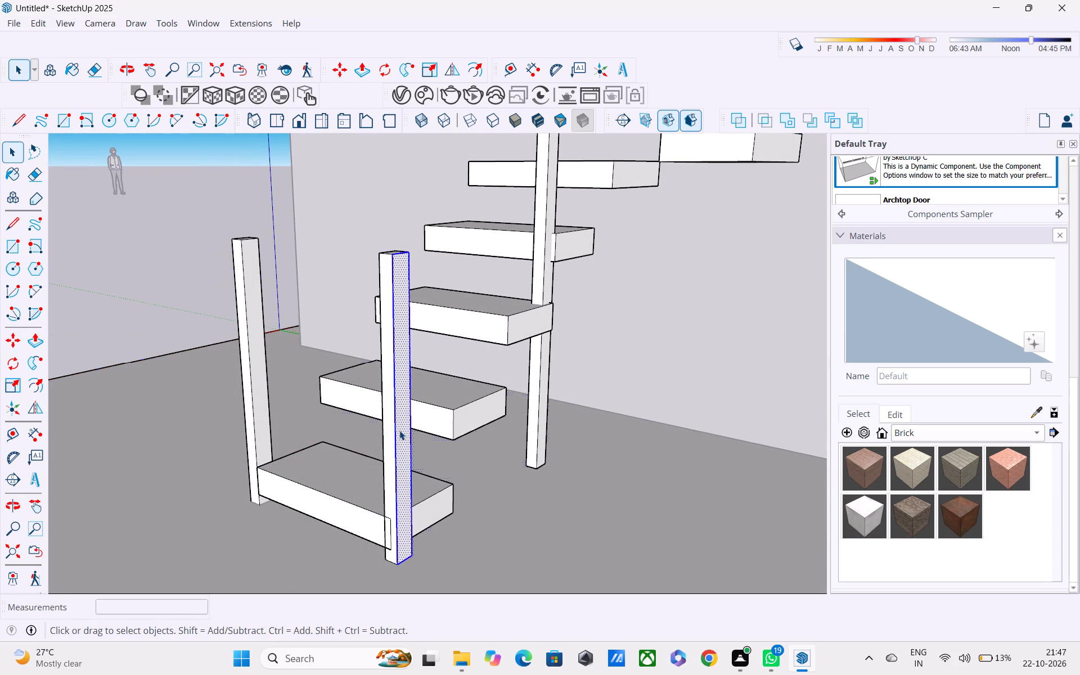
double_click(398, 439)
scroll(390, 509, "up", 2)
left_click(394, 474, "shift")
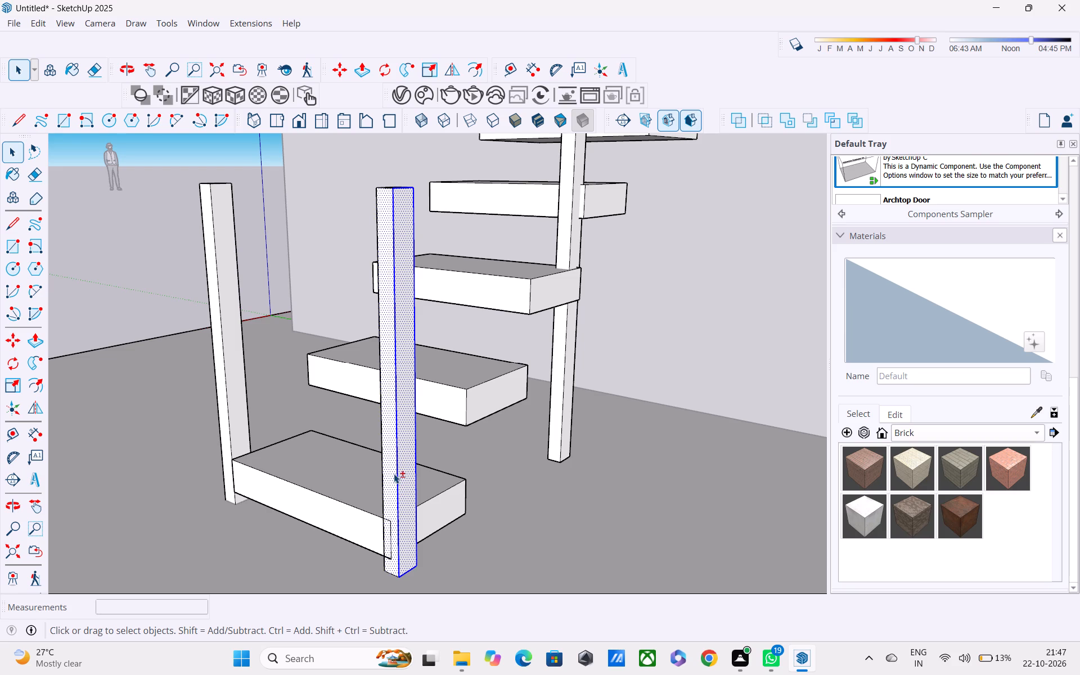
middle_click_drag(393, 474, 567, 446)
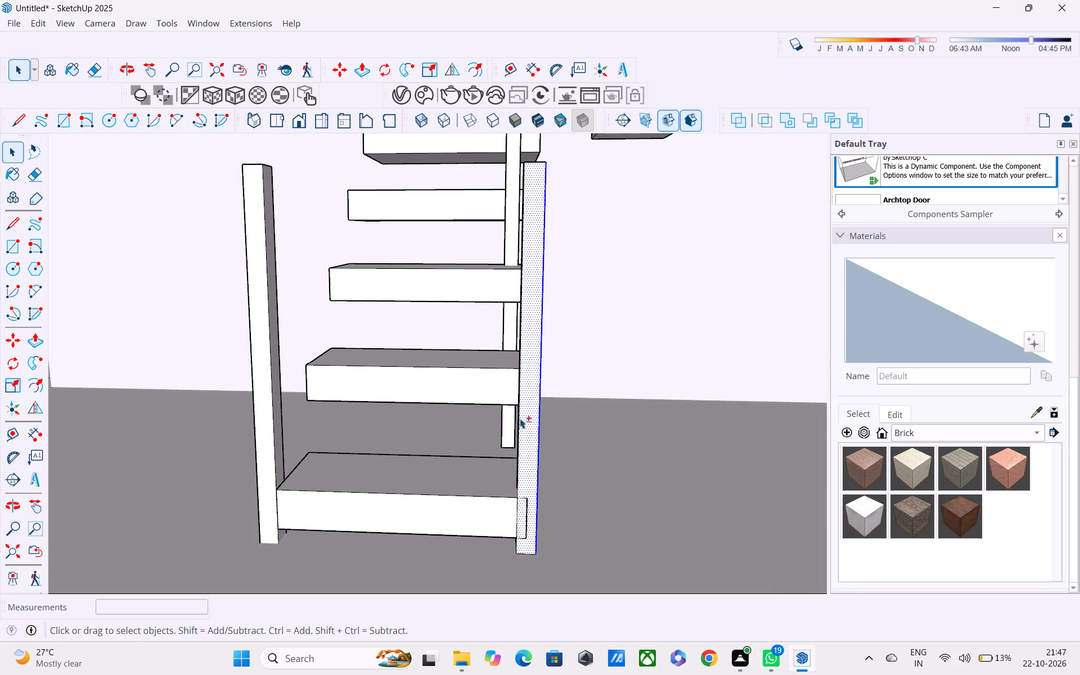
left_click(519, 417, "shift")
middle_click_drag(532, 443, 754, 439)
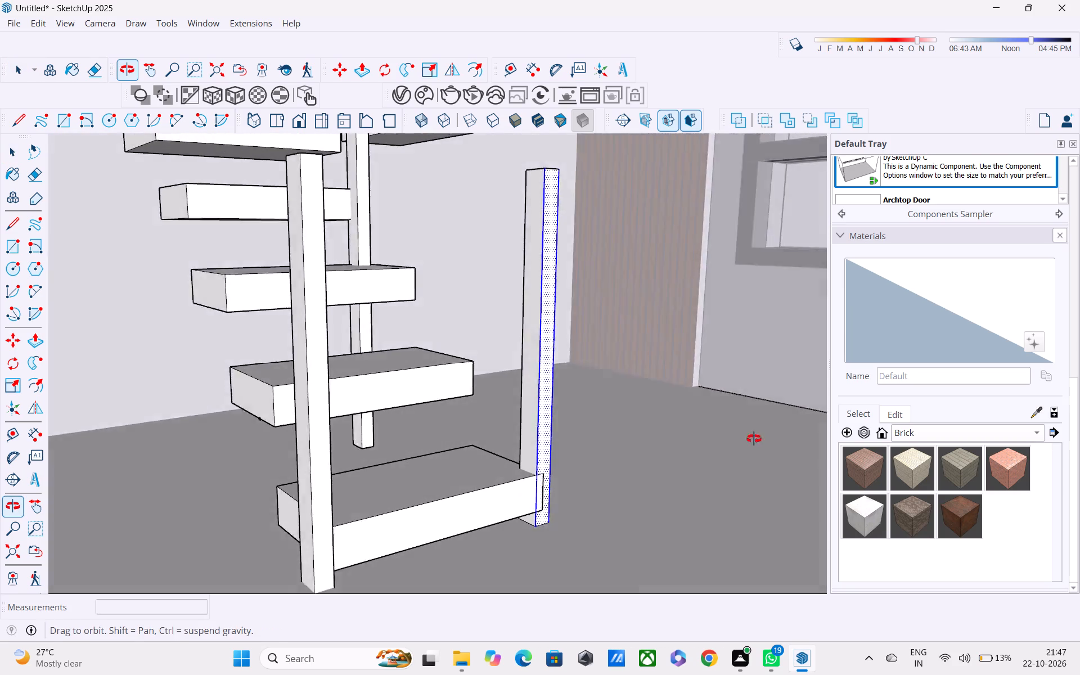
middle_click_drag(754, 439, 795, 424)
left_click(523, 415, "shift")
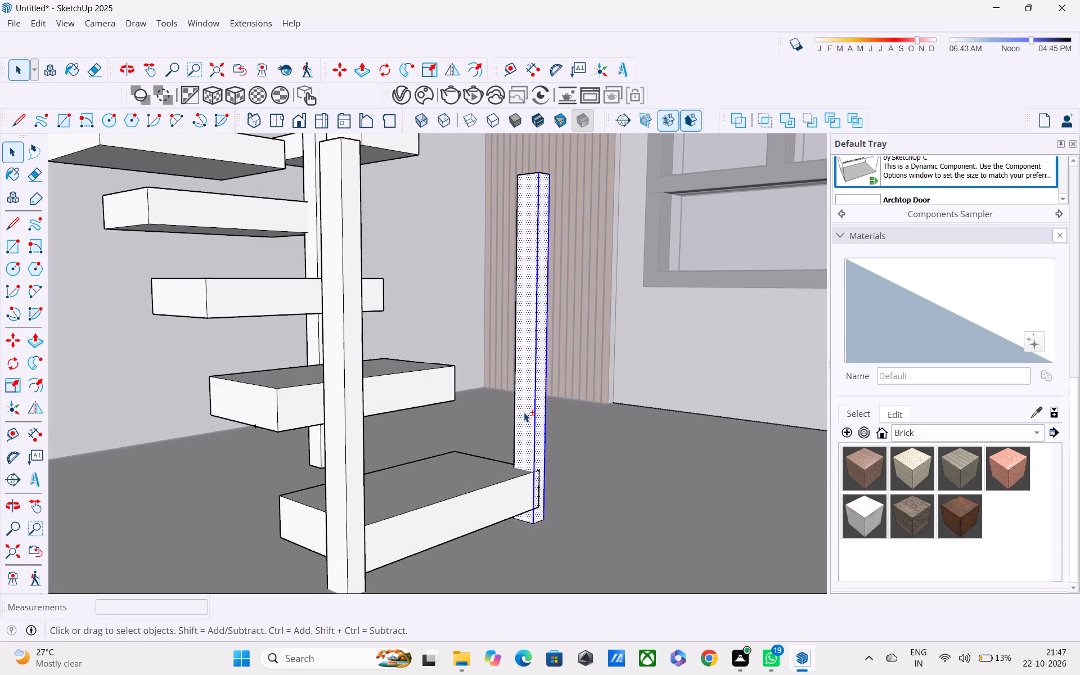
left_click(516, 394, "shift")
middle_click_drag(529, 403, 192, 486)
middle_click_drag(646, 396, 340, 431)
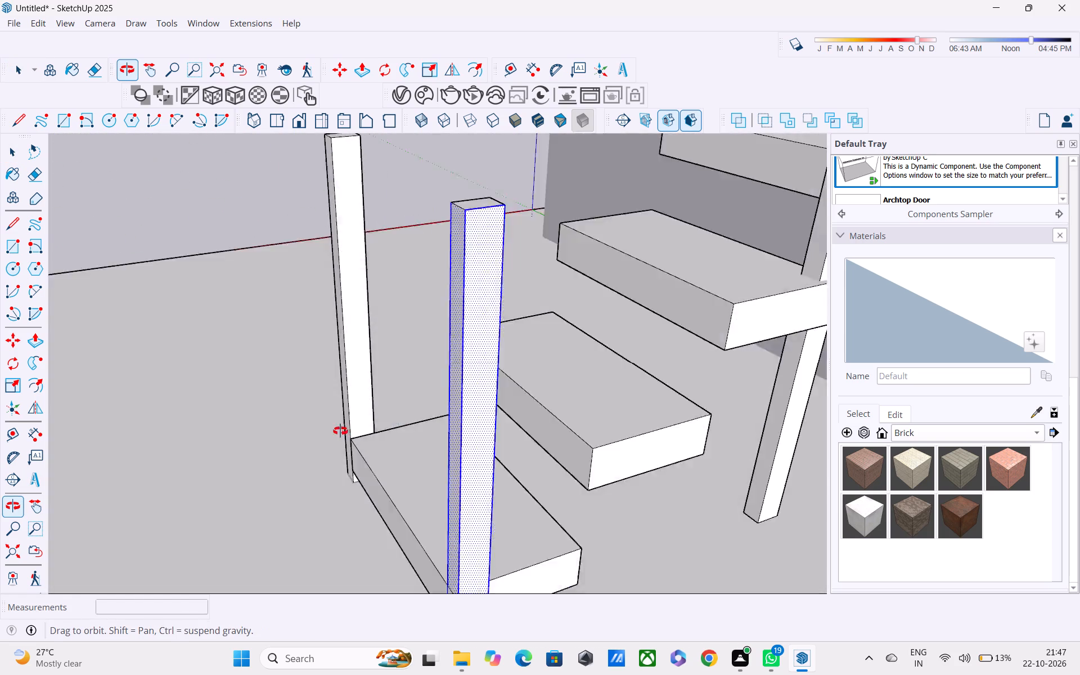
middle_click_drag(340, 431, 172, 454)
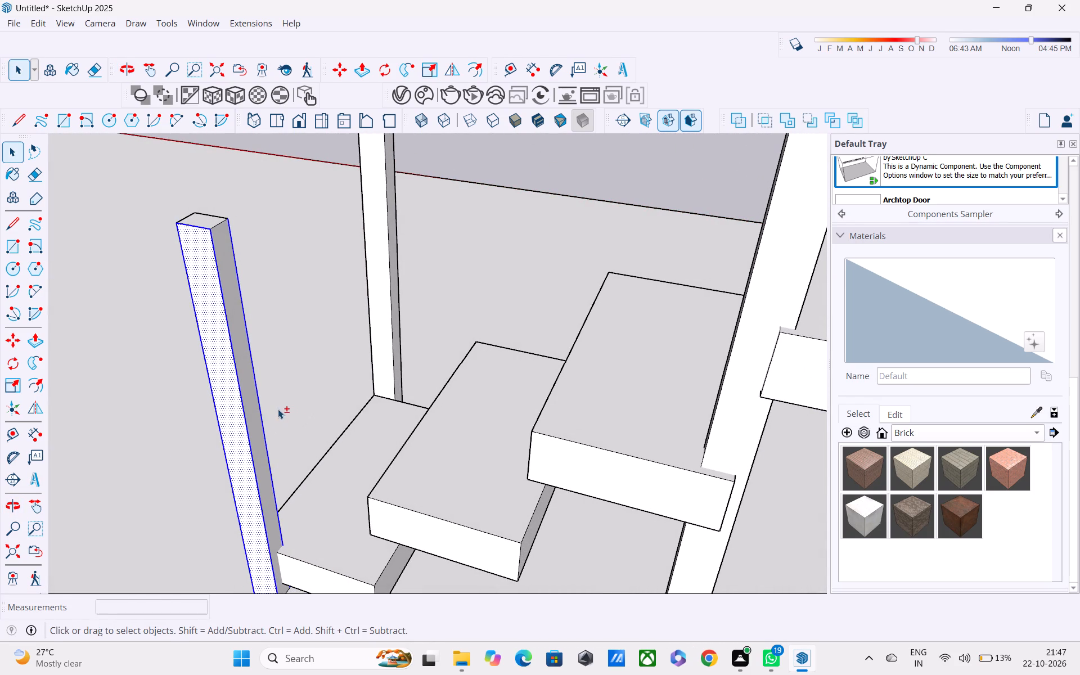
left_click(251, 409, "shift")
middle_click_drag(271, 421, 440, 502)
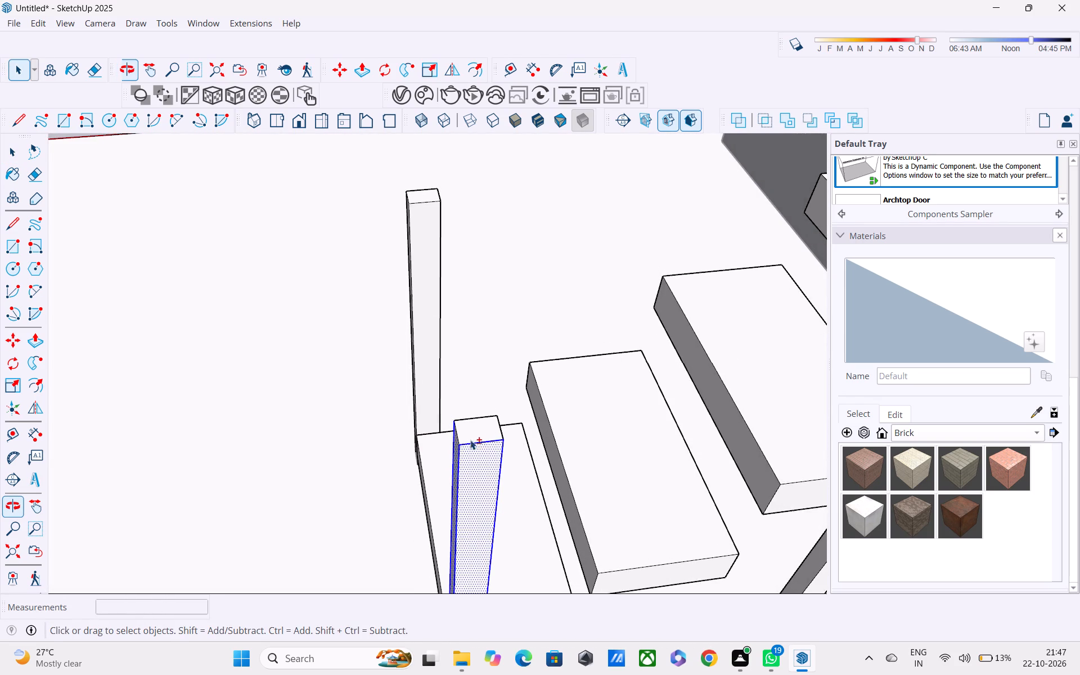
scroll(472, 433, "up", 2, "shift")
left_click(472, 433, "shift")
middle_click_drag(486, 467, 566, 493)
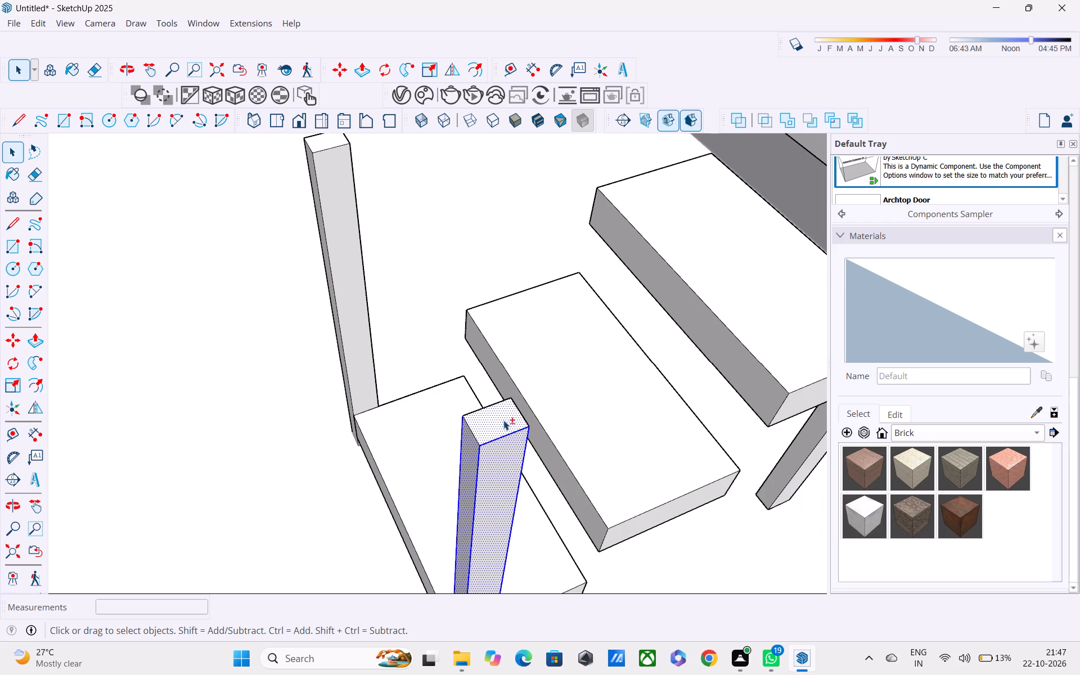
scroll(502, 419, "up", 2, "shift")
left_click(494, 402, "shift")
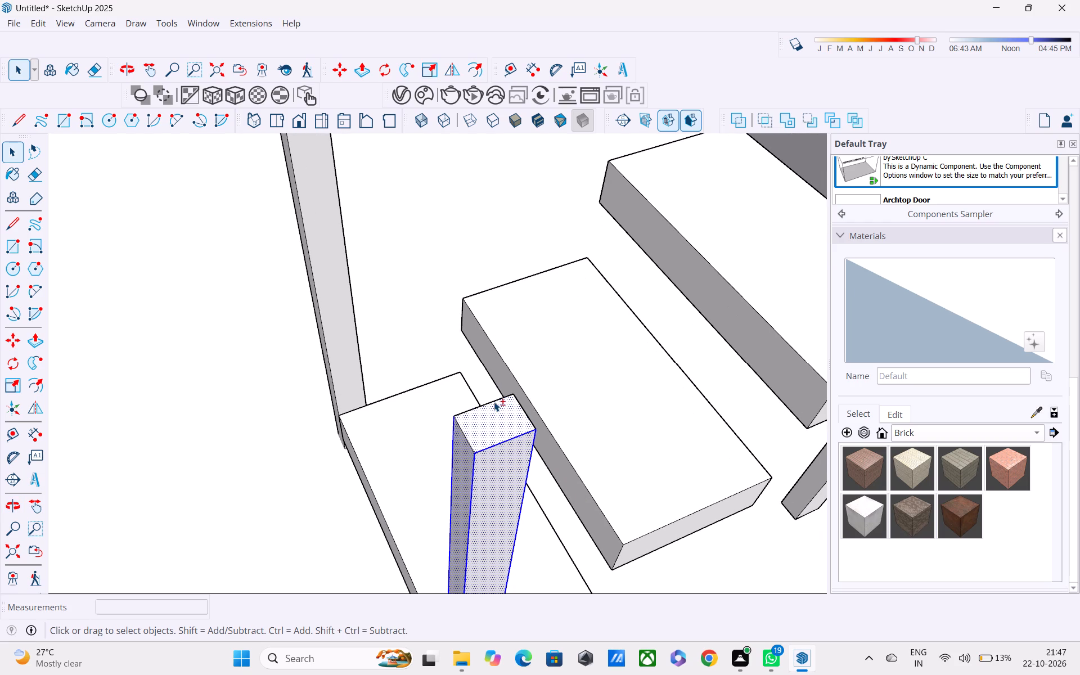
left_click(528, 418, "shift")
left_click(469, 445, "shift")
middle_click_drag(474, 456, 575, 323)
scroll(576, 323, "up", 1)
scroll(575, 358, "down", 4)
middle_click_drag(539, 467, 573, 278, "shift")
scroll(573, 278, "up", 1)
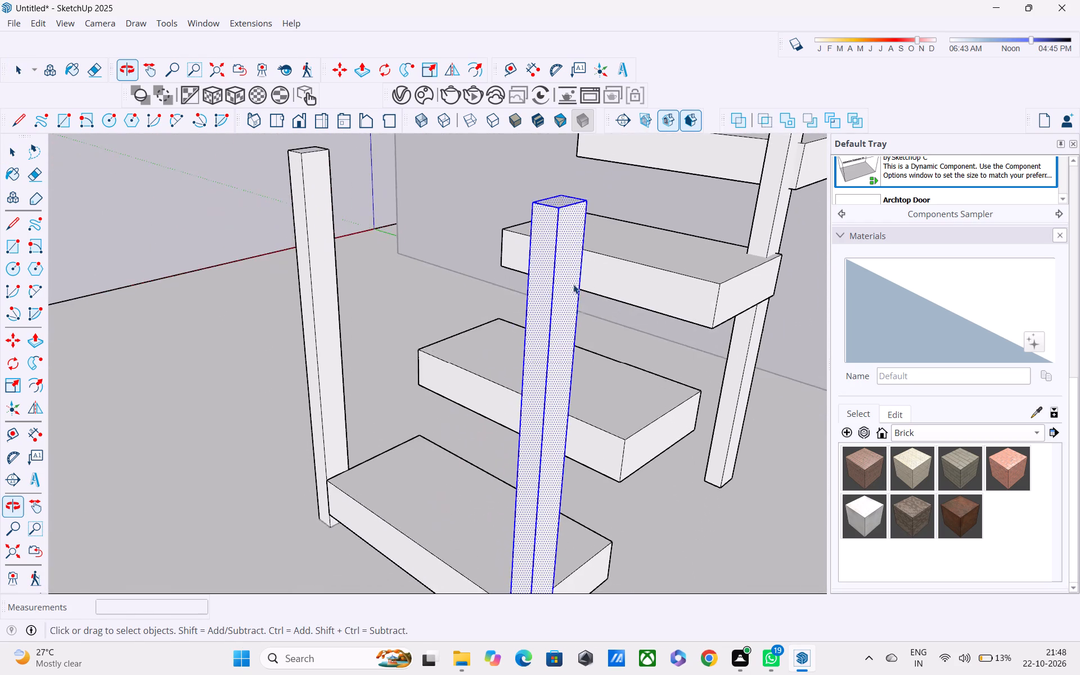
scroll(573, 354, "down", 3)
middle_click_drag(512, 529, 577, 344)
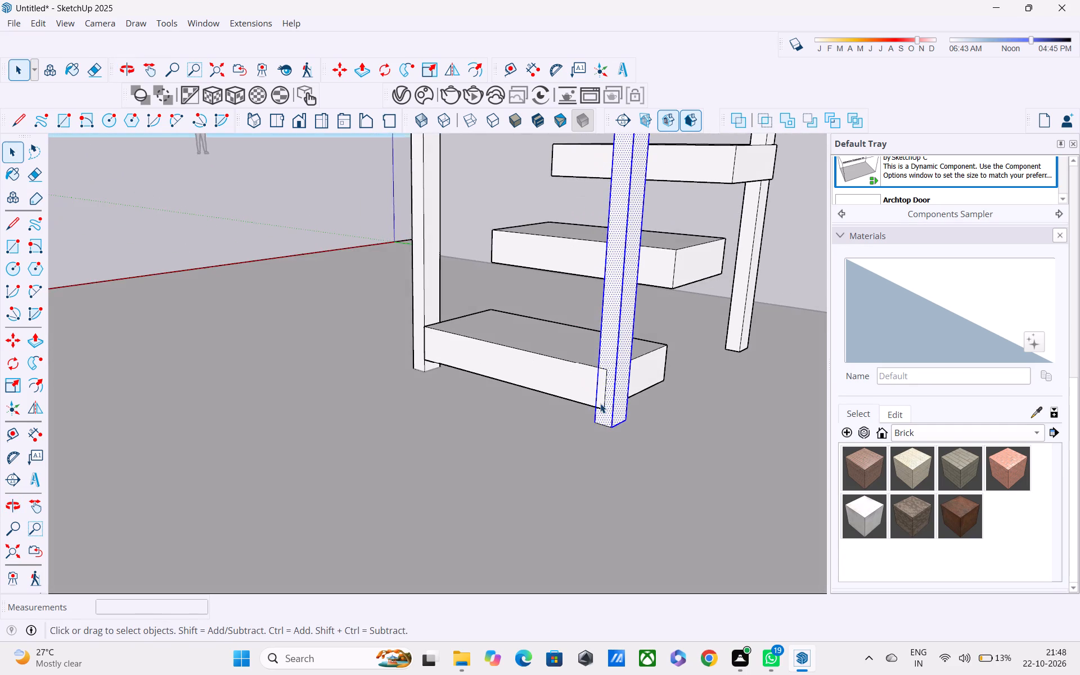
scroll(600, 403, "up", 2)
middle_click_drag(621, 422, 530, 517)
scroll(524, 519, "down", 2)
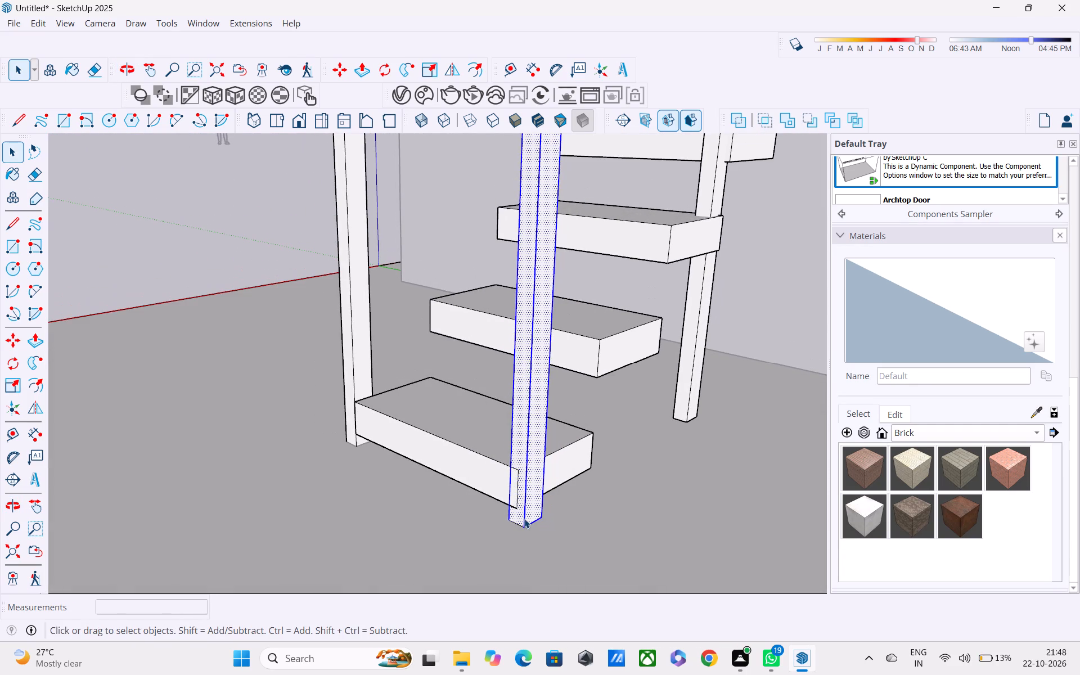
key("m")
left_click(522, 524)
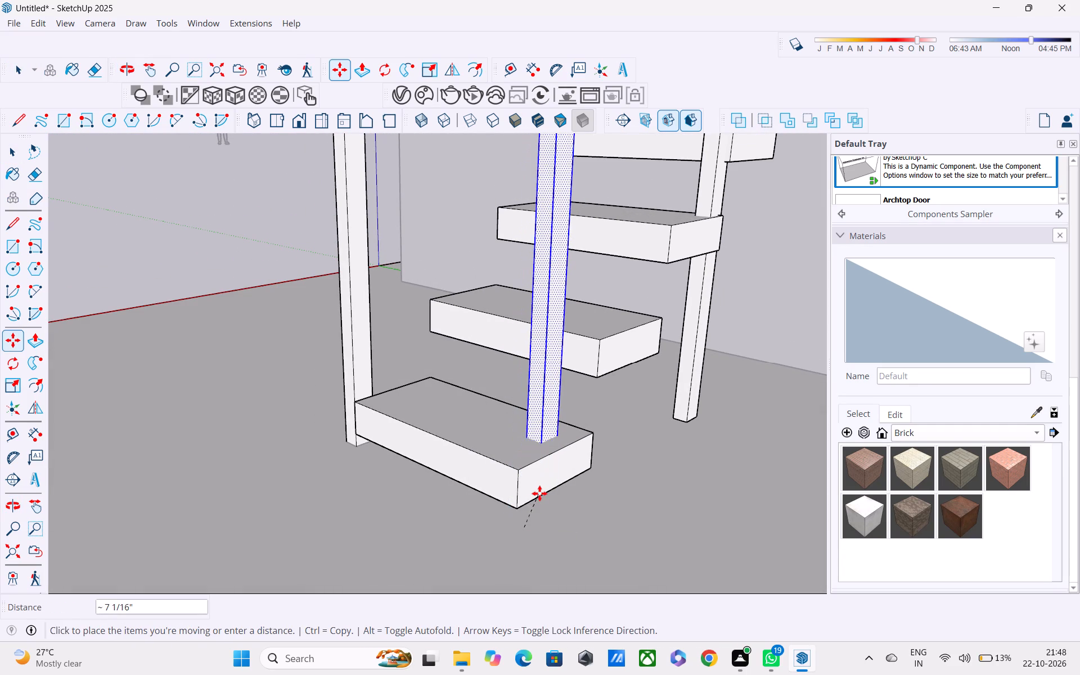
scroll(570, 478, "down", 4)
scroll(624, 433, "down", 2)
middle_click_drag(624, 433, 599, 468)
scroll(613, 466, "down", 6)
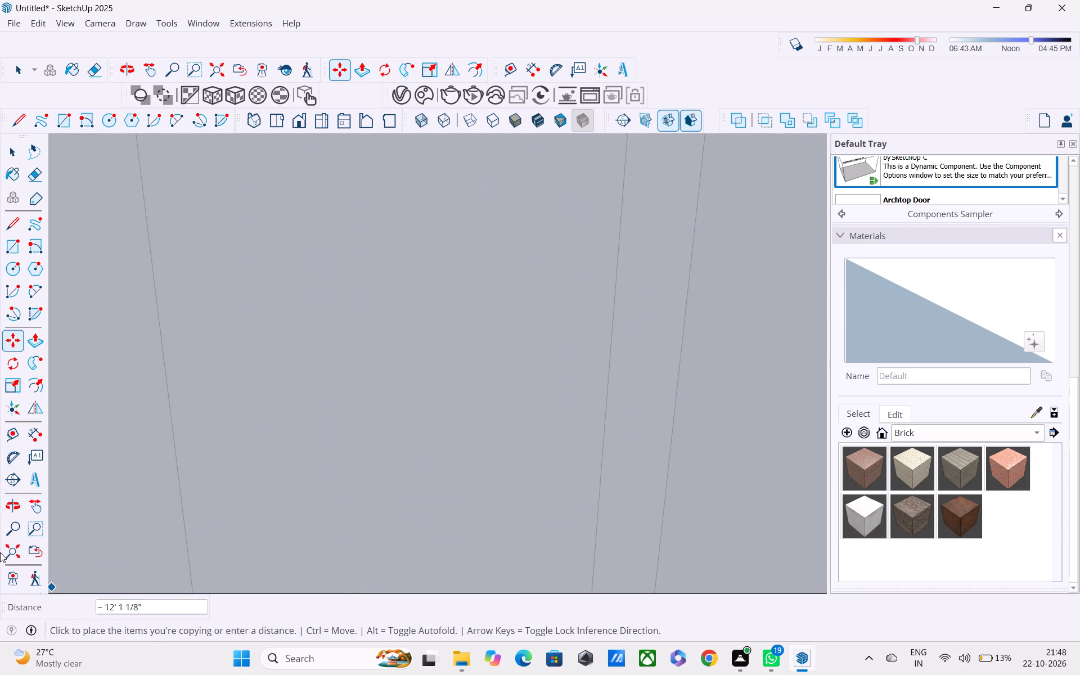
left_click(12, 551)
middle_click_drag(252, 559, 576, 553)
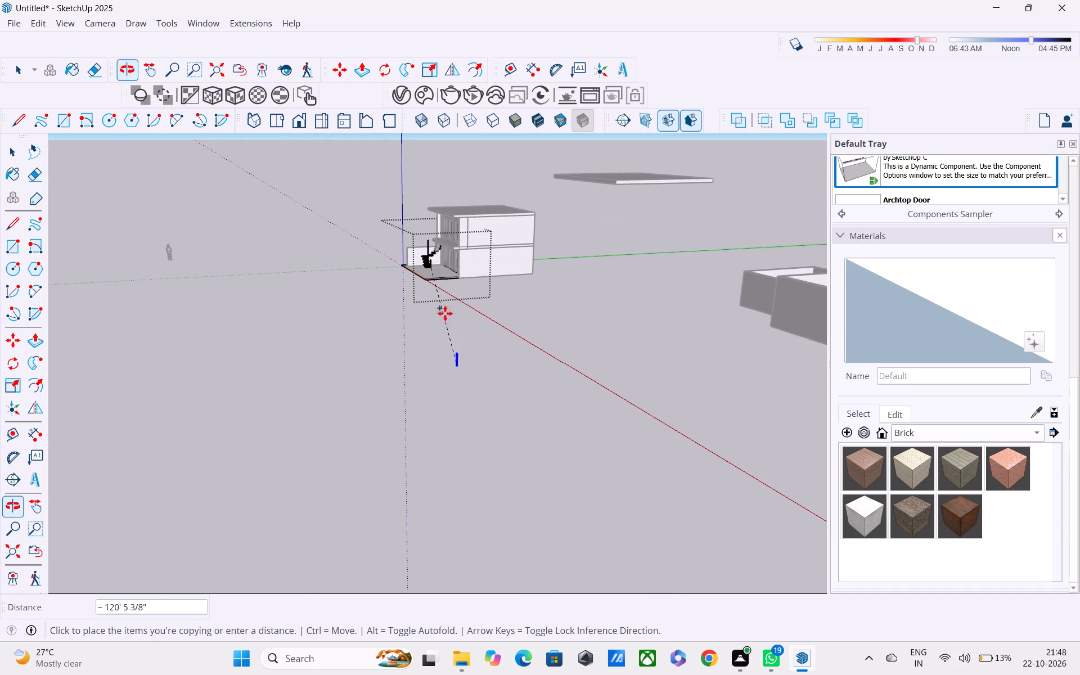
middle_click_drag(451, 244, 565, 393)
scroll(497, 340, "up", 5)
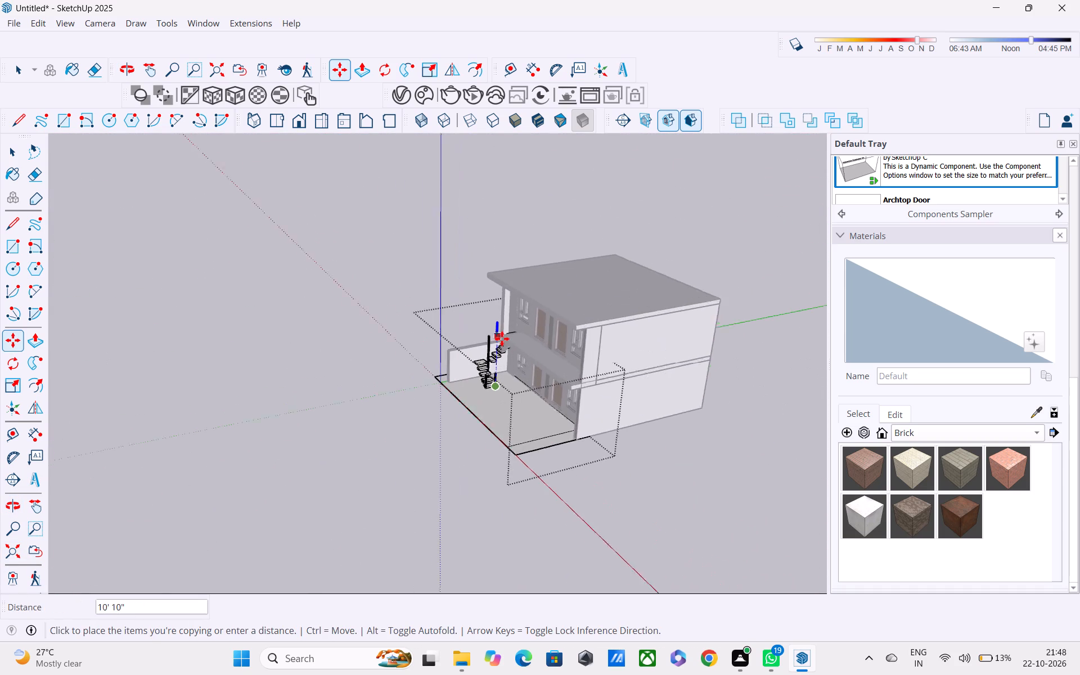
scroll(502, 339, "up", 2)
middle_click_drag(505, 341, 652, 328)
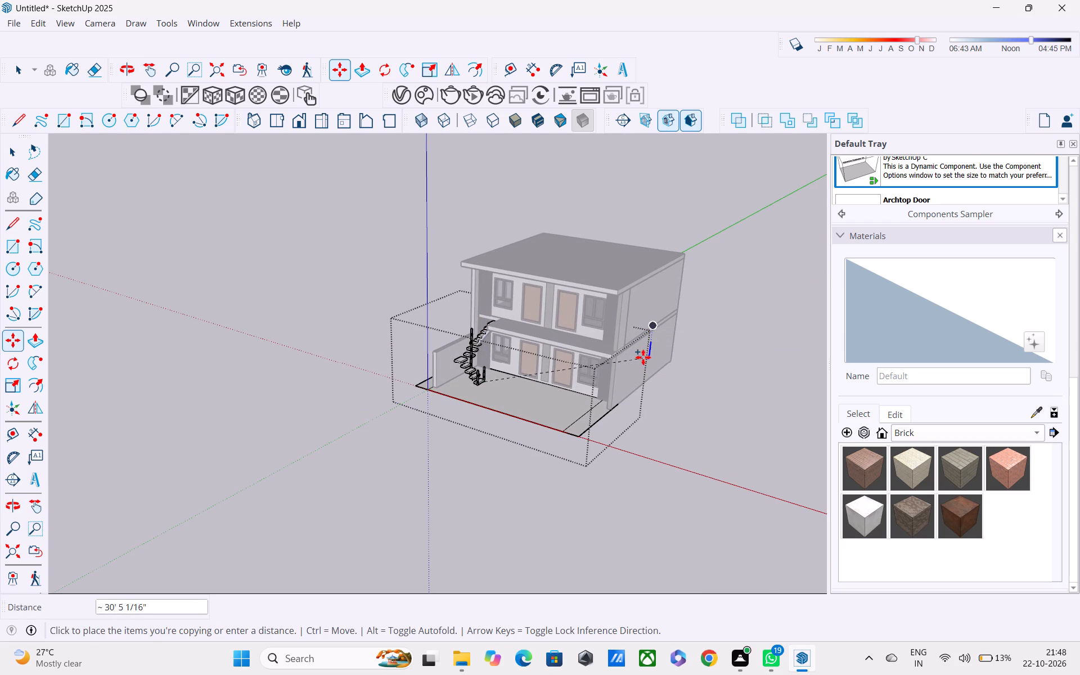
middle_click_drag(498, 335, 489, 433, "shift")
scroll(485, 419, "up", 4)
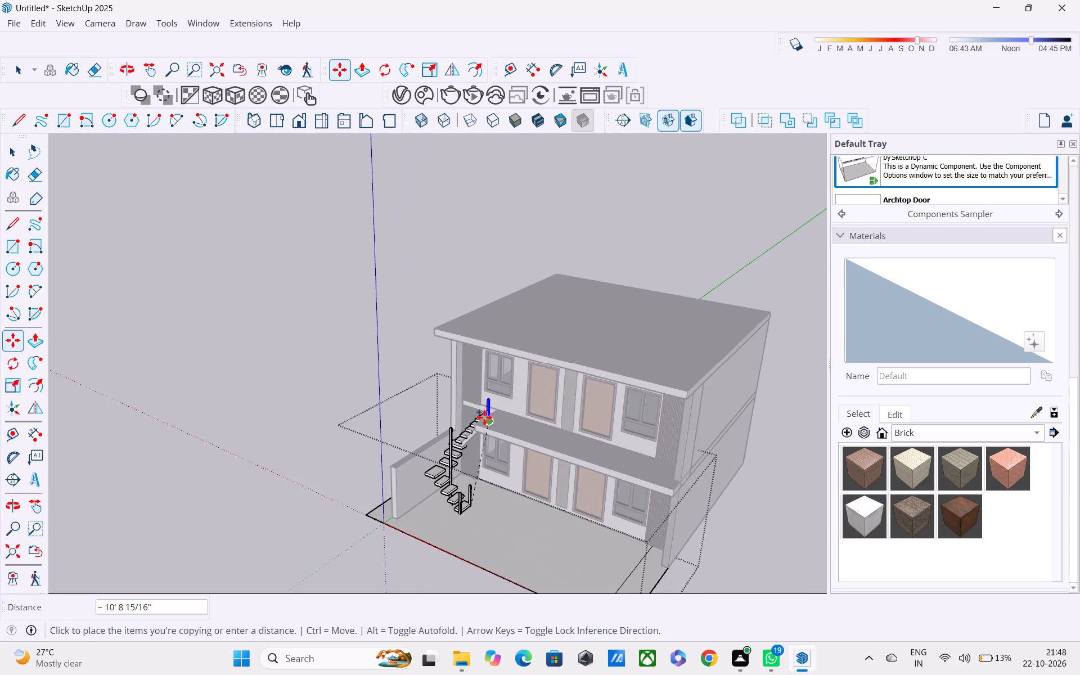
middle_click_drag(480, 422, 687, 363)
scroll(500, 380, "up", 6)
scroll(483, 429, "up", 2)
left_click(443, 484)
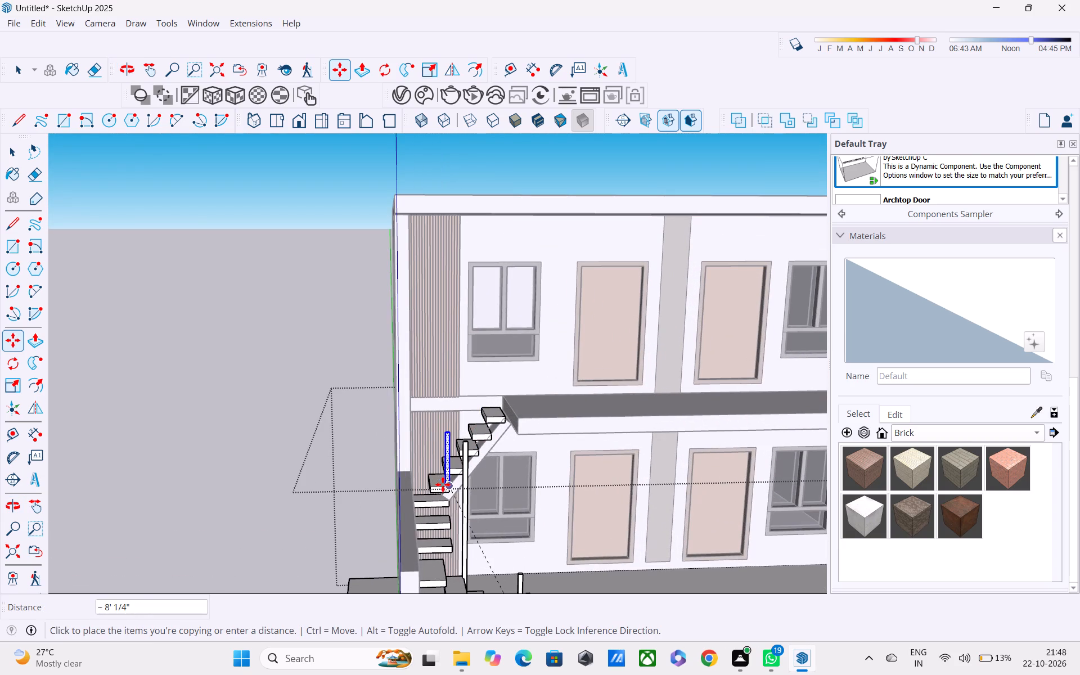
left_click(448, 487)
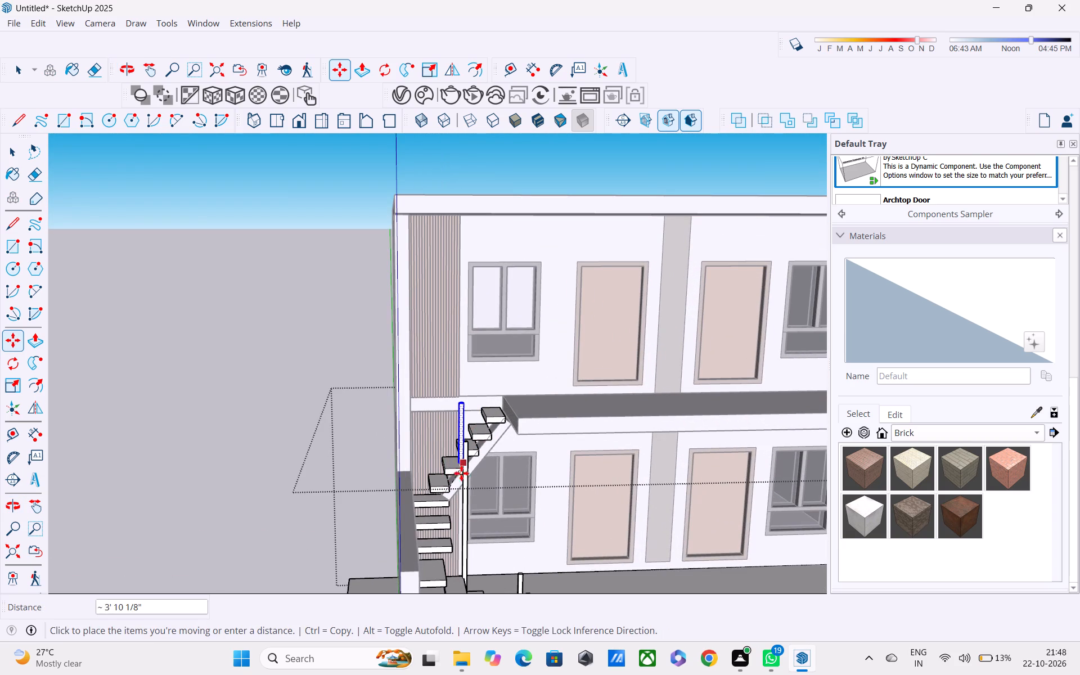
left_click(447, 487)
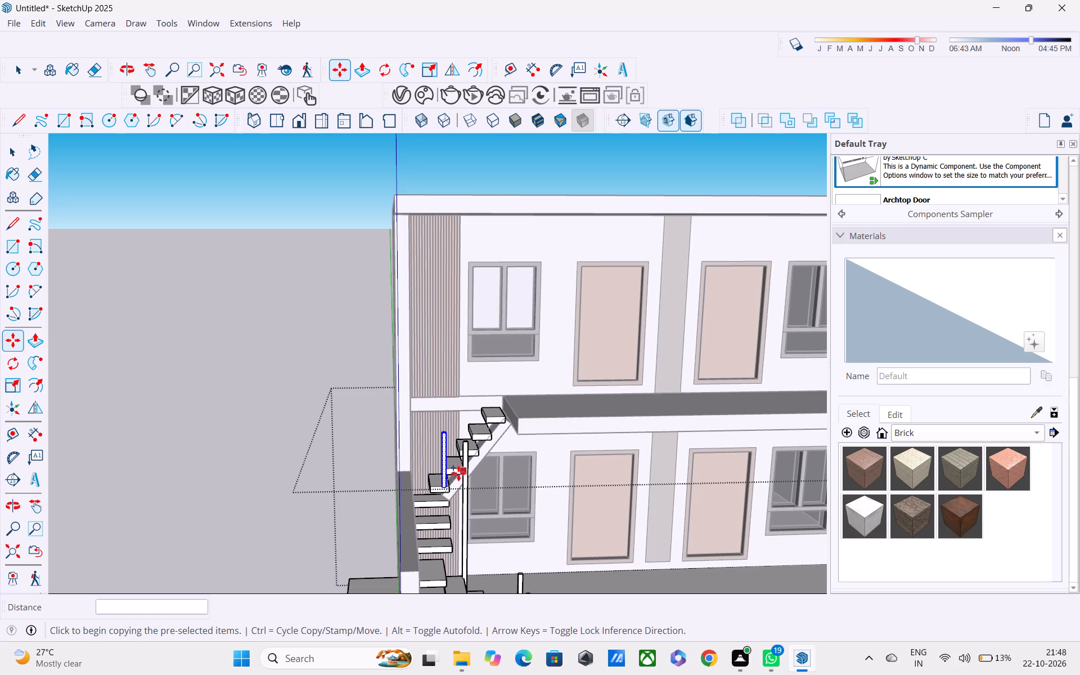
Copy the post at the foot of the sloping piece about 4' 10" up to where that piece meets the balcony slab.
left_click(446, 488)
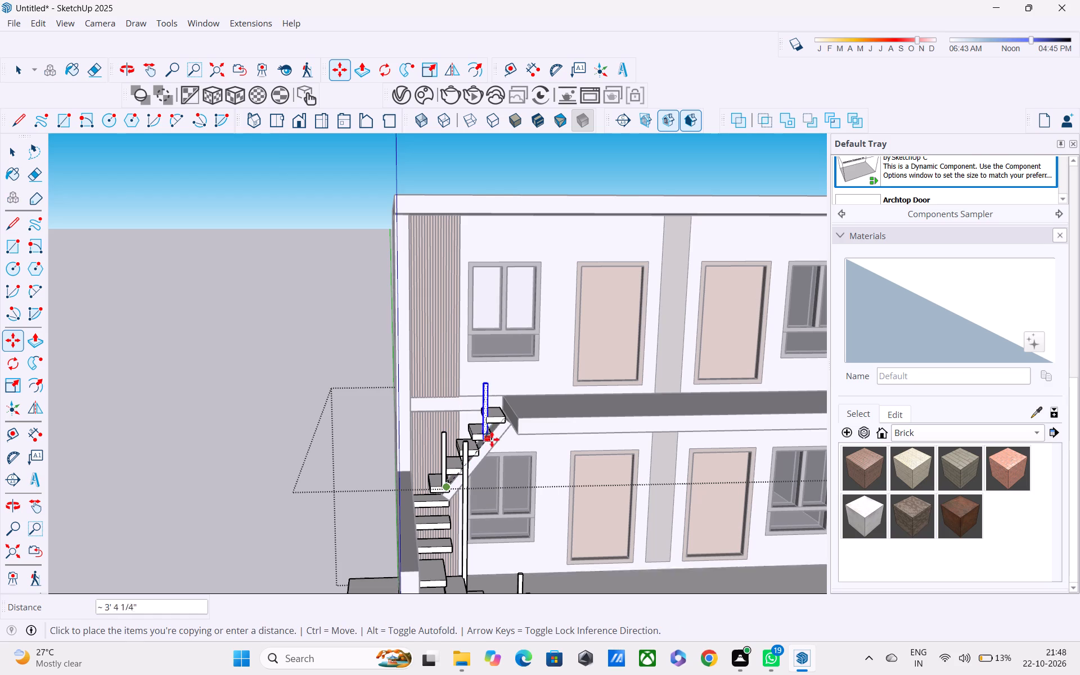
left_click(508, 425)
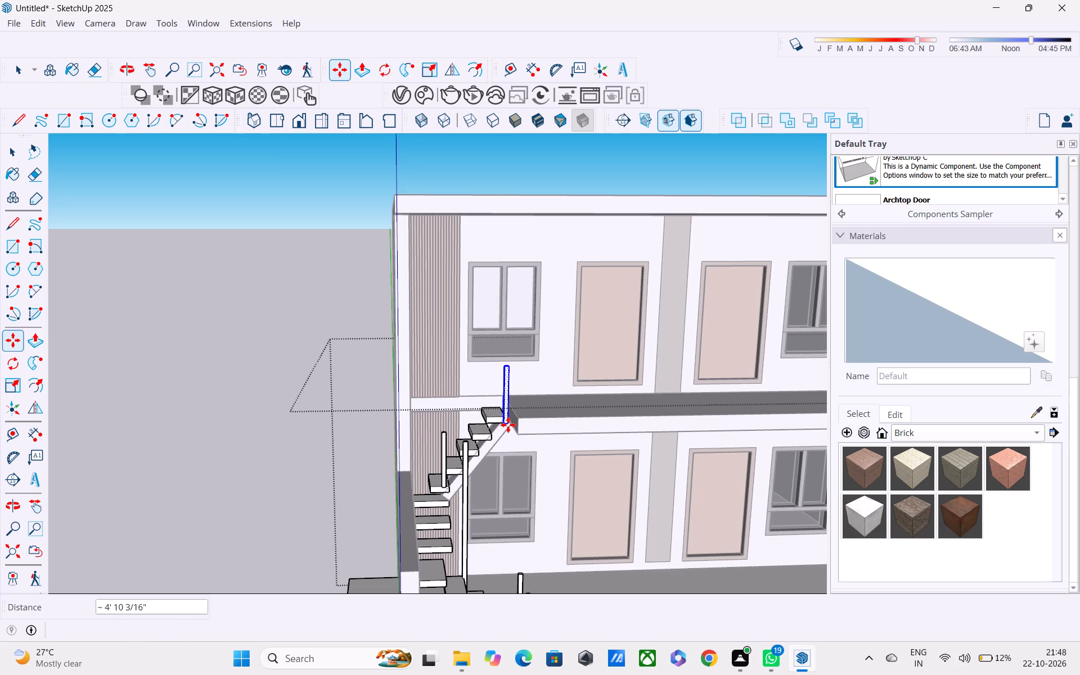
Move the upper post copy sideways off the balcony slab's edge onto the outer corner of the highest tread.
middle_click_drag(506, 434, 303, 560)
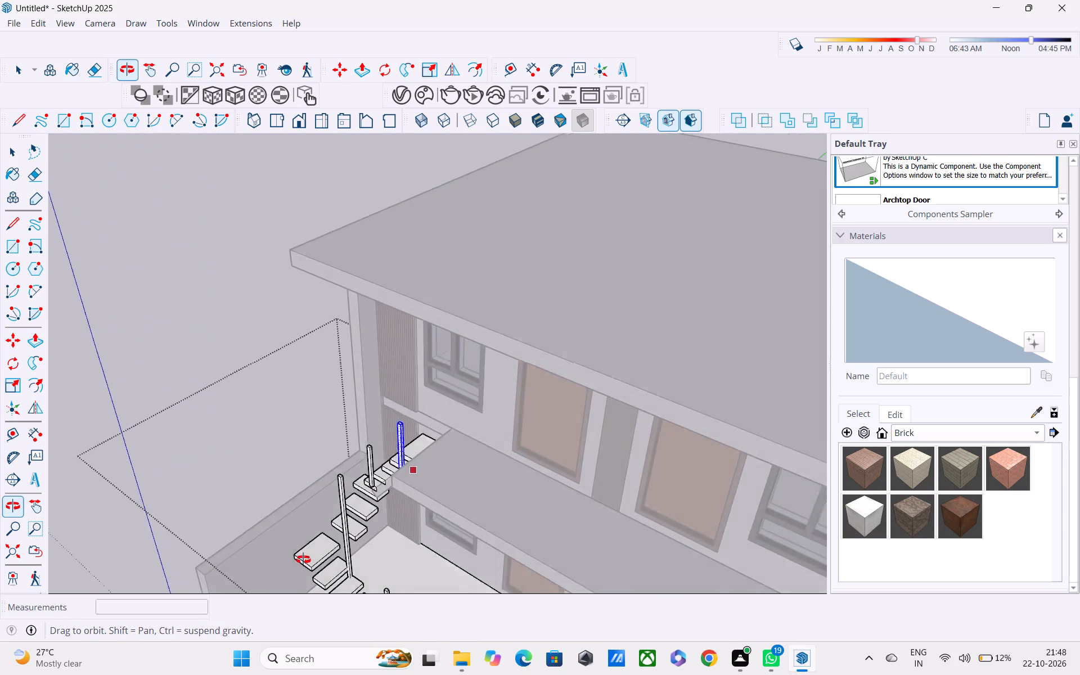
middle_click_drag(303, 560, 411, 559)
scroll(437, 453, "up", 4)
middle_click_drag(469, 445, 679, 346)
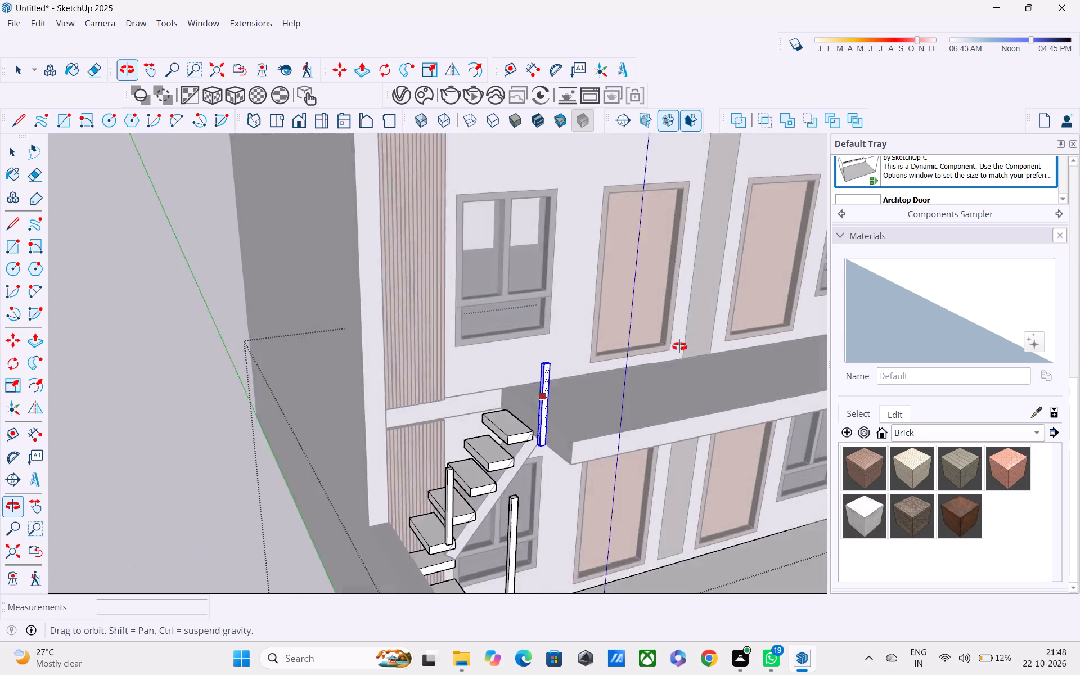
middle_click_drag(679, 346, 680, 335)
scroll(503, 487, "up", 3)
scroll(538, 437, "up", 3)
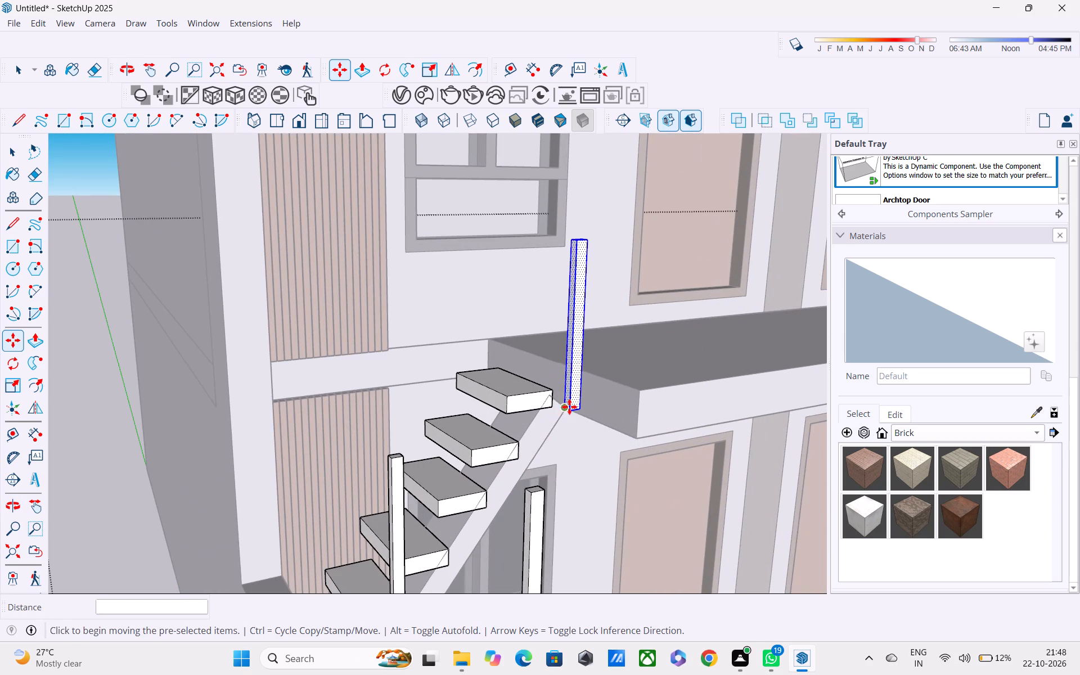
left_click(569, 407)
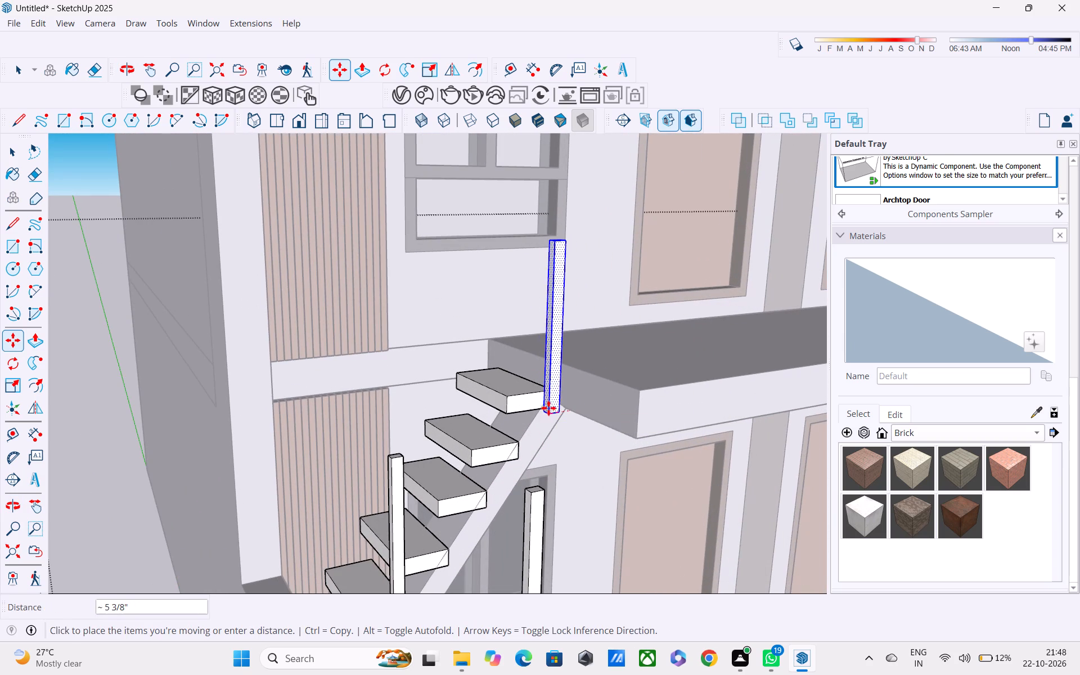
left_click(542, 402)
Examine the copied posts along the staircase from several angles and against the whole house front.
middle_click_drag(515, 452, 418, 442)
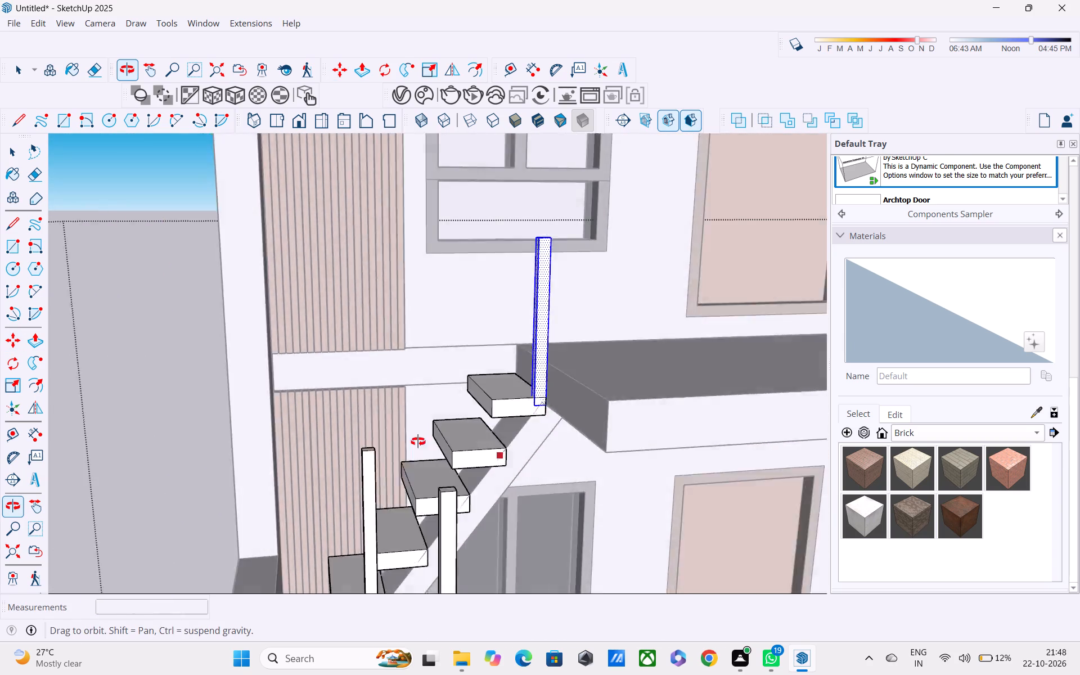
middle_click_drag(418, 442, 254, 385)
scroll(260, 412, "down", 4)
middle_click_drag(330, 465, 394, 442)
scroll(397, 432, "down", 4)
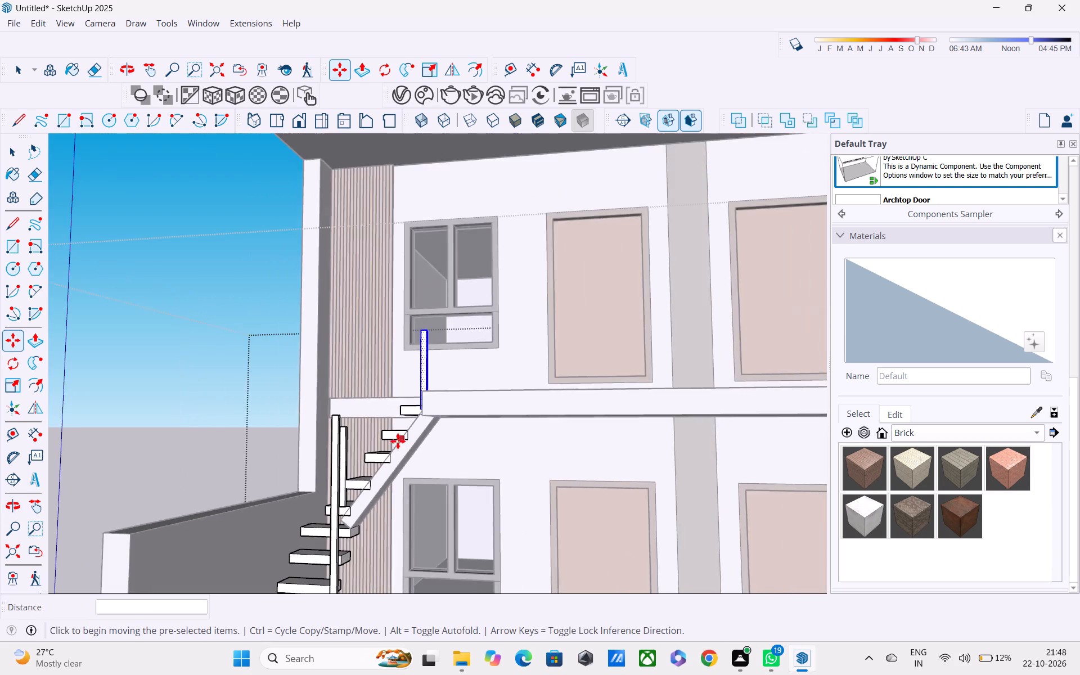
scroll(398, 441, "down", 5)
middle_click_drag(397, 483, 378, 418)
scroll(378, 422, "down", 3)
middle_click_drag(386, 466, 377, 494)
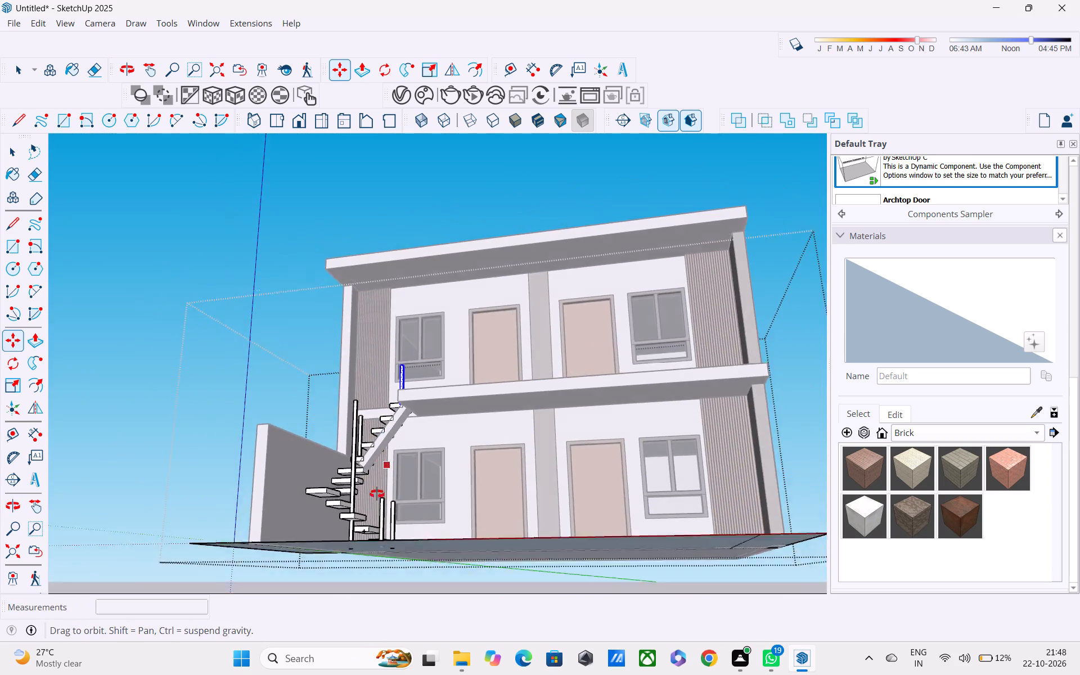
middle_click_drag(377, 494, 141, 564)
middle_click_drag(337, 517, 493, 460)
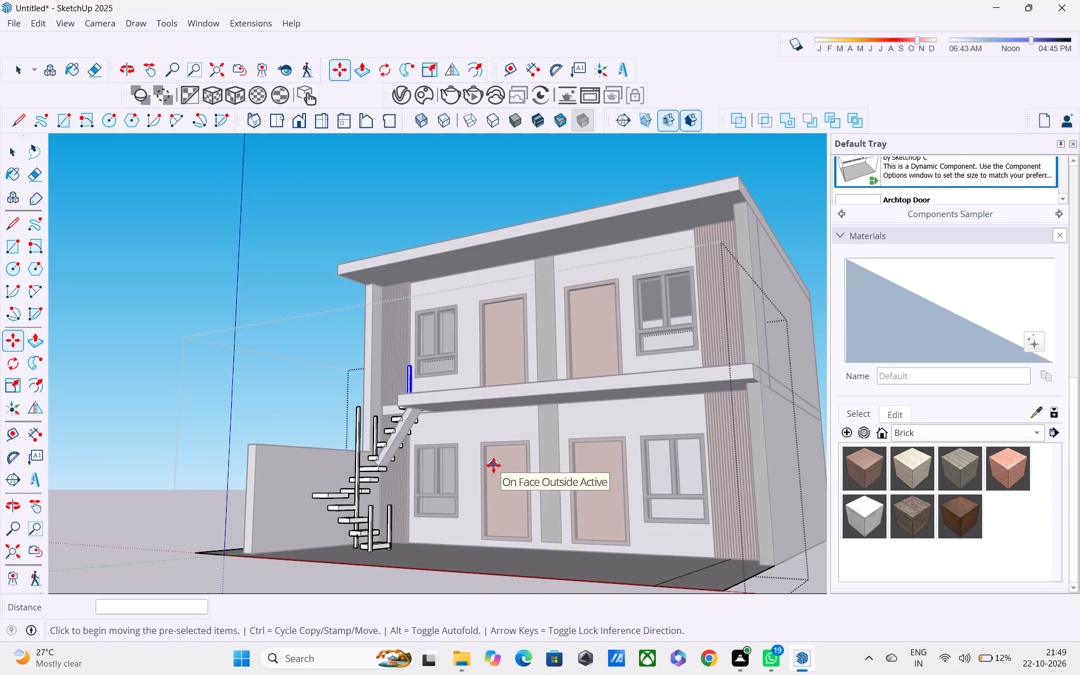
Draw a short vertical line up from the top face of the short house-side post at the lowest tread.
scroll(493, 465, "down", 1)
middle_click_drag(493, 465, 343, 521)
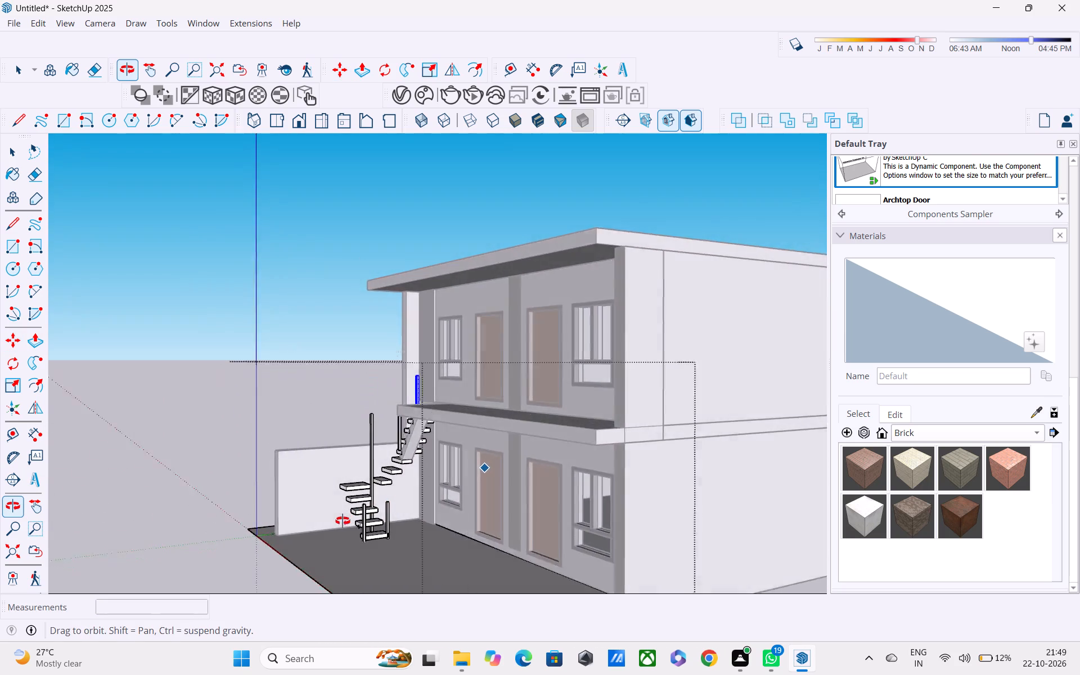
middle_click_drag(343, 521, 438, 528)
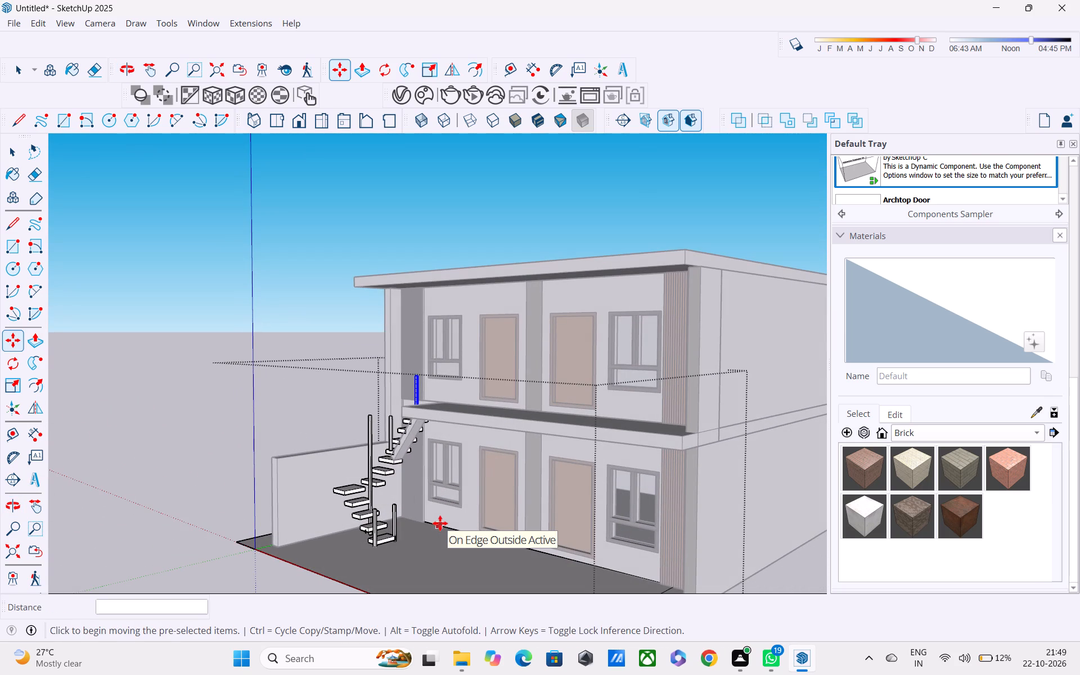
key("c")
key("space")
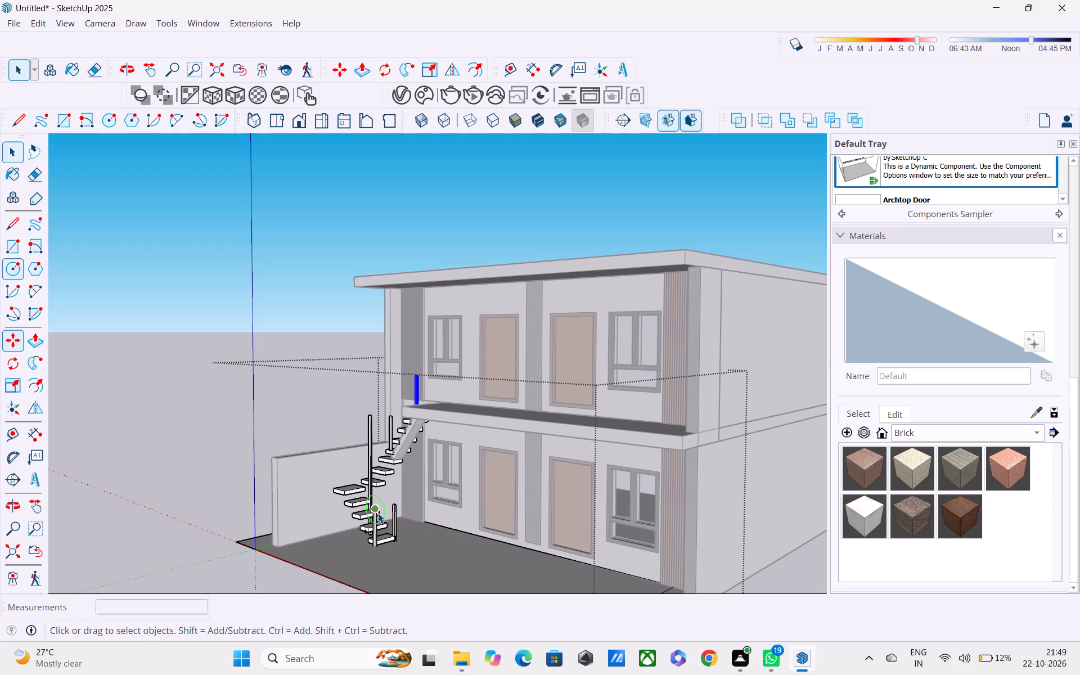
key("l")
scroll(395, 497, "up", 5)
middle_click_drag(385, 516, 413, 566)
scroll(413, 516, "up", 15)
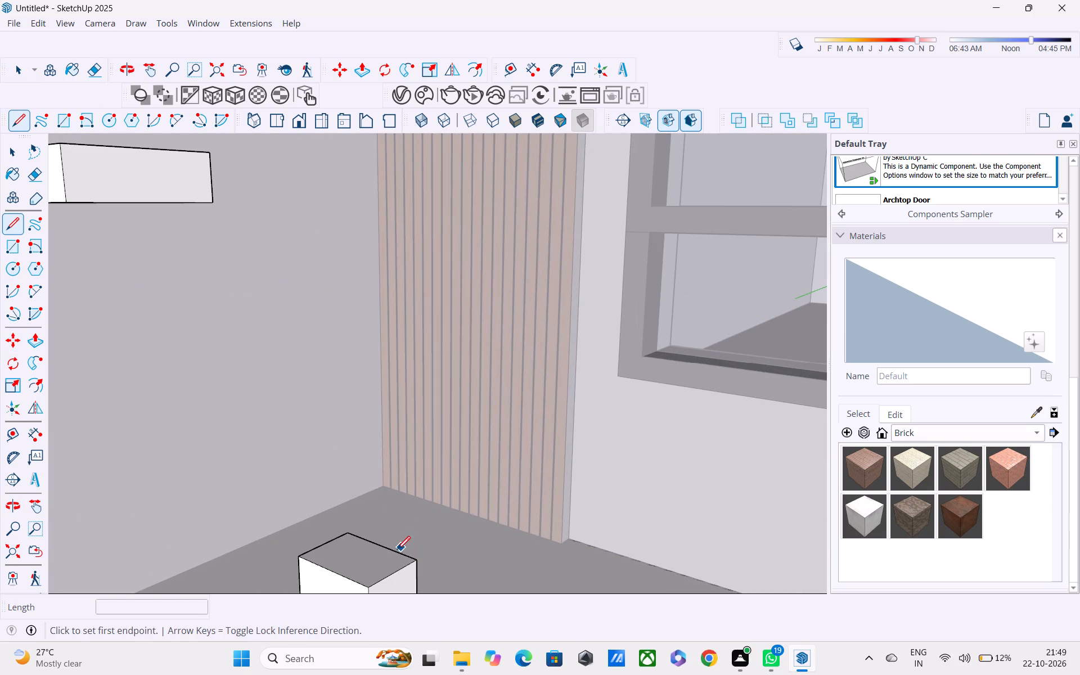
left_click(359, 559)
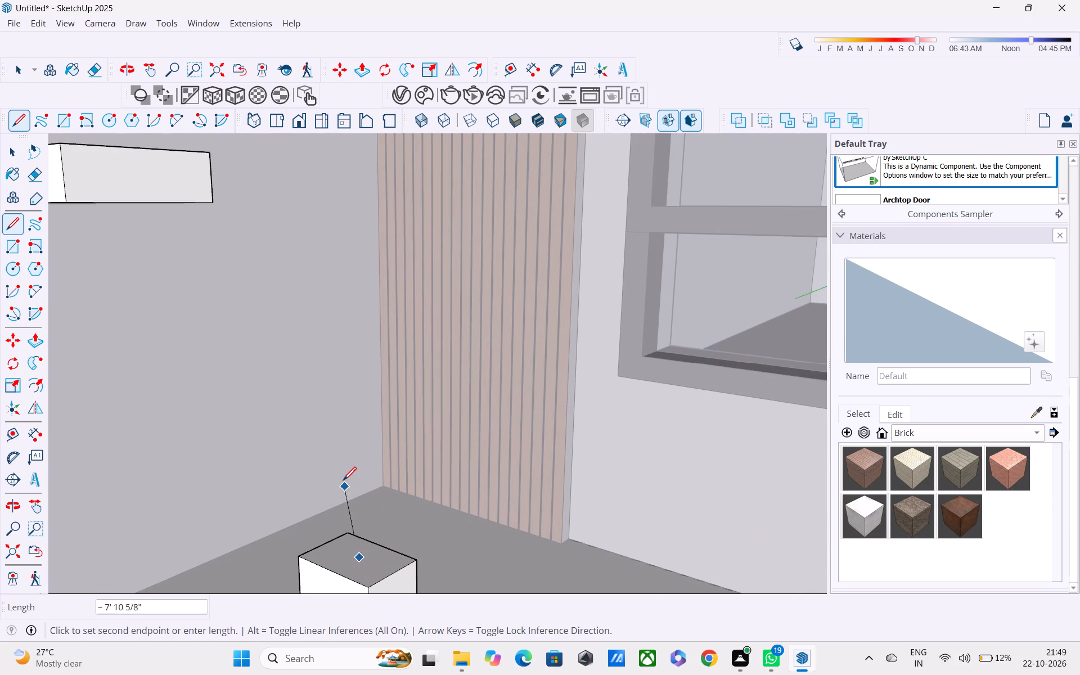
scroll(343, 481, "down", 1)
left_click(350, 477)
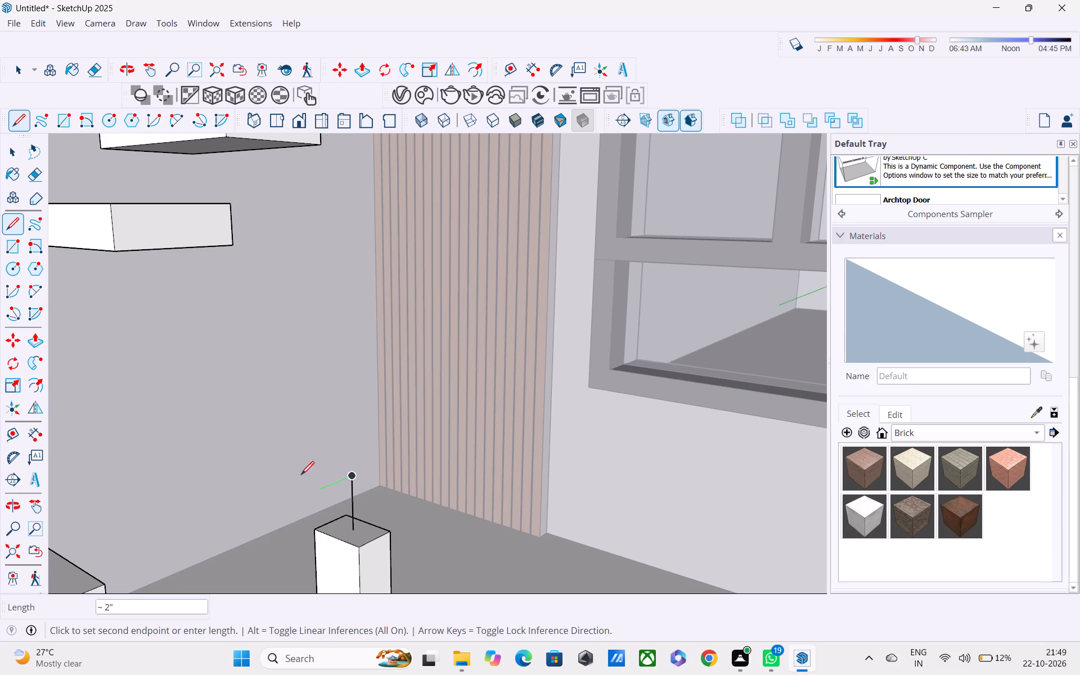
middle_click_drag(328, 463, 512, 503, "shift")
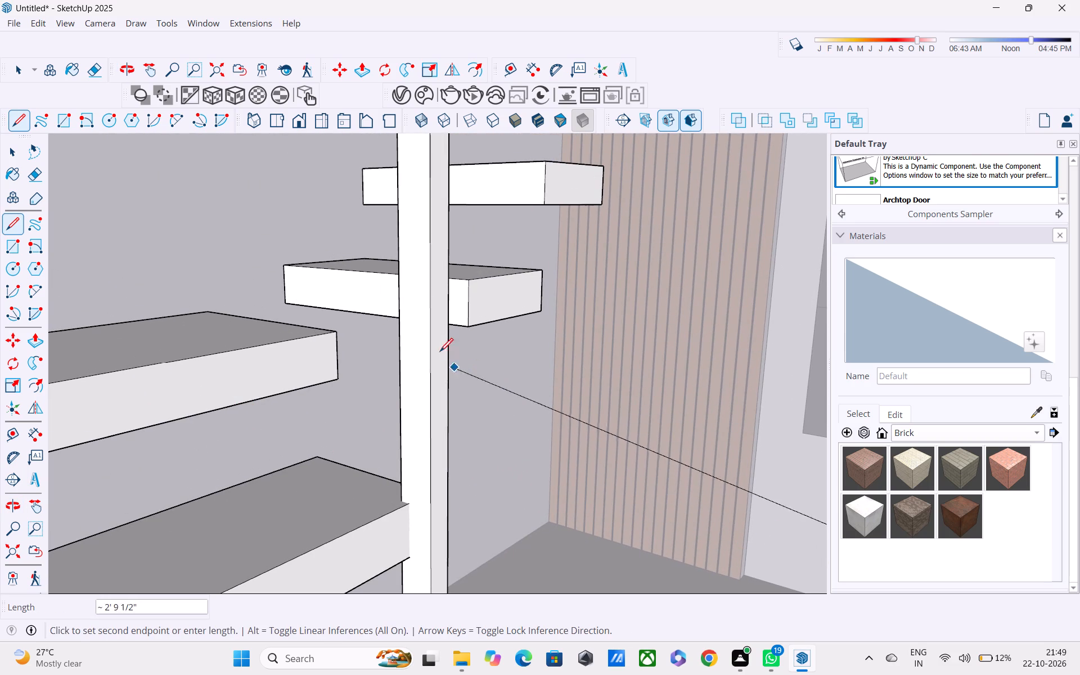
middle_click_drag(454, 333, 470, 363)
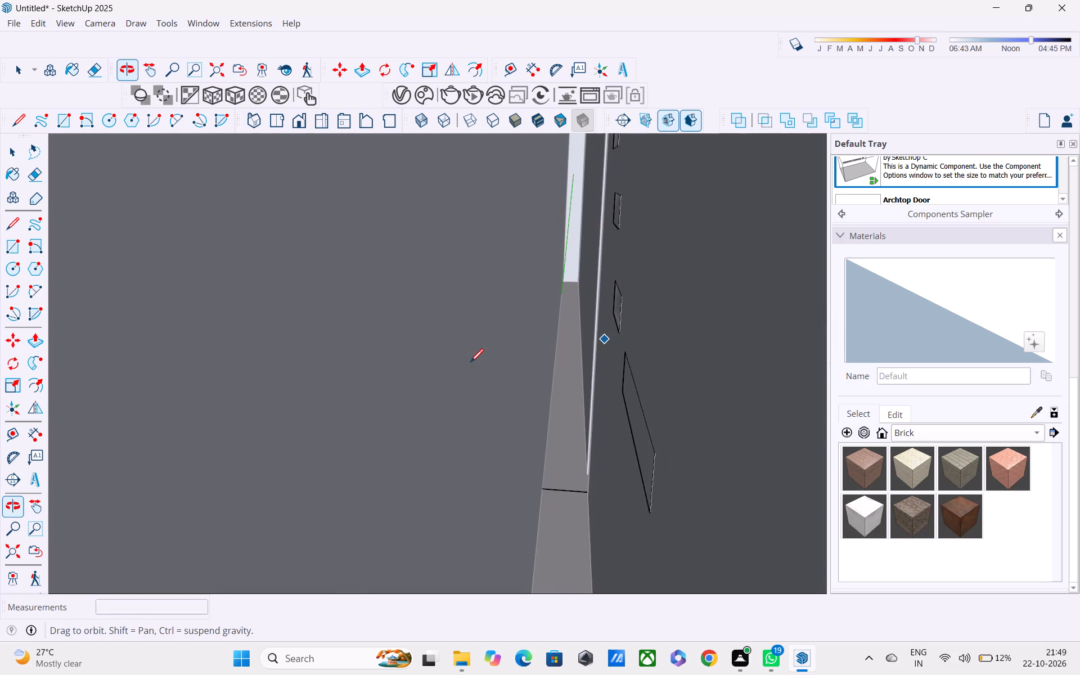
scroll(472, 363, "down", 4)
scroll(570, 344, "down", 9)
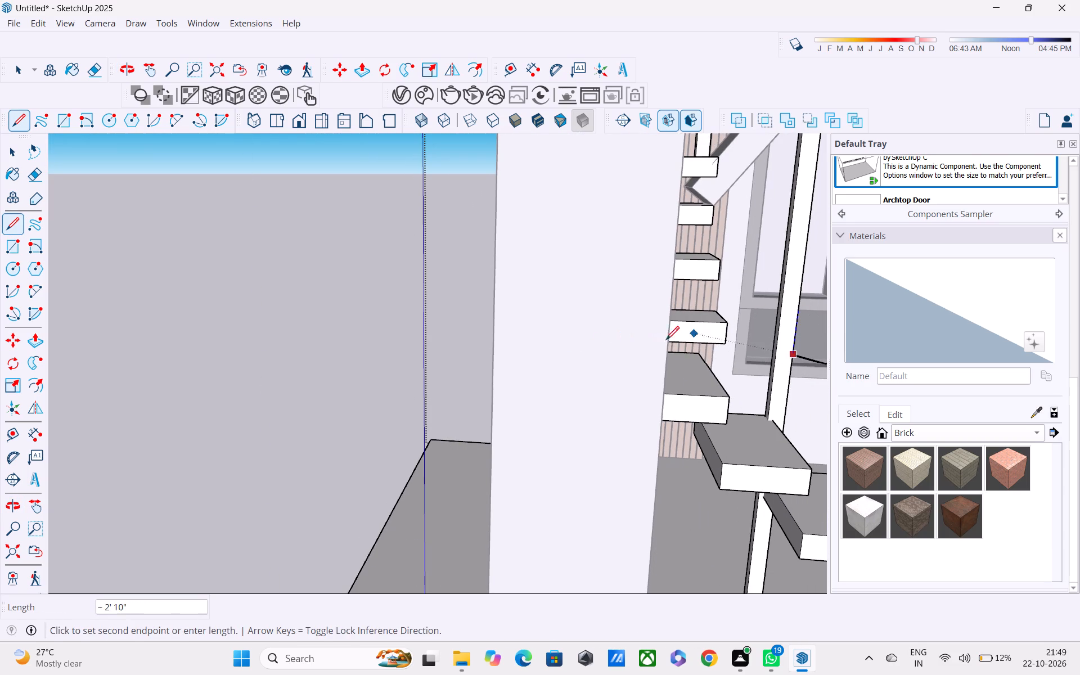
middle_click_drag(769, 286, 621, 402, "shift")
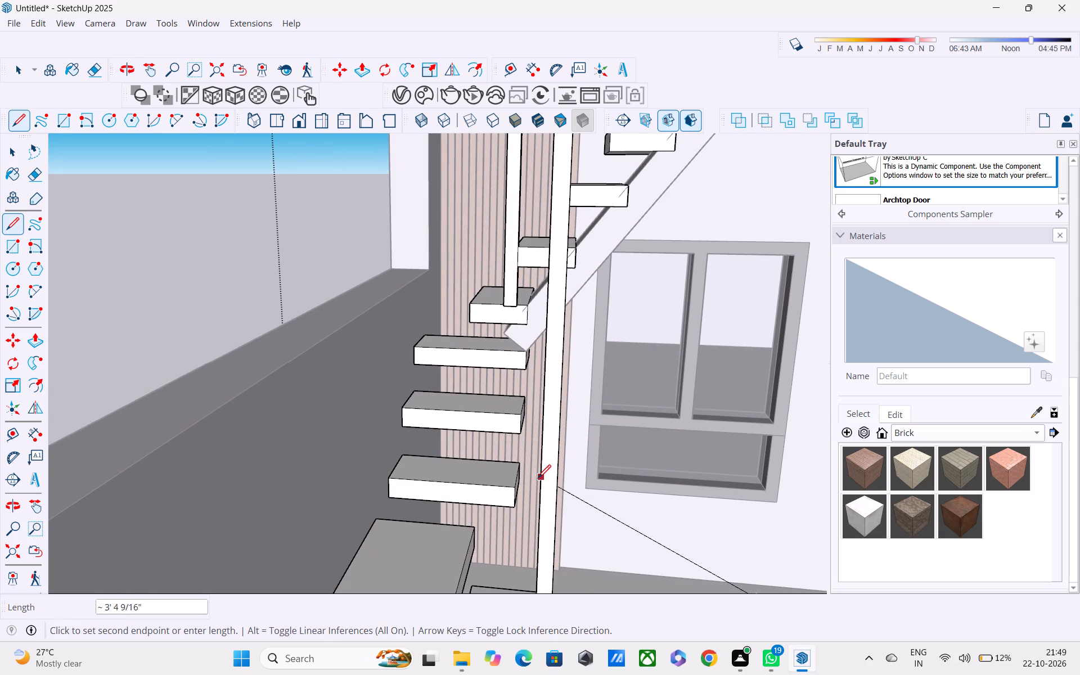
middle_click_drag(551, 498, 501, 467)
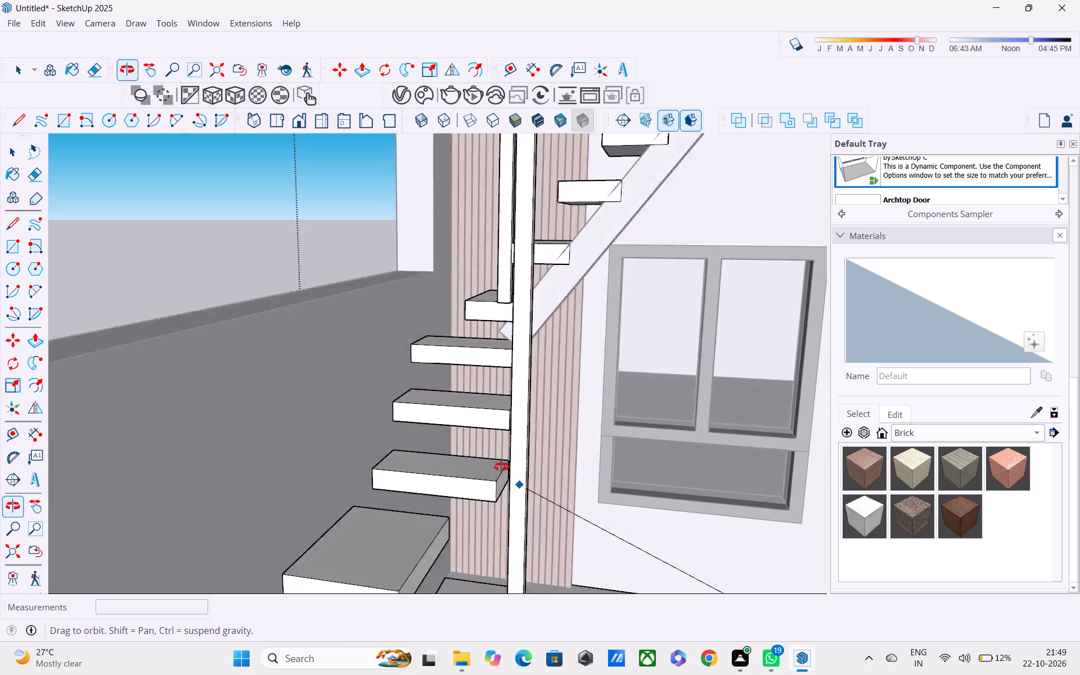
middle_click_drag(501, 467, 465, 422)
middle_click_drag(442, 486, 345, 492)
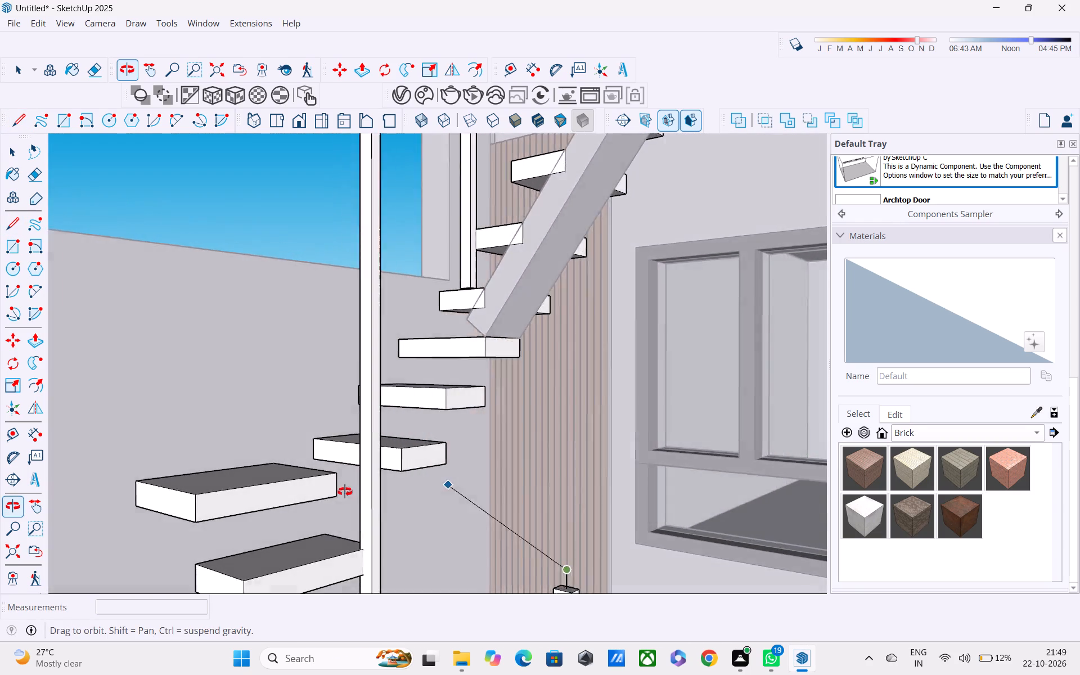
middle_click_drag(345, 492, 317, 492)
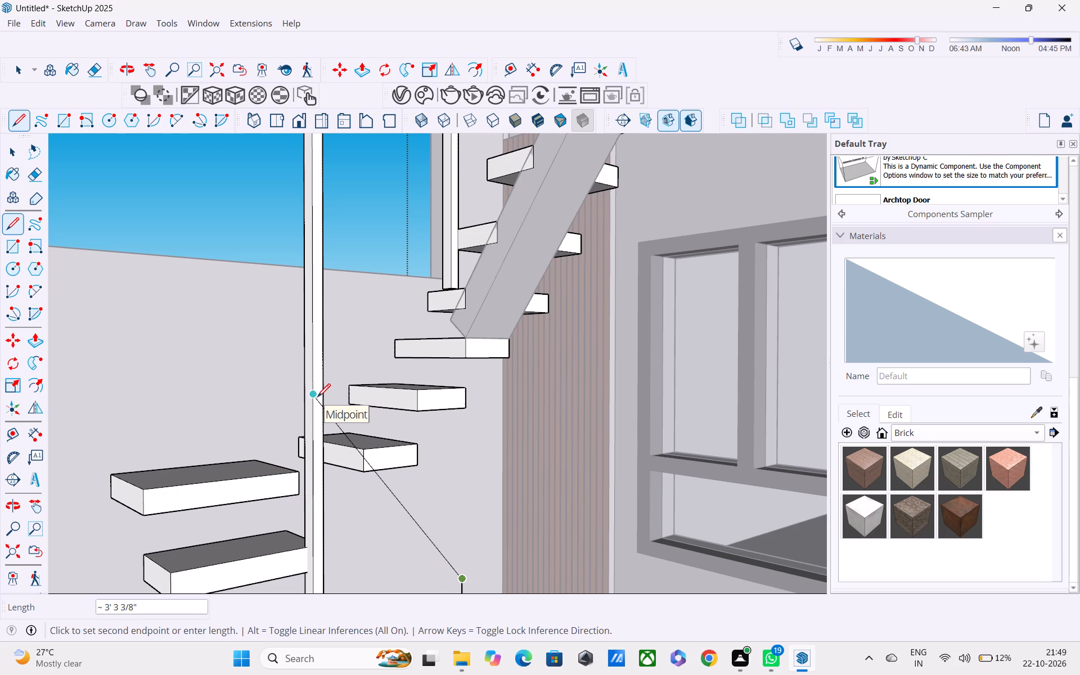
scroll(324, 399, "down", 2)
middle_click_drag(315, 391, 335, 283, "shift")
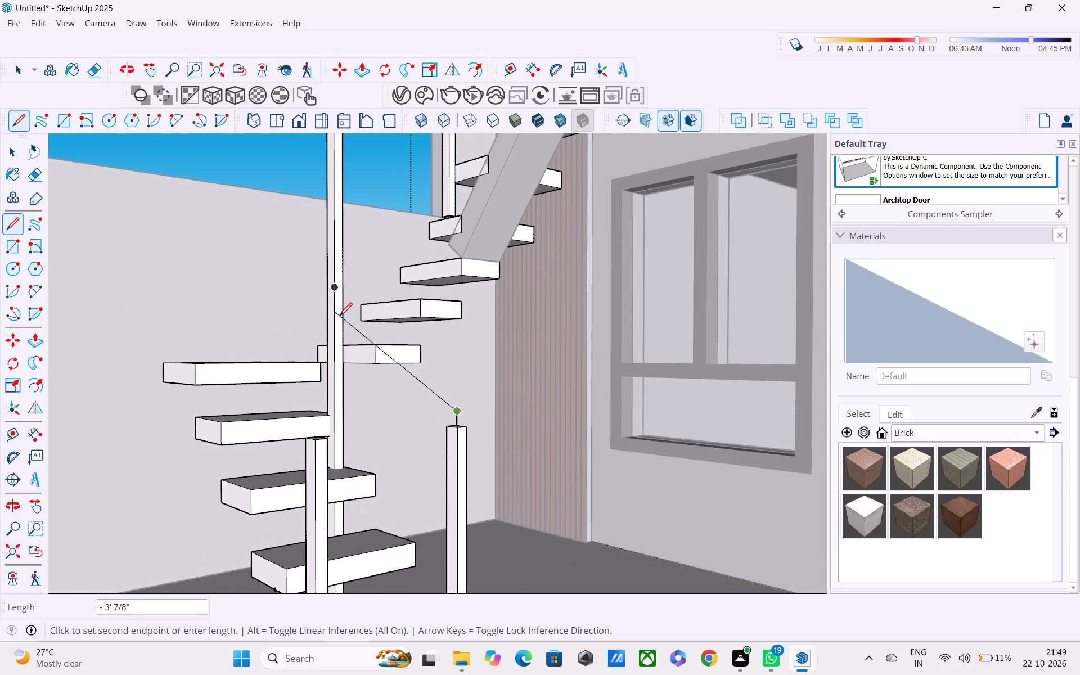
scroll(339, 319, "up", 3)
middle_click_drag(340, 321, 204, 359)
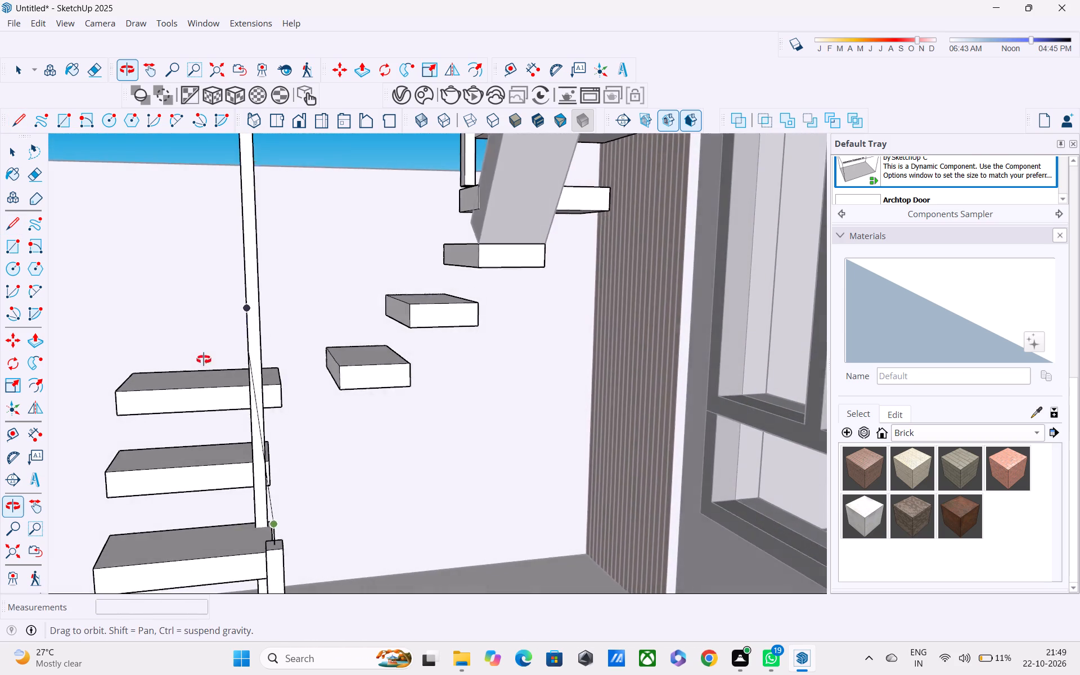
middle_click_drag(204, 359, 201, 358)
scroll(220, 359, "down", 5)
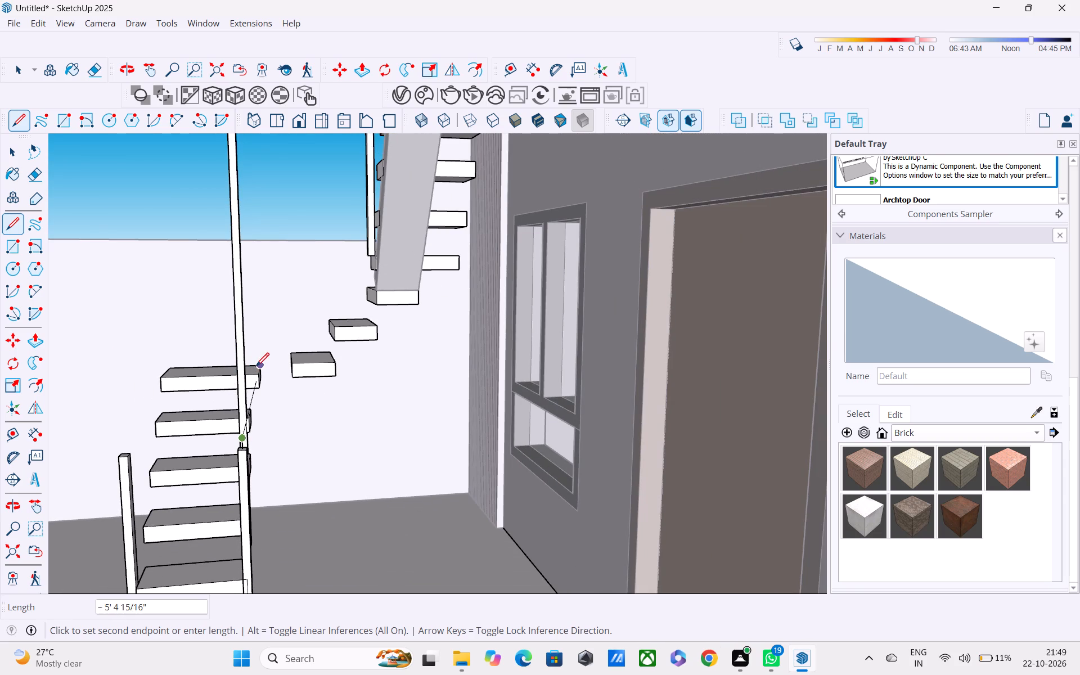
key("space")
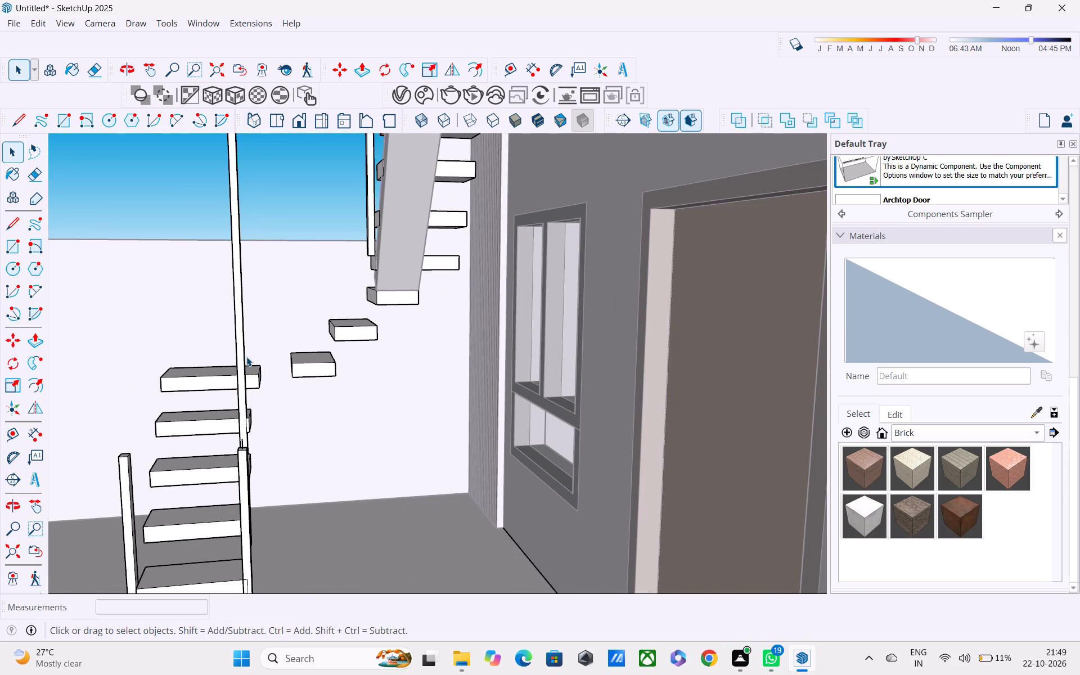
Move the tall post about 6" along the green axis, away from the inner ends of the lower treads.
left_click(246, 357)
double_click(241, 346)
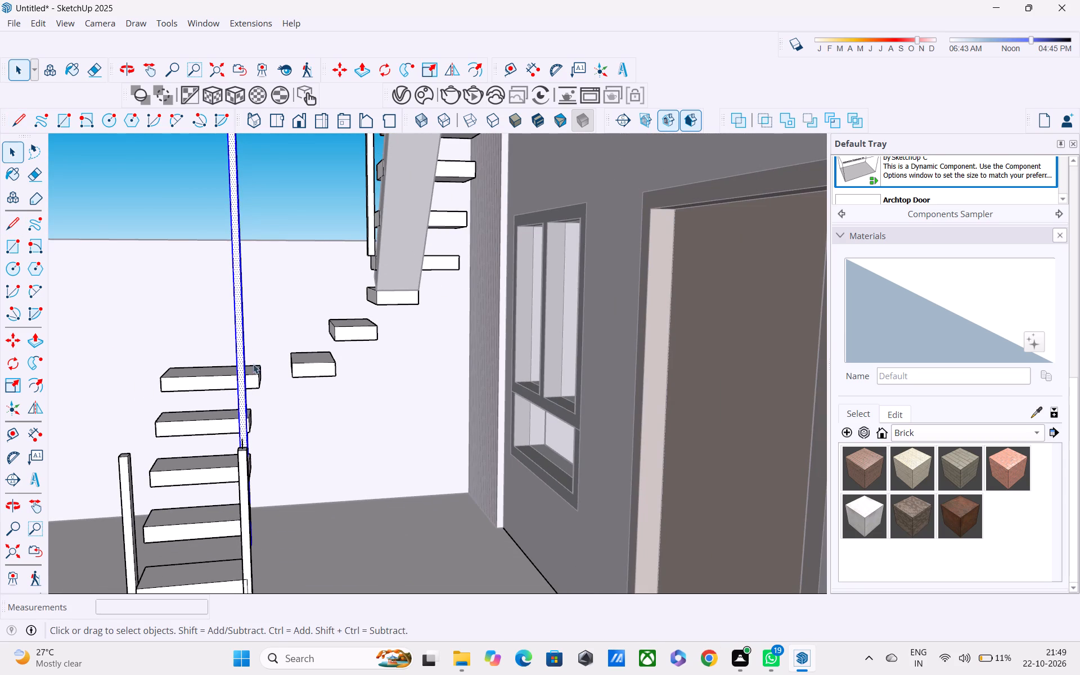
key("m")
middle_click_drag(275, 436, 186, 397)
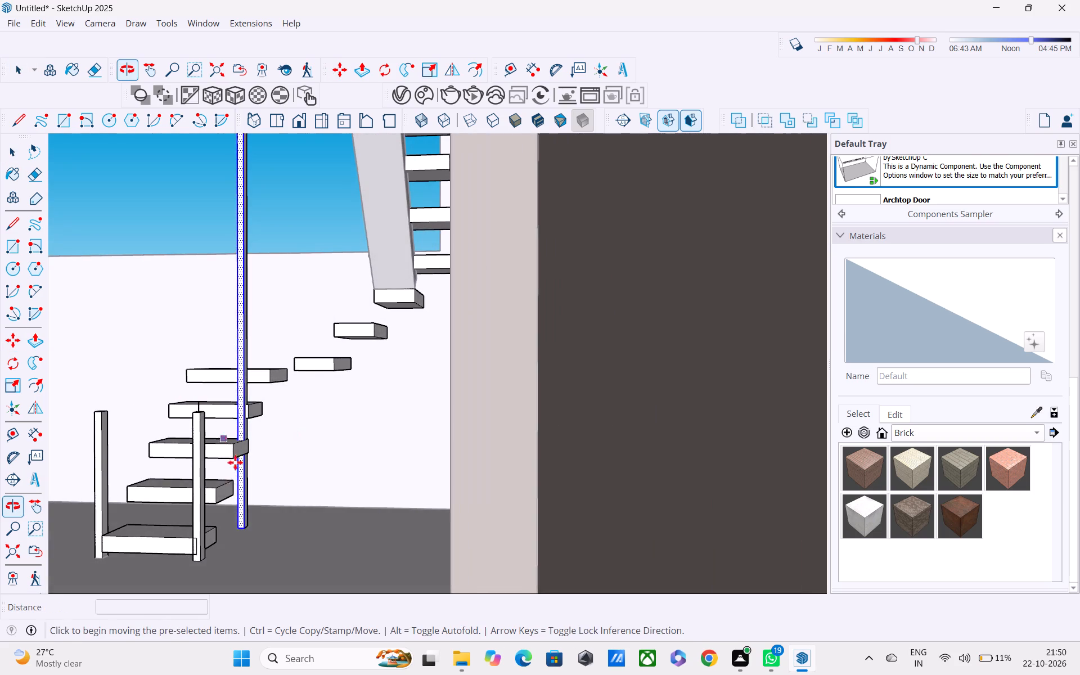
scroll(251, 537, "up", 3)
left_click(242, 523)
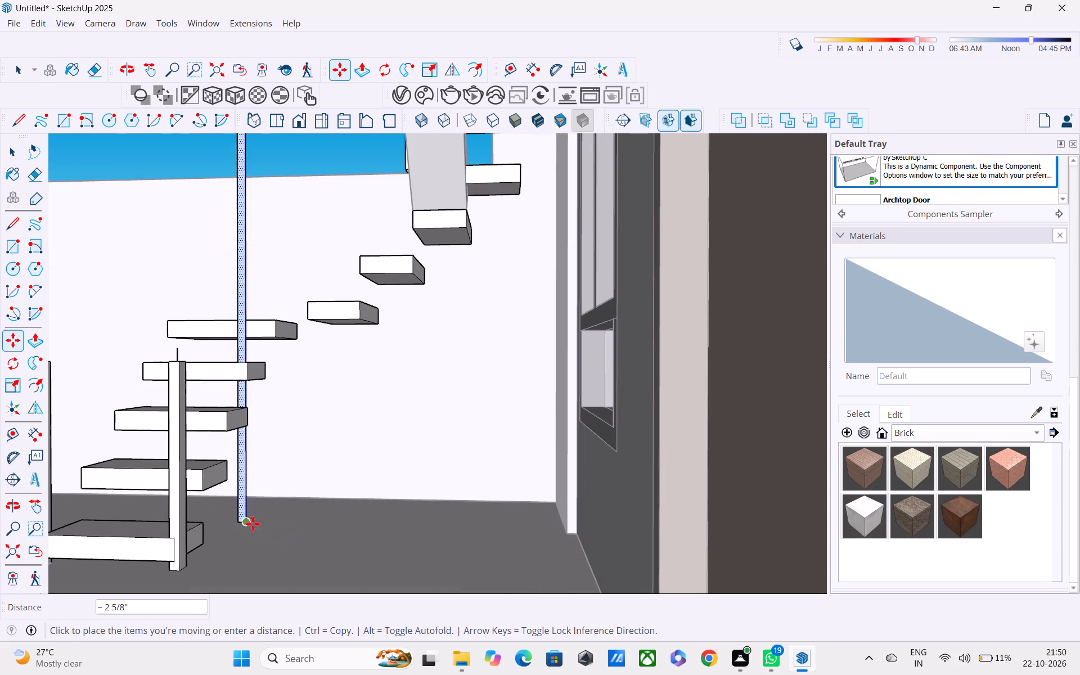
key("Escape")
key("space")
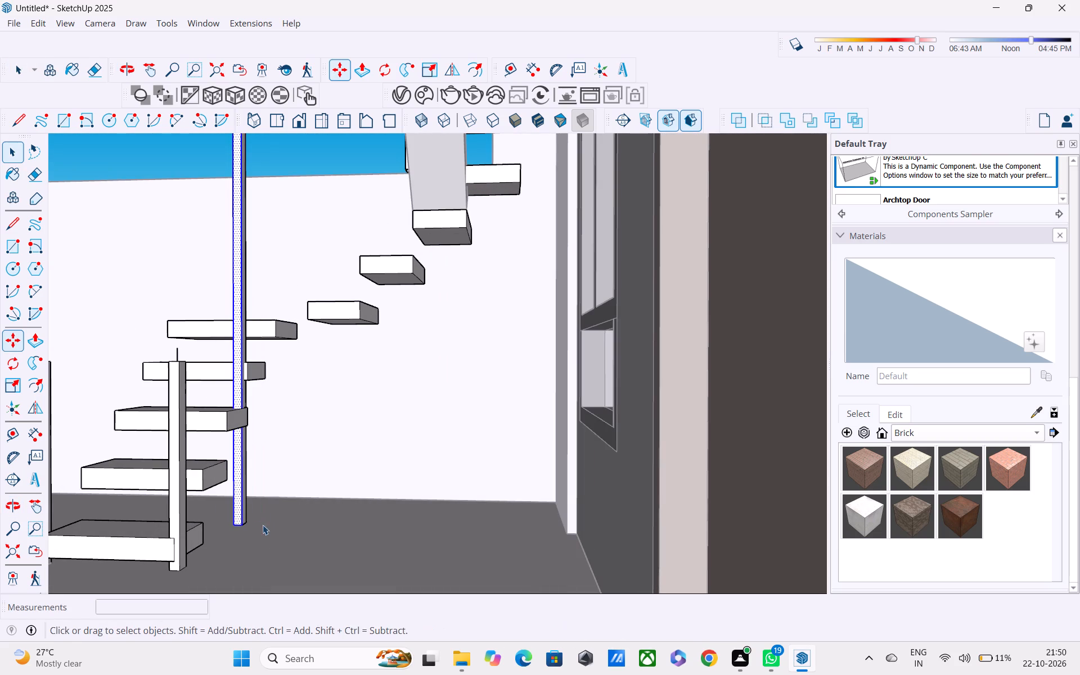
triple_click(244, 493)
left_click(244, 493)
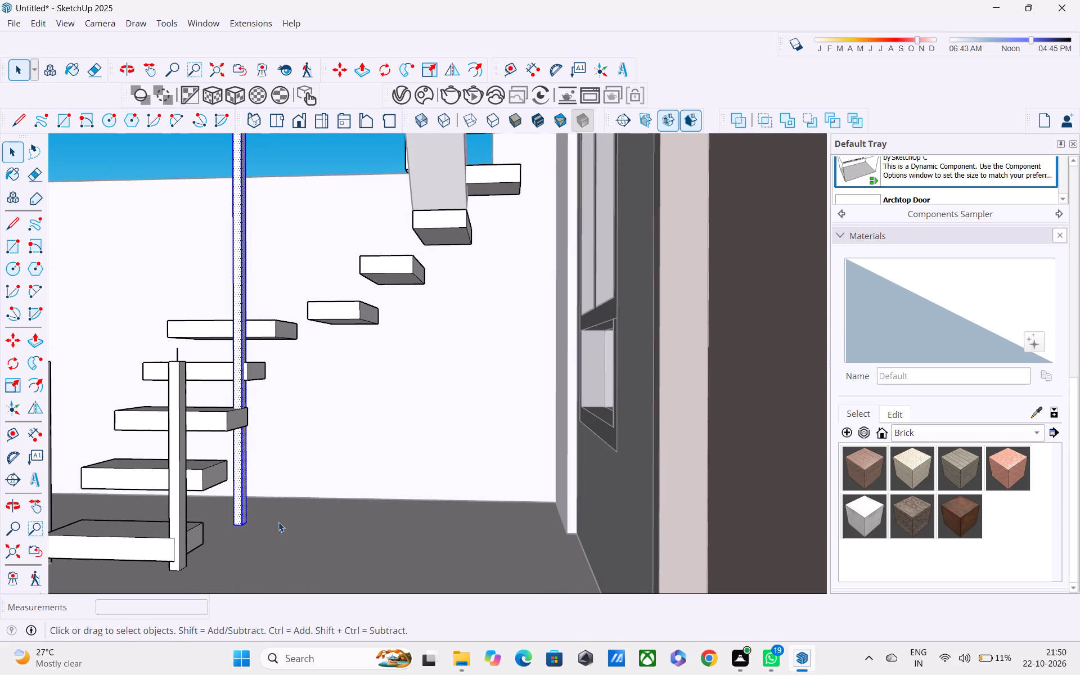
key("m")
left_click(241, 526)
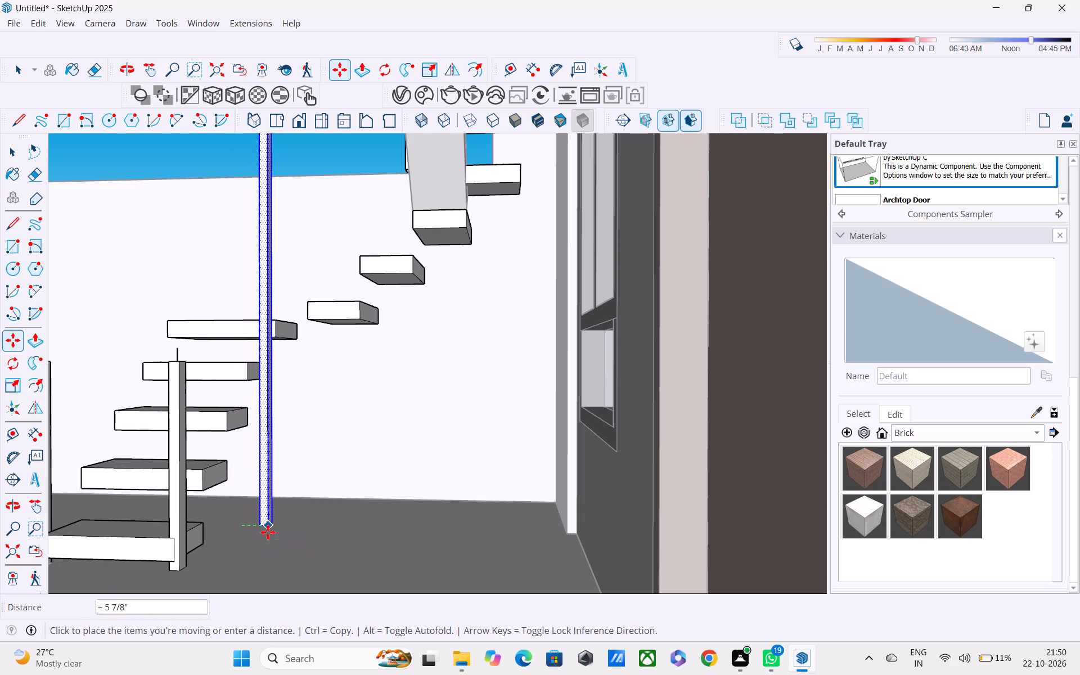
left_click(268, 532)
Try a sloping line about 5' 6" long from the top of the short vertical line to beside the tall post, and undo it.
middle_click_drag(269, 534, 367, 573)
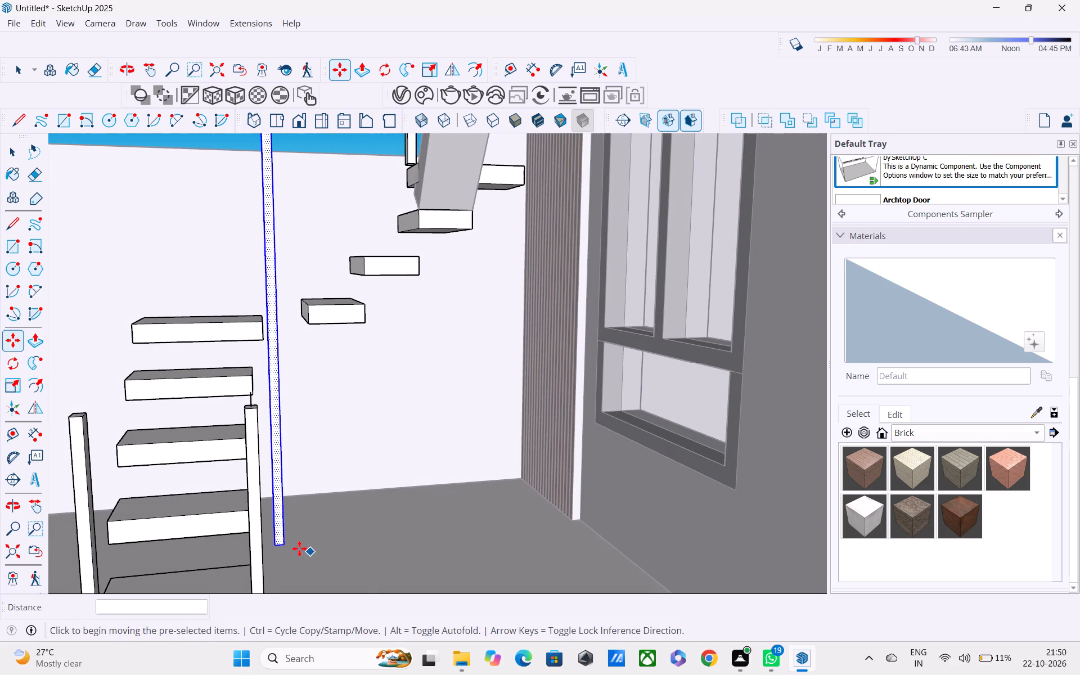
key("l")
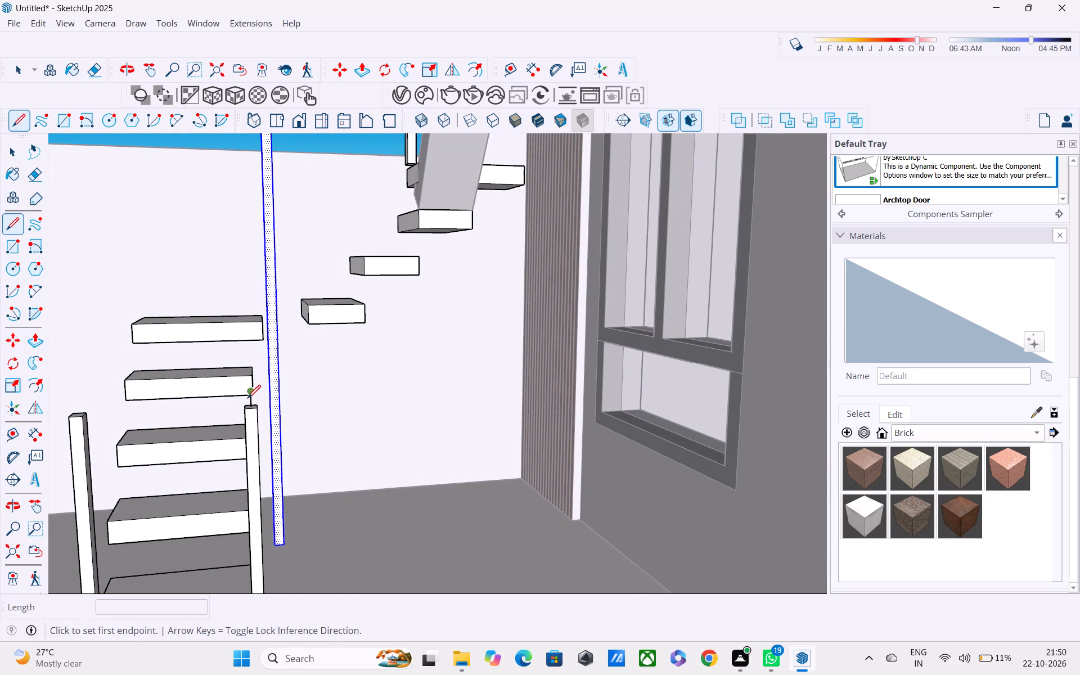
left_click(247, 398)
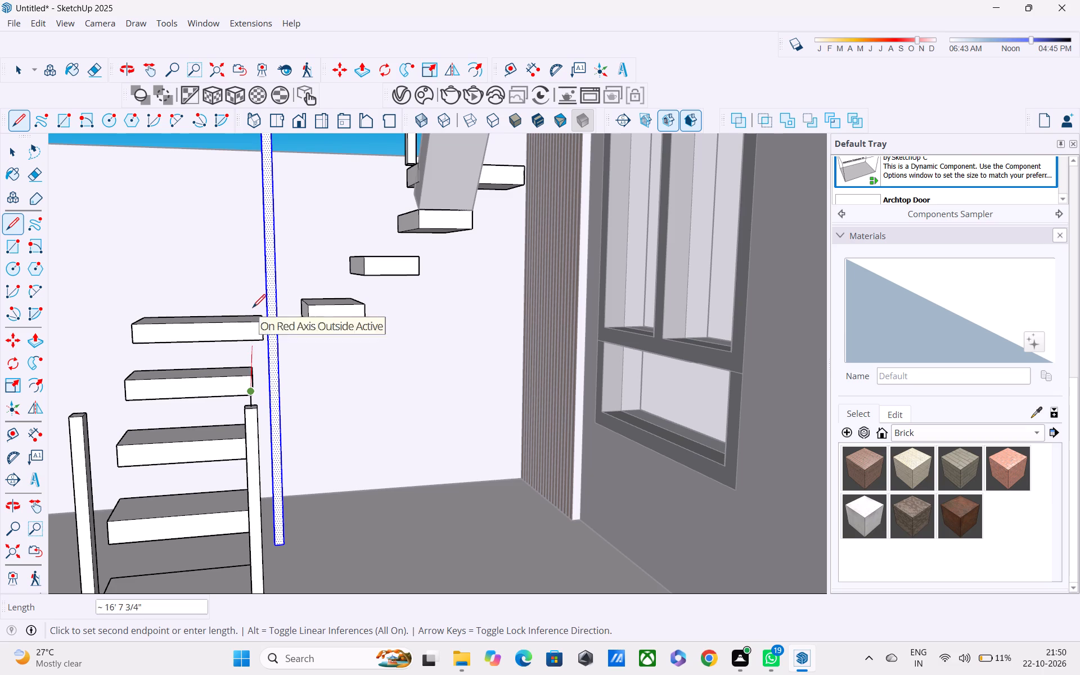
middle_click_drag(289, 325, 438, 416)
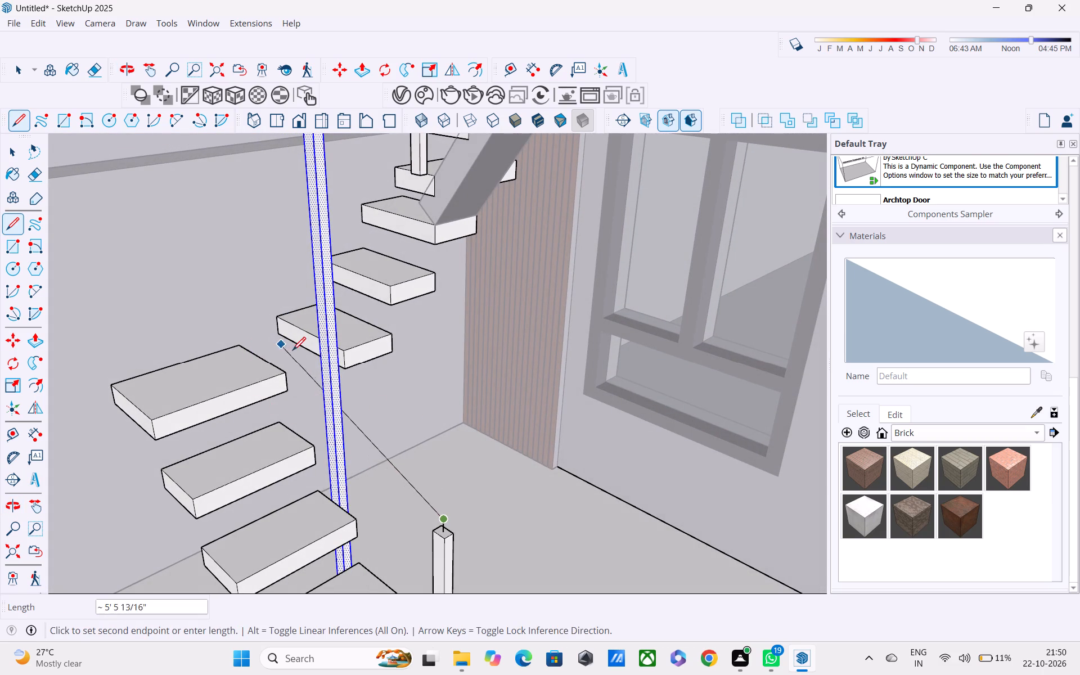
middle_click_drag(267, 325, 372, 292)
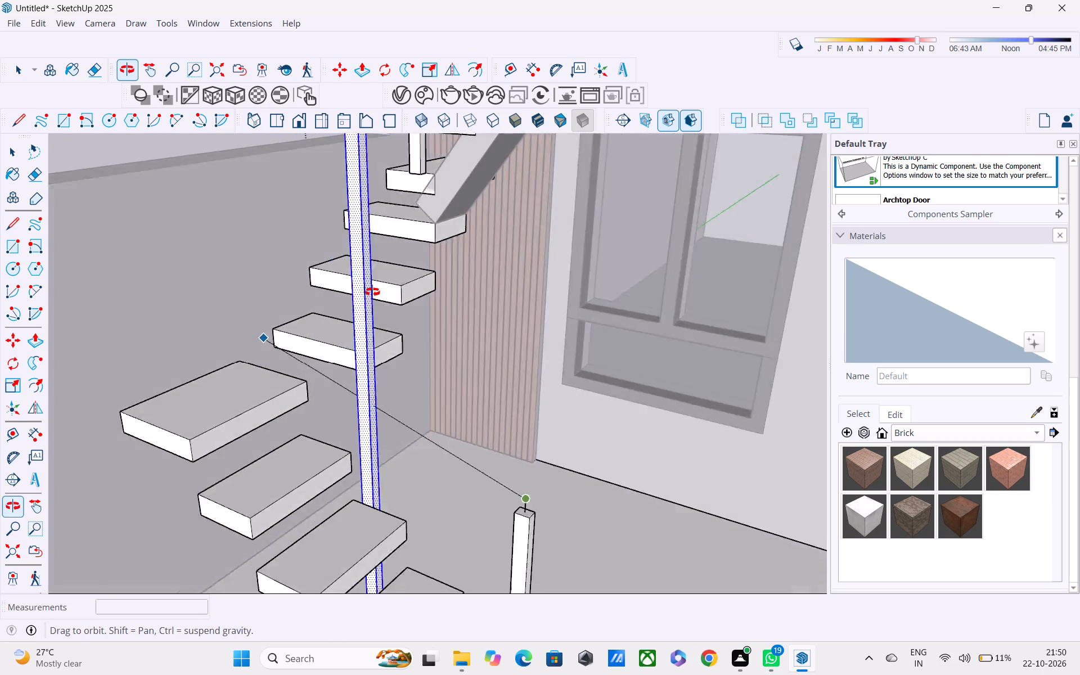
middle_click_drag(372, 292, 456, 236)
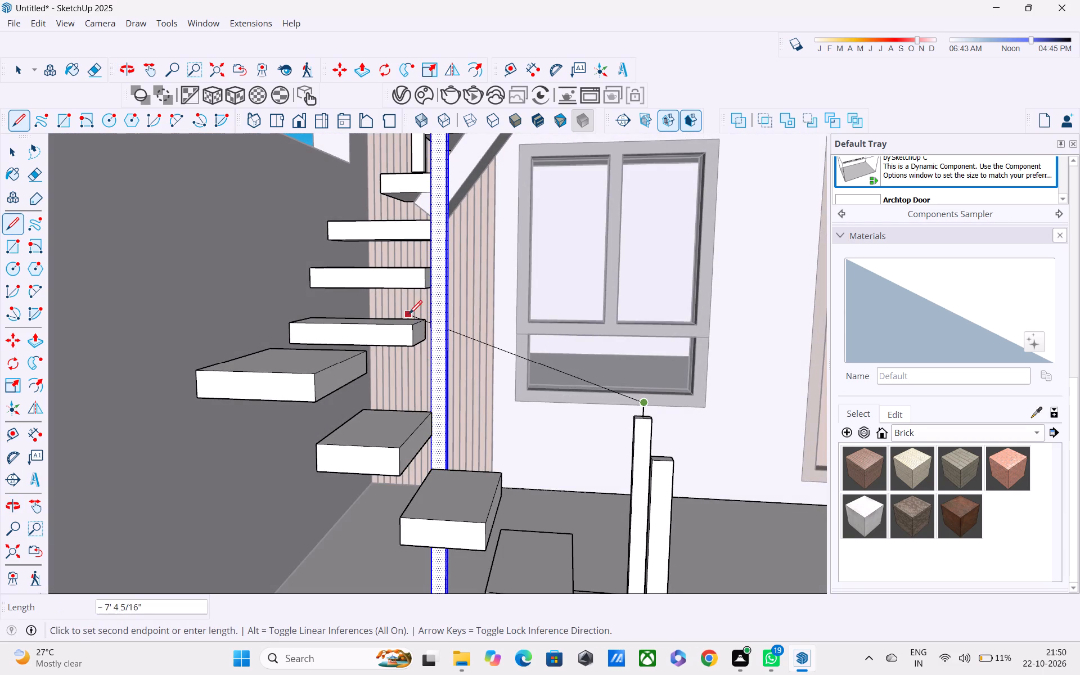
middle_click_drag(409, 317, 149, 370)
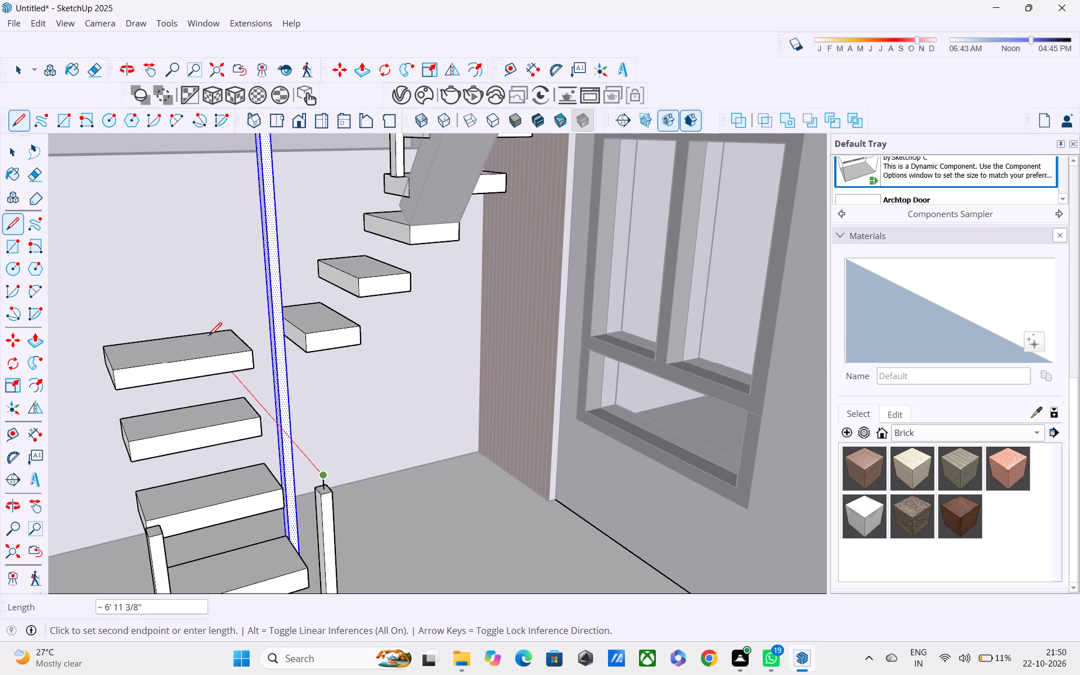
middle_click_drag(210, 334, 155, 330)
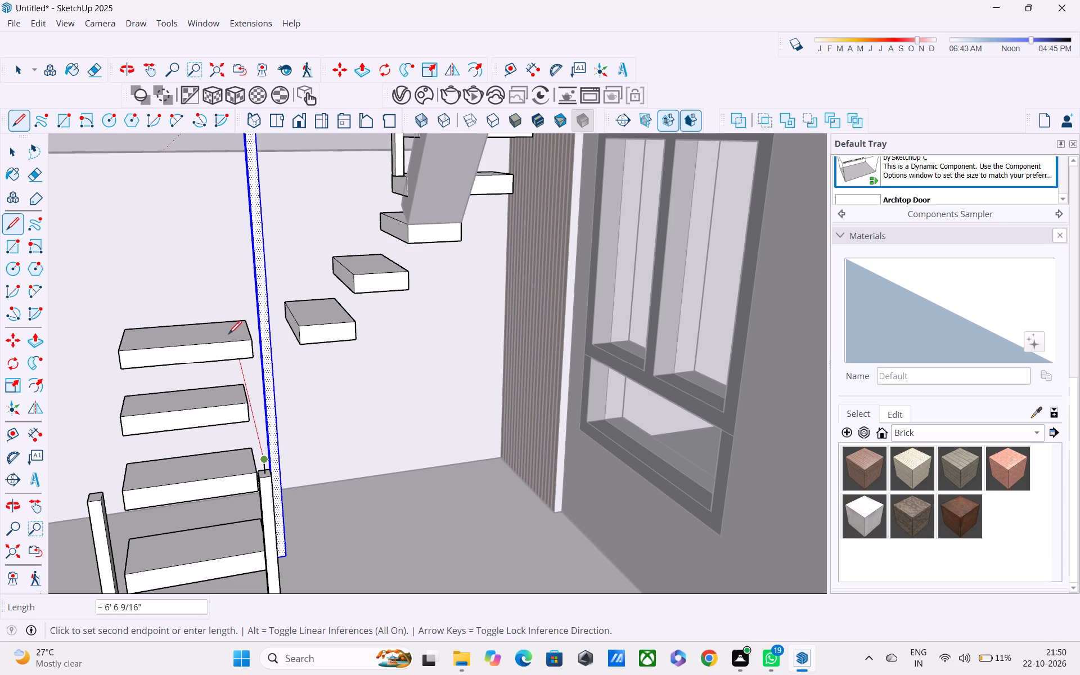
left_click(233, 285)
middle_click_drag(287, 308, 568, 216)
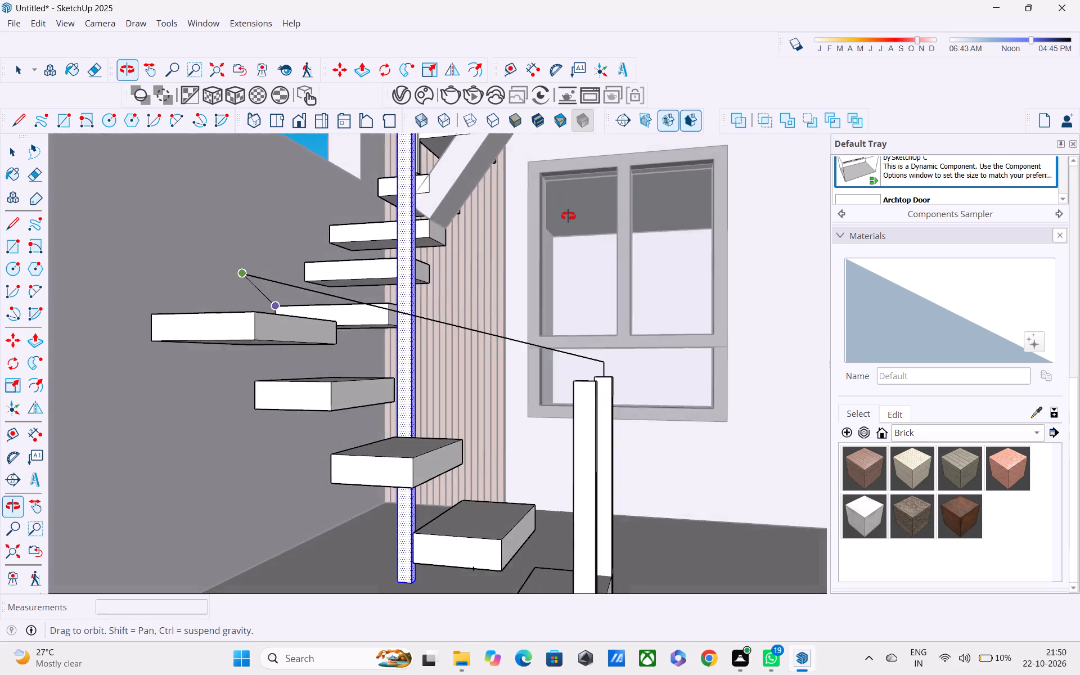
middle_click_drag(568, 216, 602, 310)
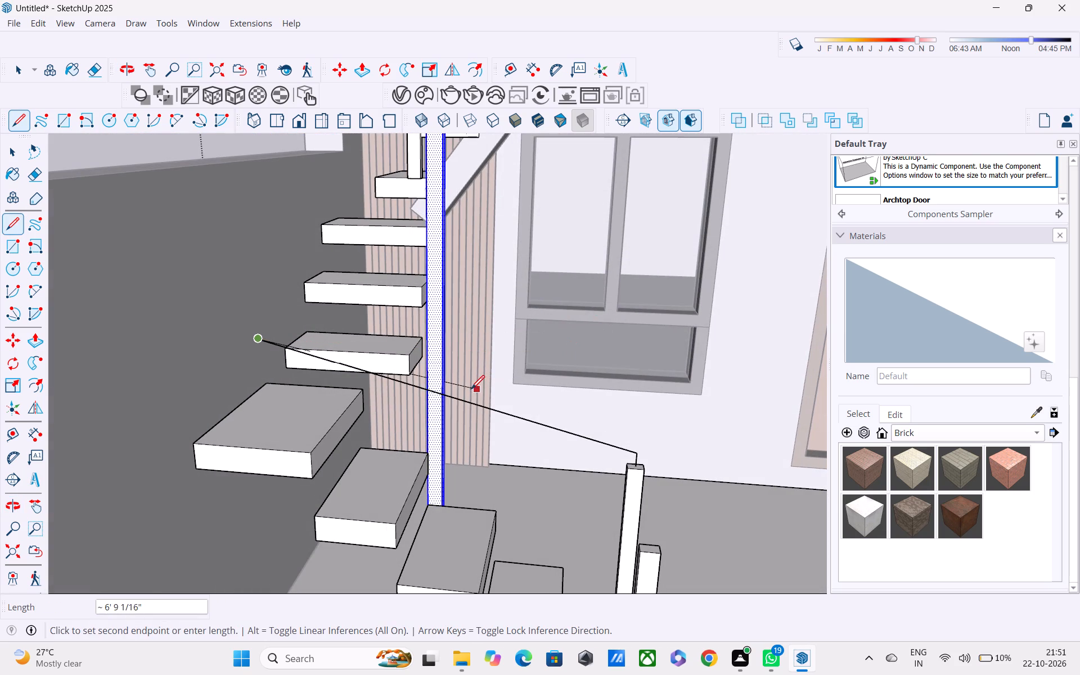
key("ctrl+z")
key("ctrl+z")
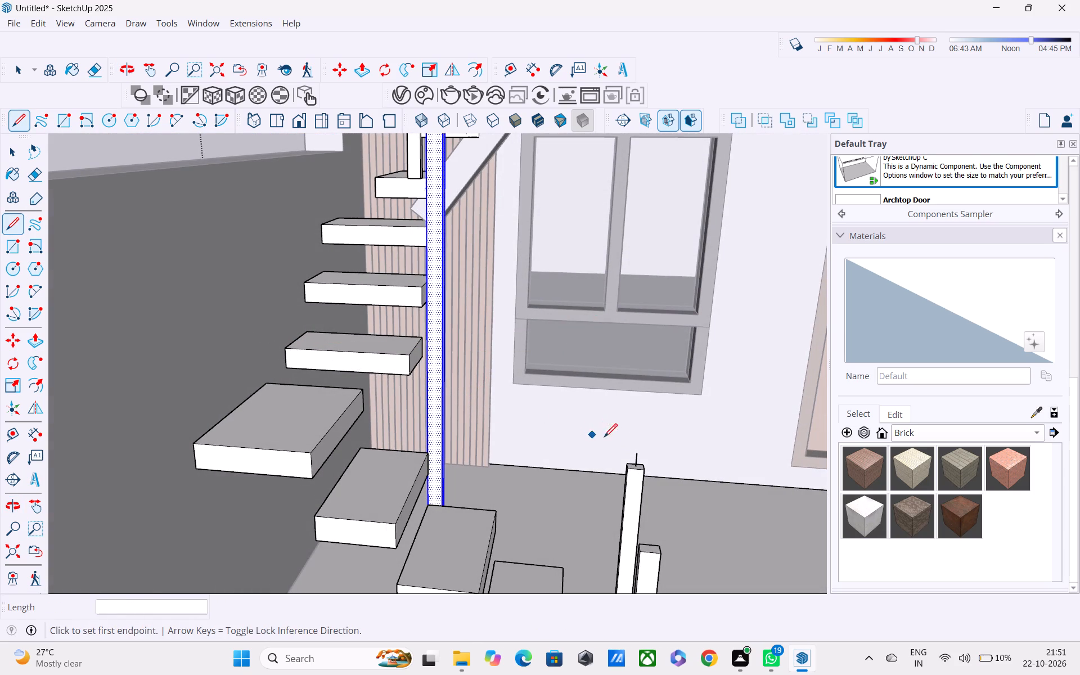
Draw a sloping line about 5' 8" long from the top of the short vertical line to just past the tall post.
left_click(639, 453)
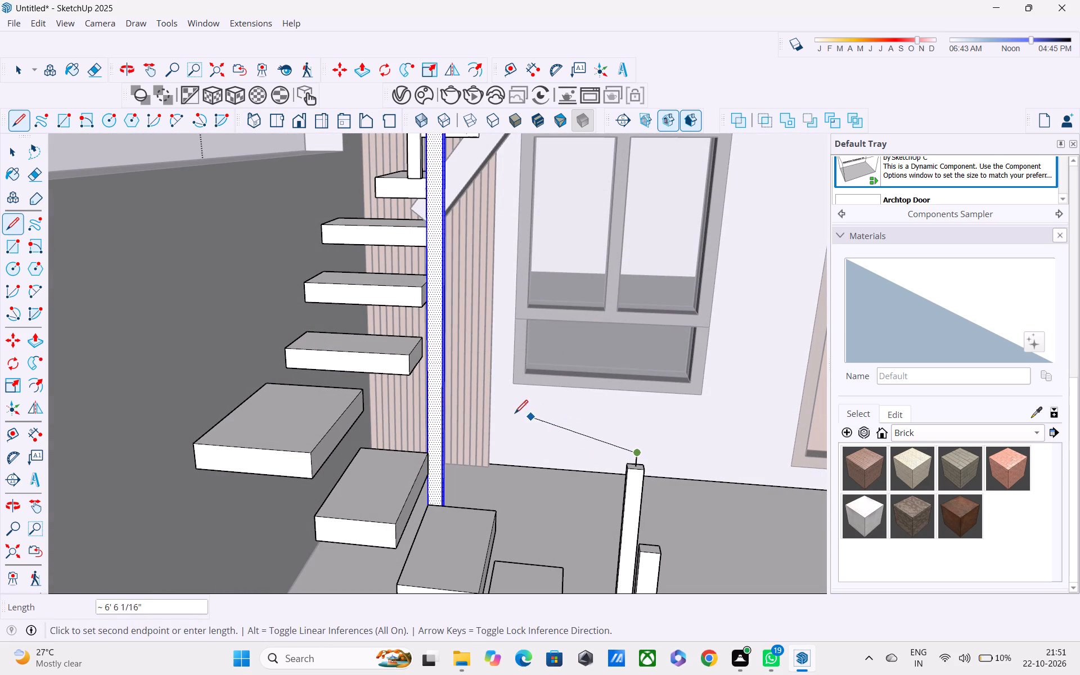
middle_click_drag(376, 323, 364, 317)
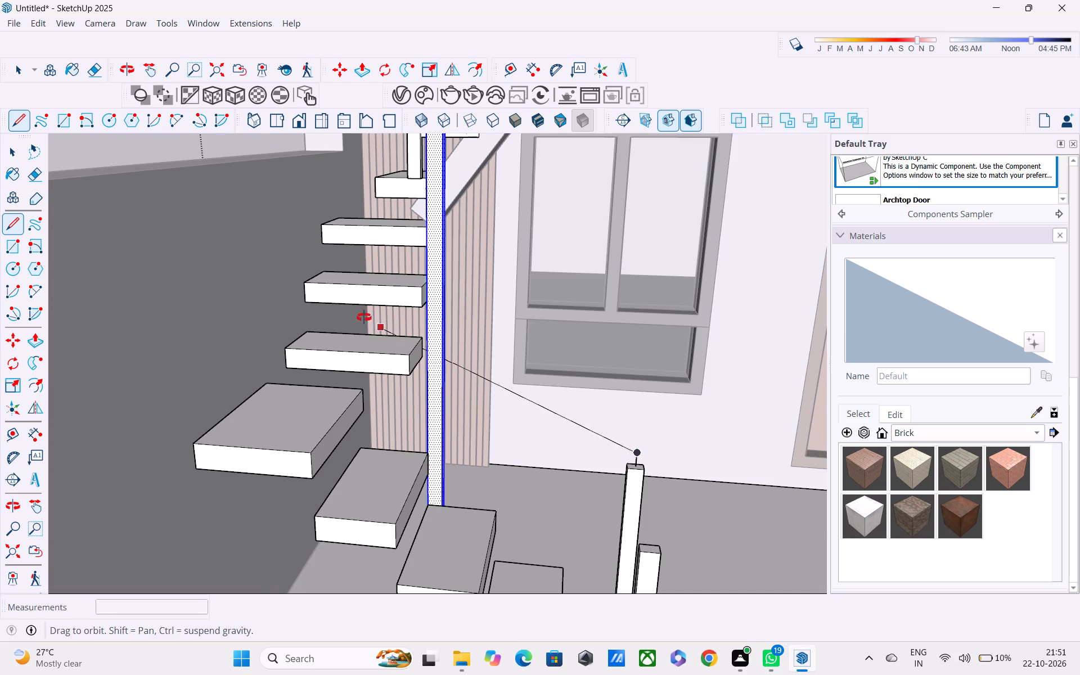
middle_click_drag(364, 317, 329, 283)
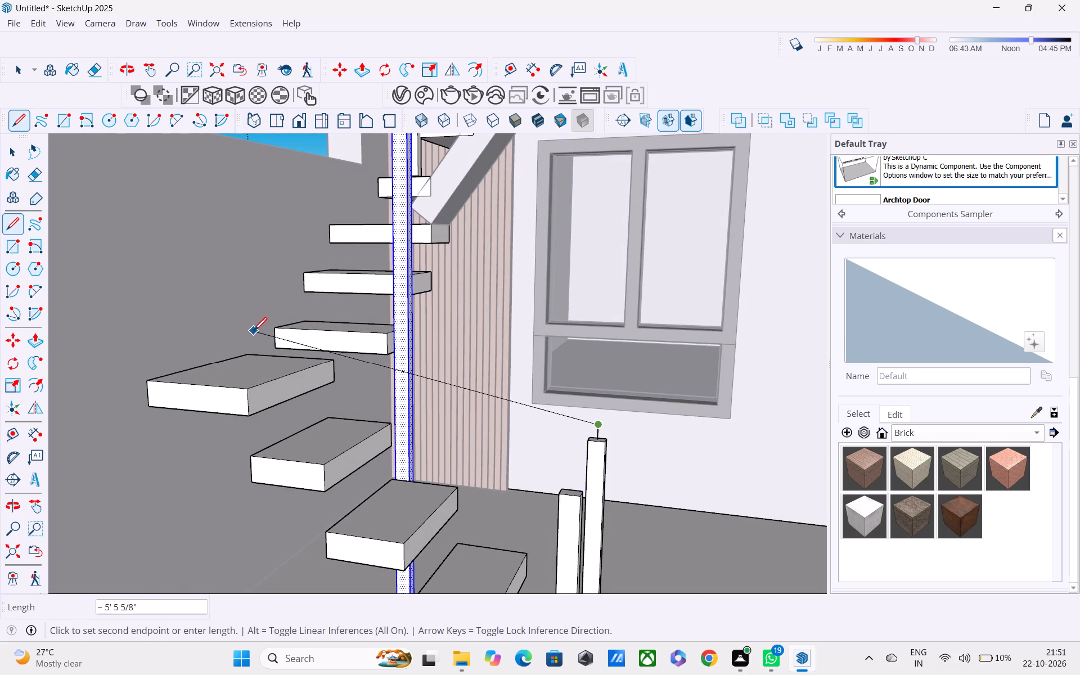
middle_click_drag(412, 246, 196, 307)
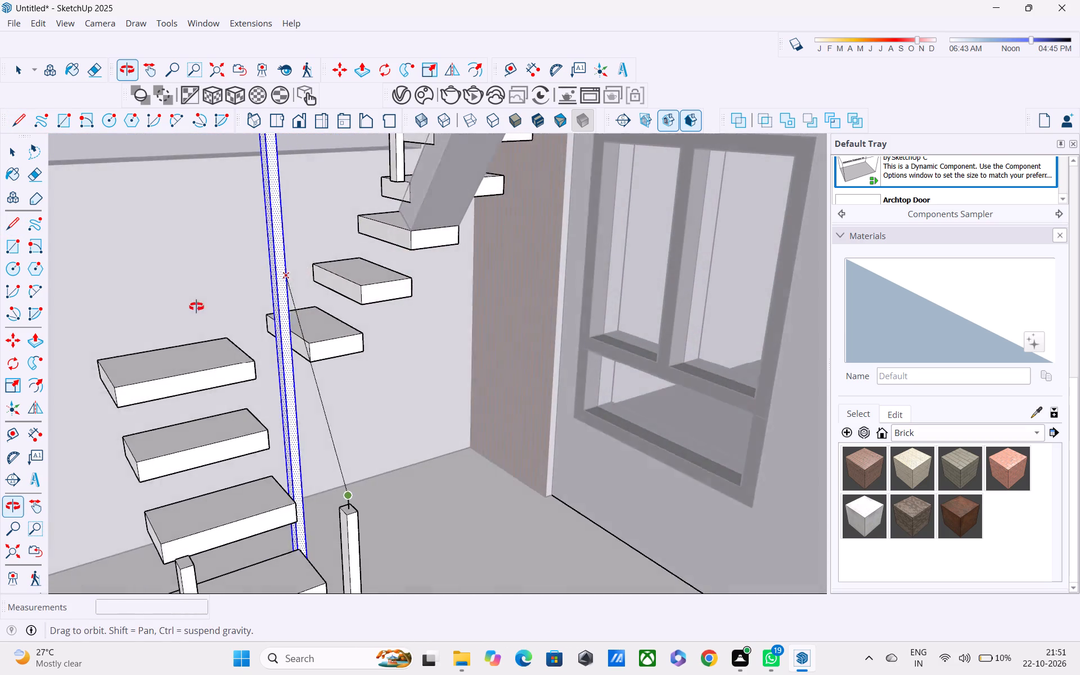
middle_click_drag(196, 307, 192, 309)
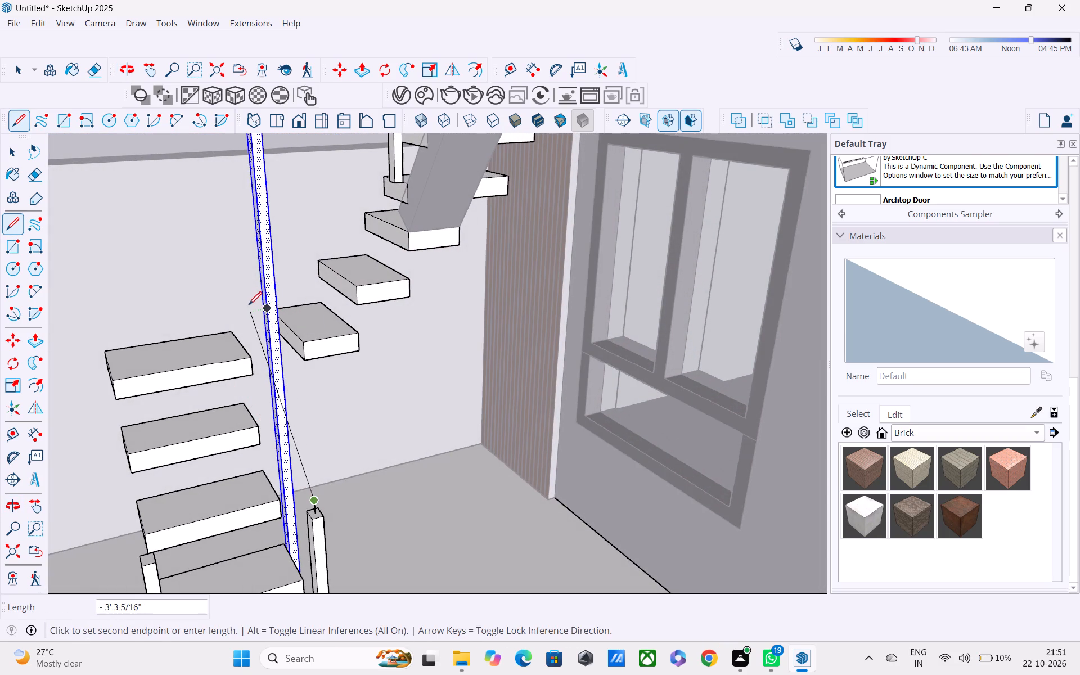
left_click(218, 268)
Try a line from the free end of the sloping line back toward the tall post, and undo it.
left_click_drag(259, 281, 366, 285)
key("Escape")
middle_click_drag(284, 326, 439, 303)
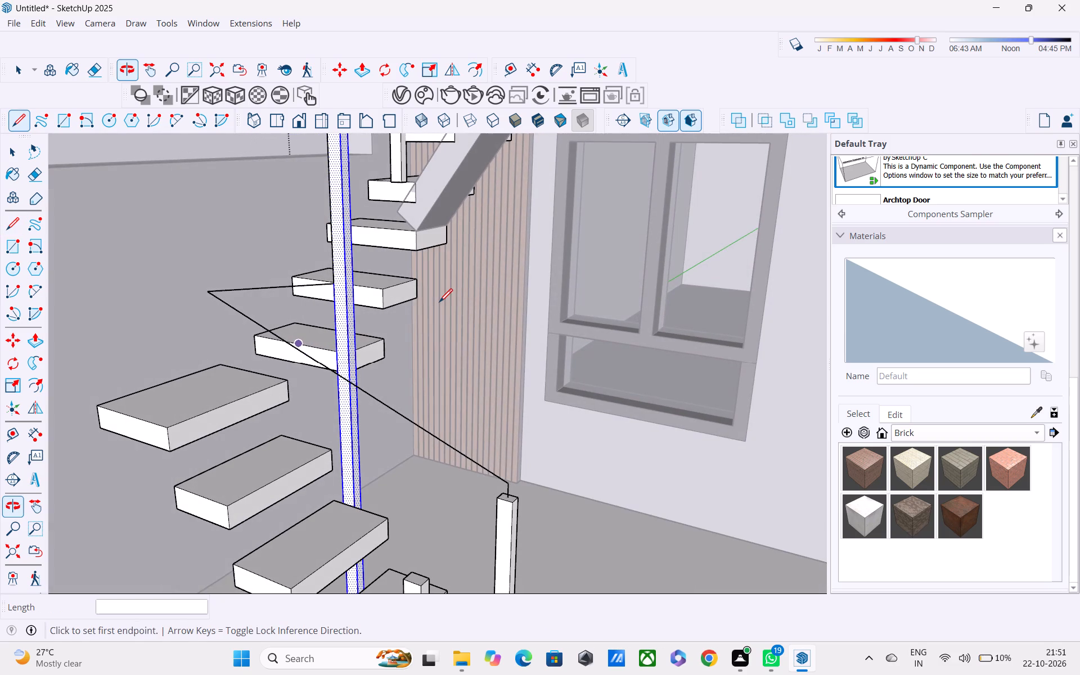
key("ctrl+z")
Draw a rising line about 4' 7" long from where the sloping line crosses the tall post to the mid-stair post.
middle_click_drag(411, 319, 145, 395)
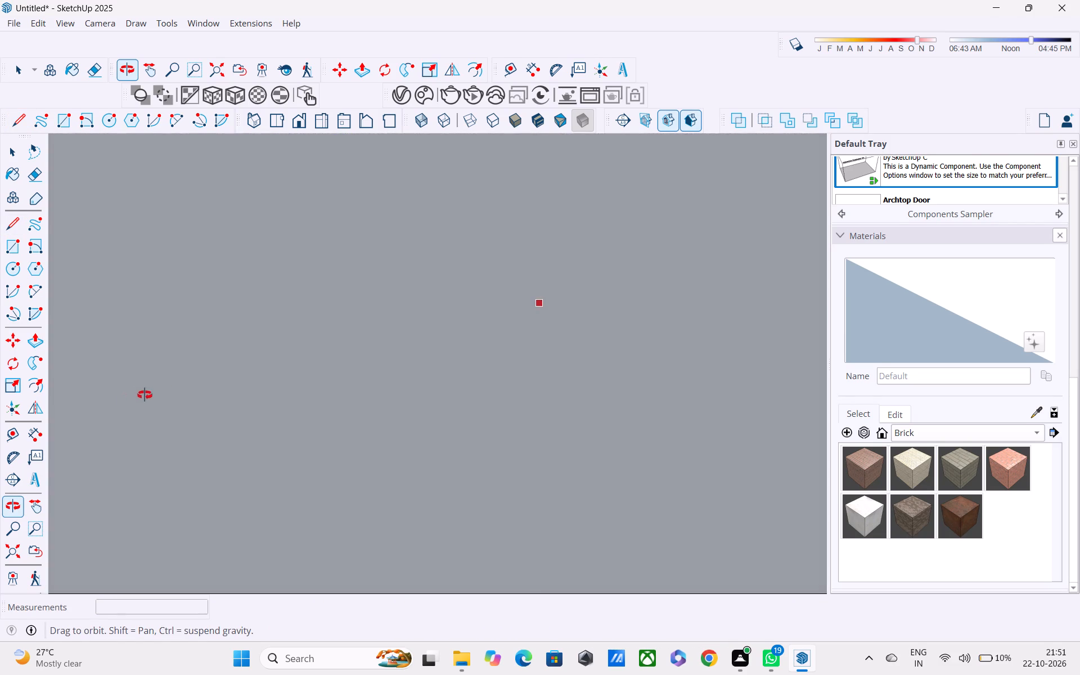
middle_click_drag(145, 395, 440, 281)
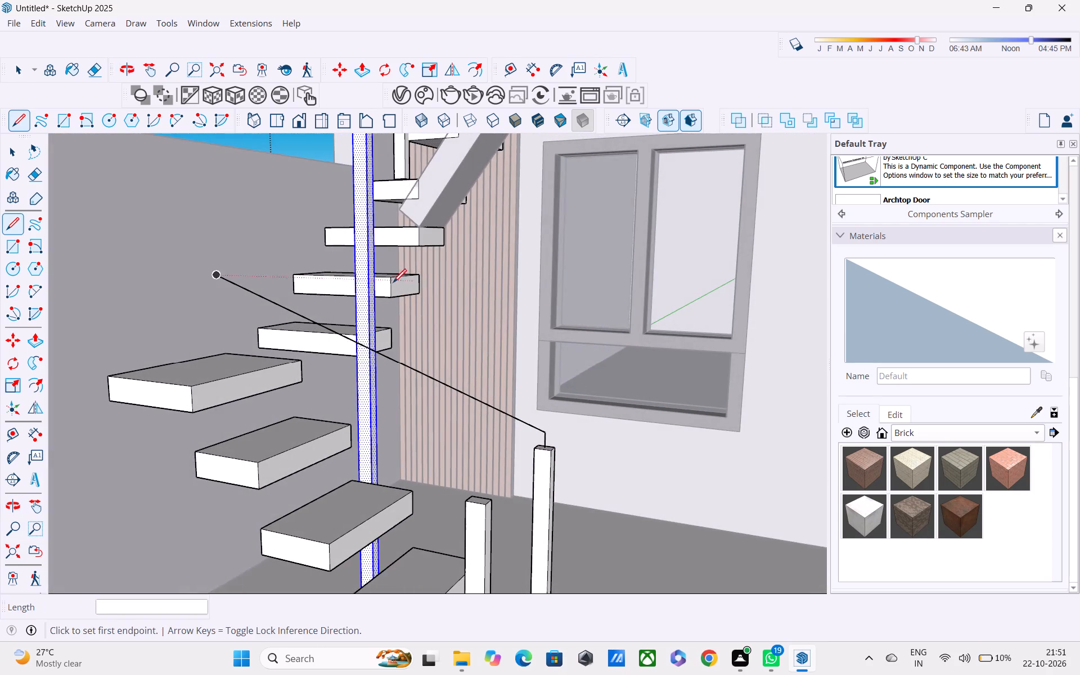
middle_click_drag(391, 286, 489, 278)
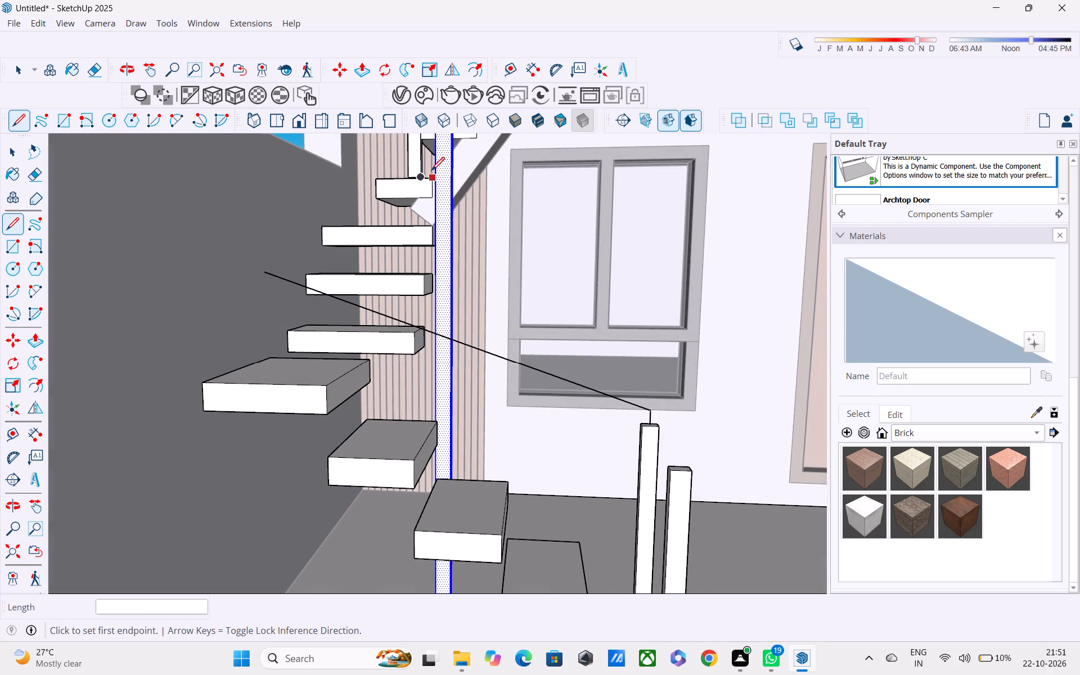
scroll(439, 161, "down", 1)
middle_click_drag(448, 165, 501, 205)
scroll(492, 350, "up", 1)
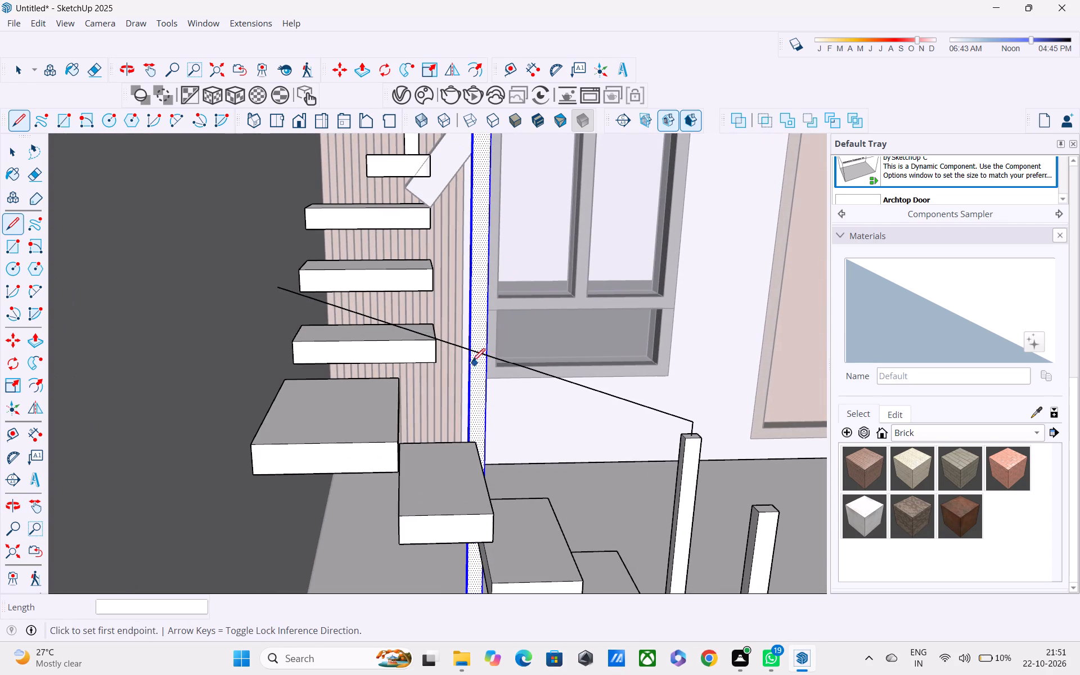
left_click(468, 350)
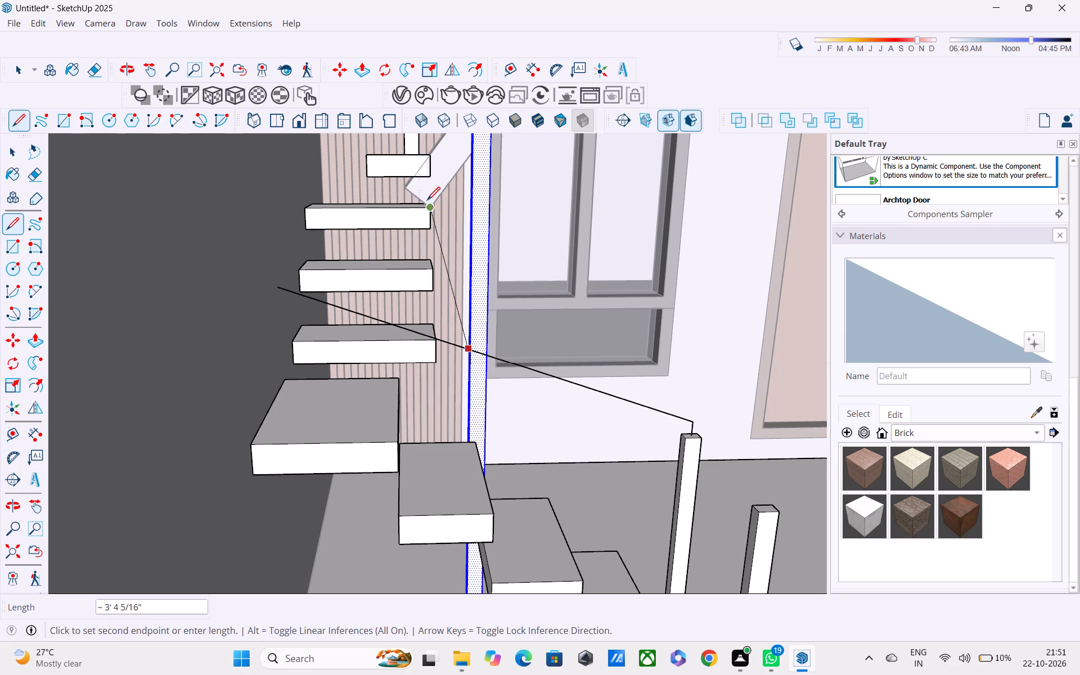
middle_click_drag(428, 168, 466, 344, "shift")
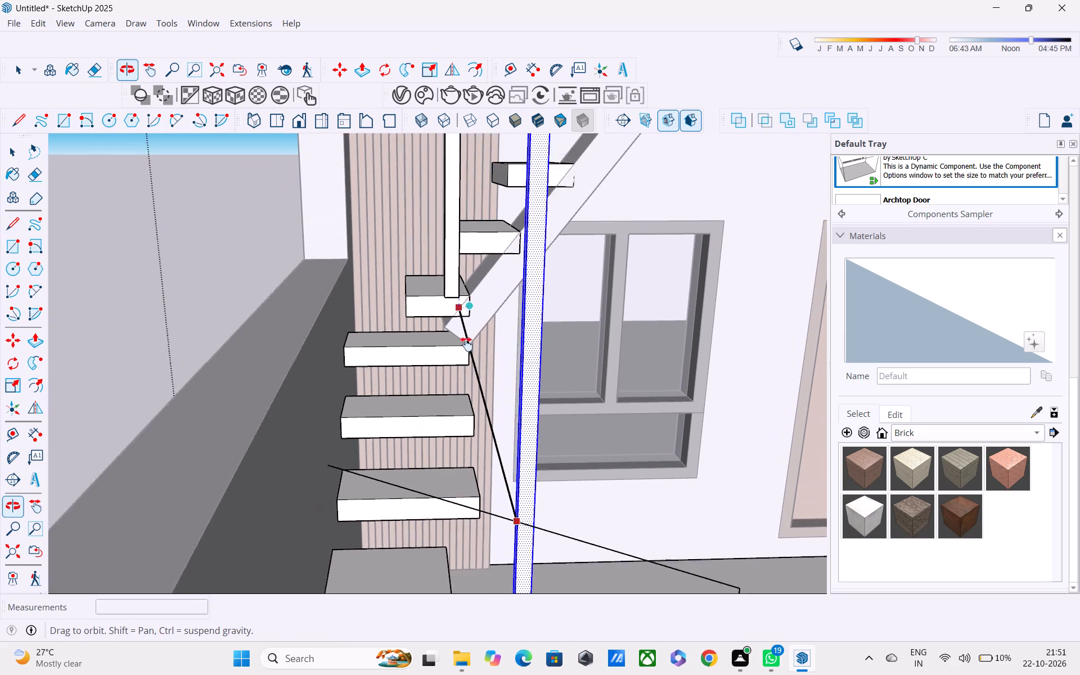
middle_click_drag(466, 344, 465, 347, "shift")
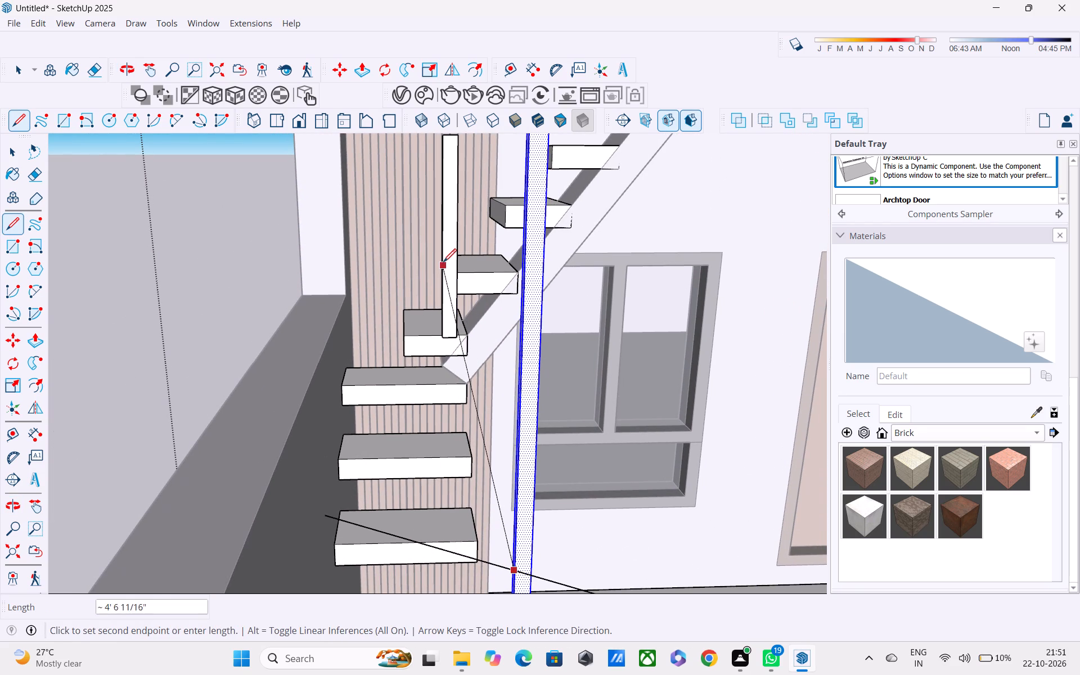
left_click(443, 261)
Continue the handrail line about 5' 8" from the mid-stair post up to near the top of the post at the balcony slab.
middle_click_drag(469, 294, 396, 266)
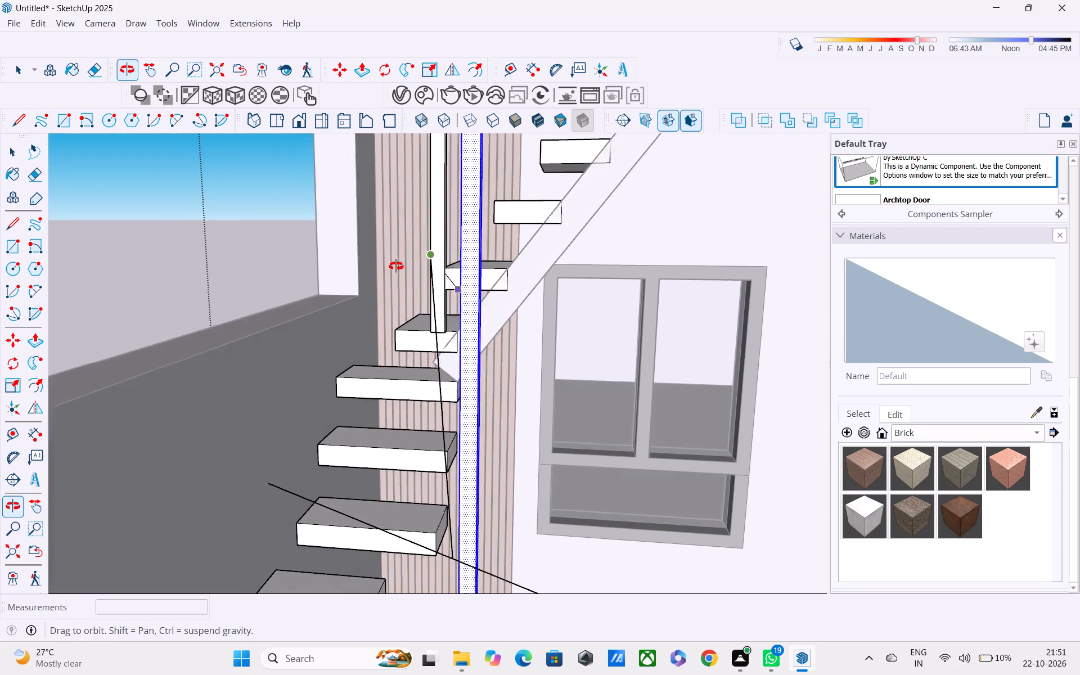
middle_click_drag(396, 266, 379, 263)
scroll(399, 286, "down", 4)
middle_click_drag(447, 350, 393, 309)
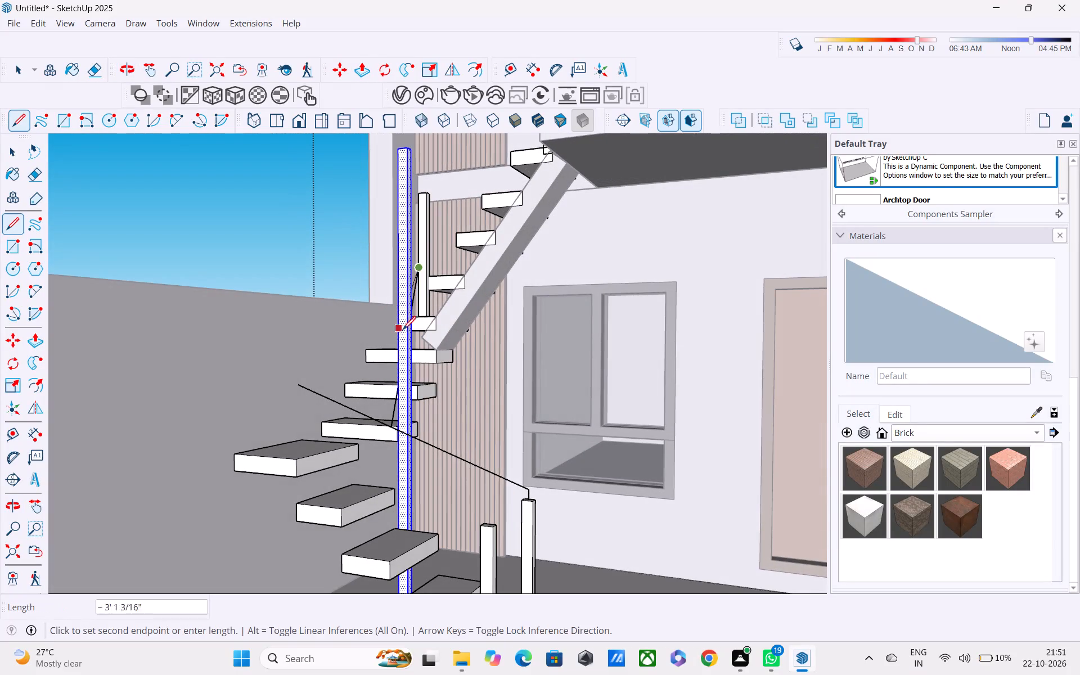
middle_click_drag(425, 328, 759, 413)
middle_click_drag(467, 279, 465, 332)
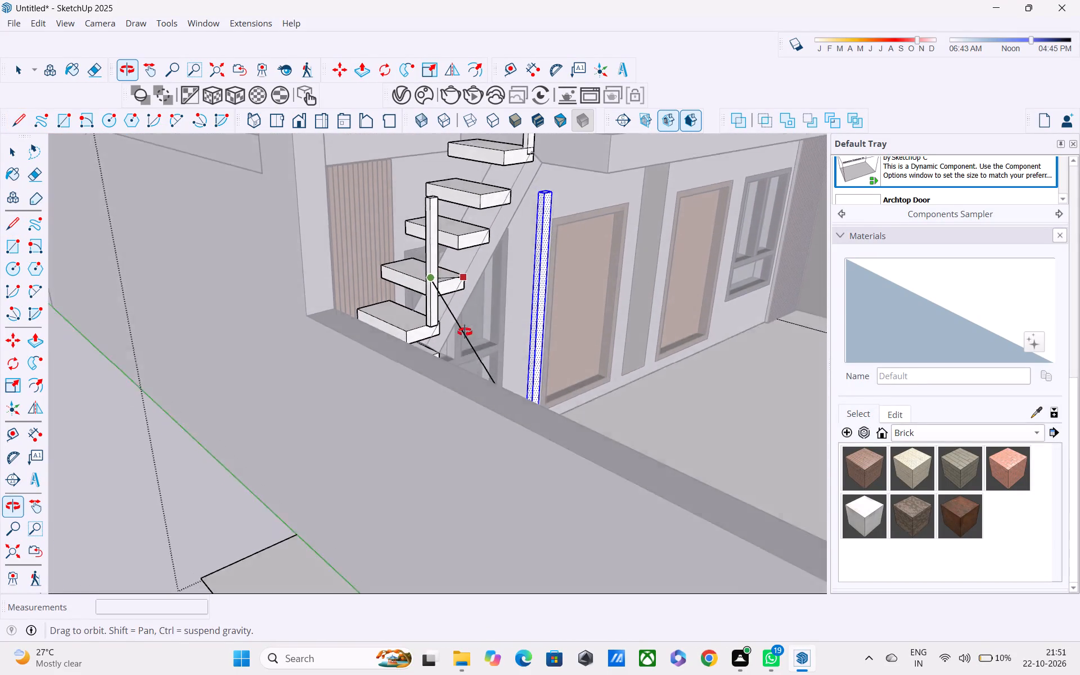
middle_click_drag(465, 332, 448, 348)
left_click(429, 287)
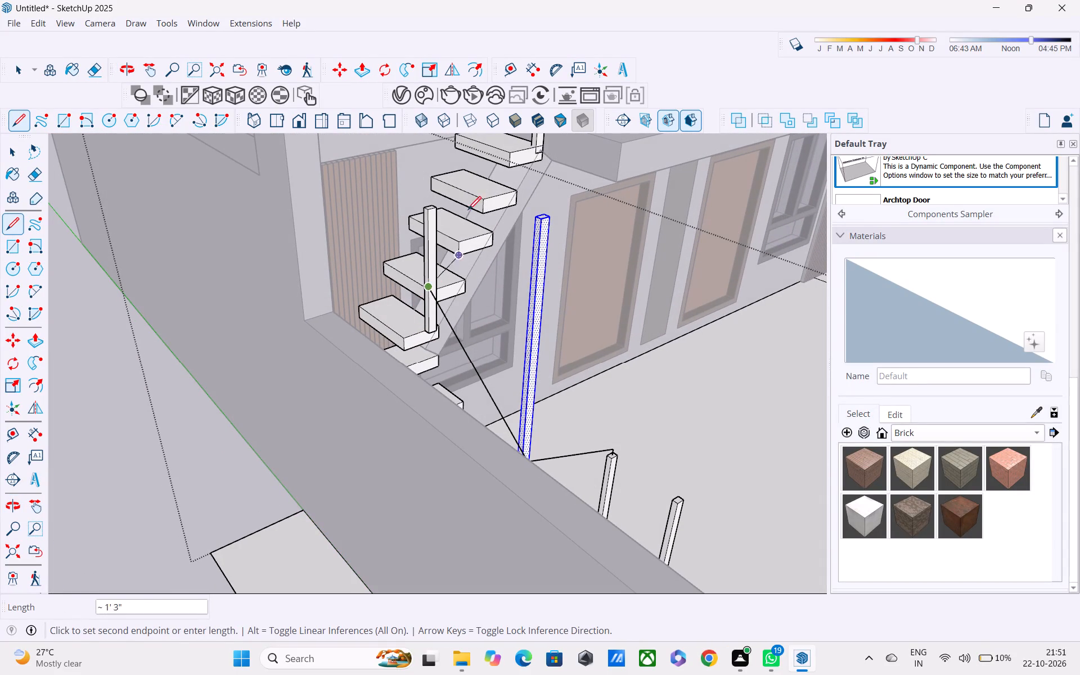
scroll(484, 194, "down", 1)
middle_click_drag(504, 204, 404, 366, "shift")
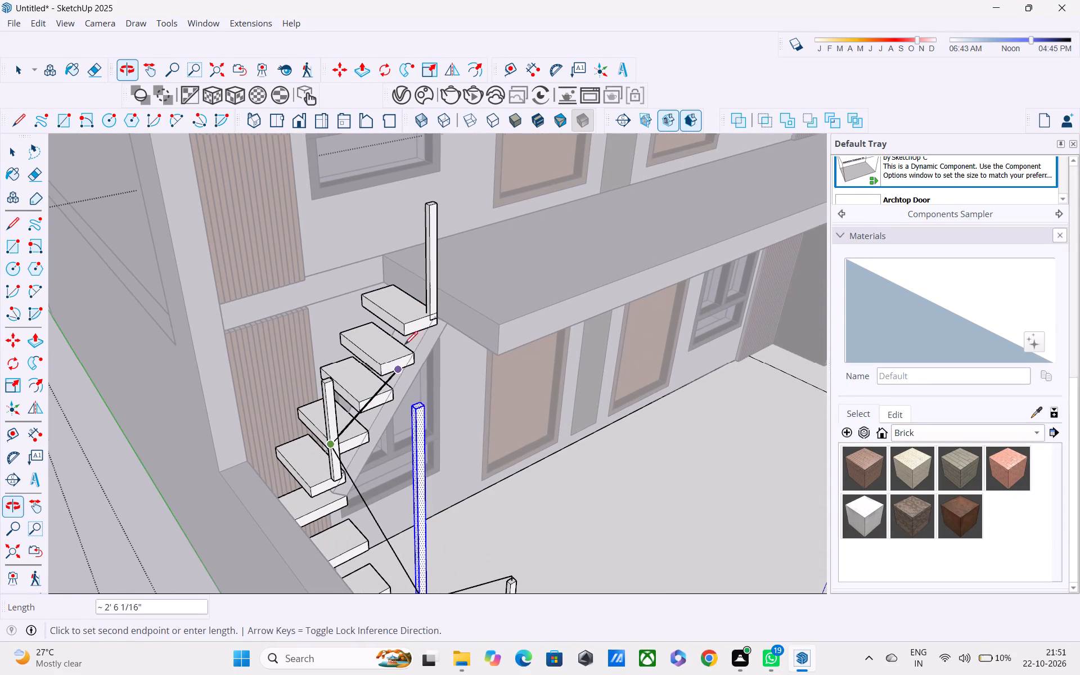
left_click(431, 232)
middle_click_drag(438, 274, 335, 159)
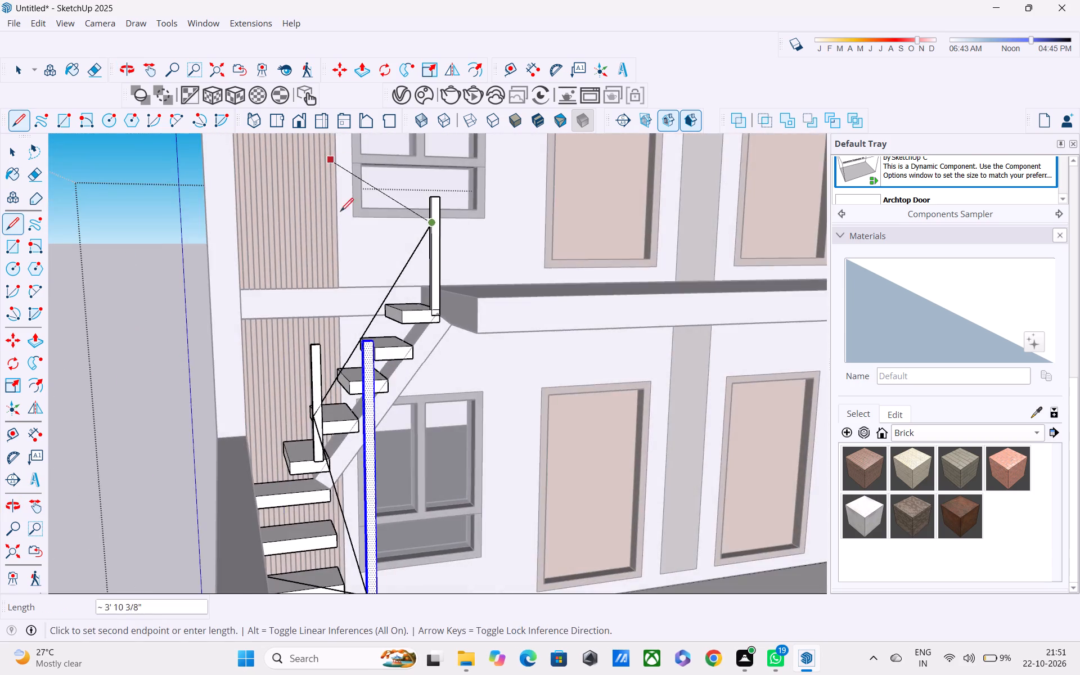
scroll(350, 232, "down", 3)
middle_click_drag(420, 375, 337, 264)
key("space")
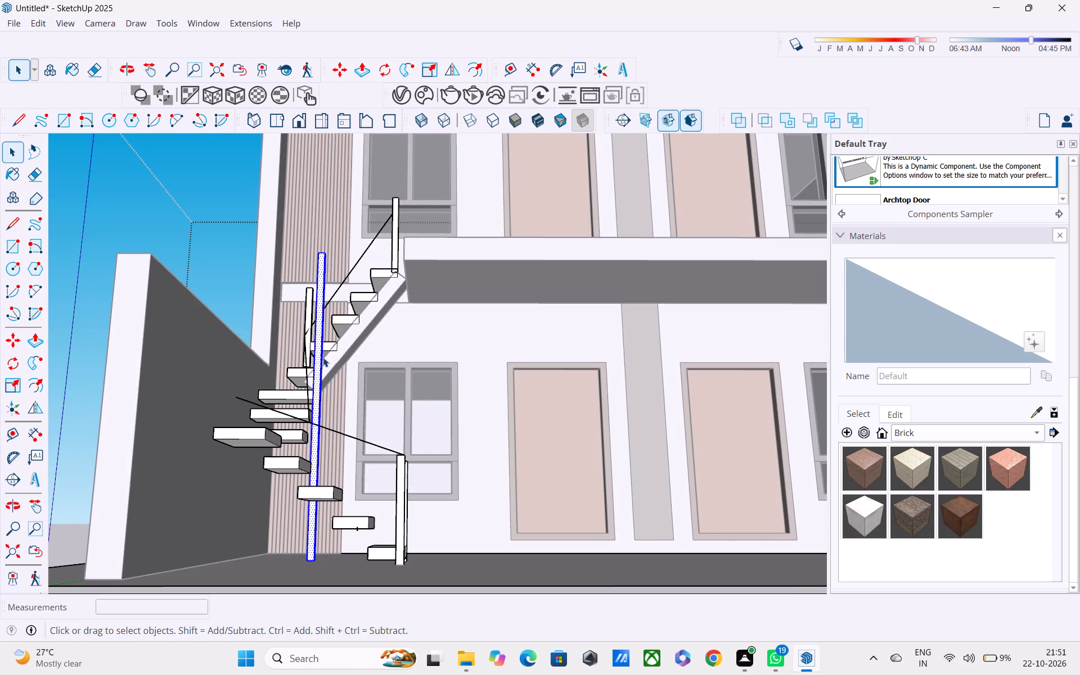
Erase the end of the lower sloping line that extends past the tall post.
key("e")
left_click(283, 414)
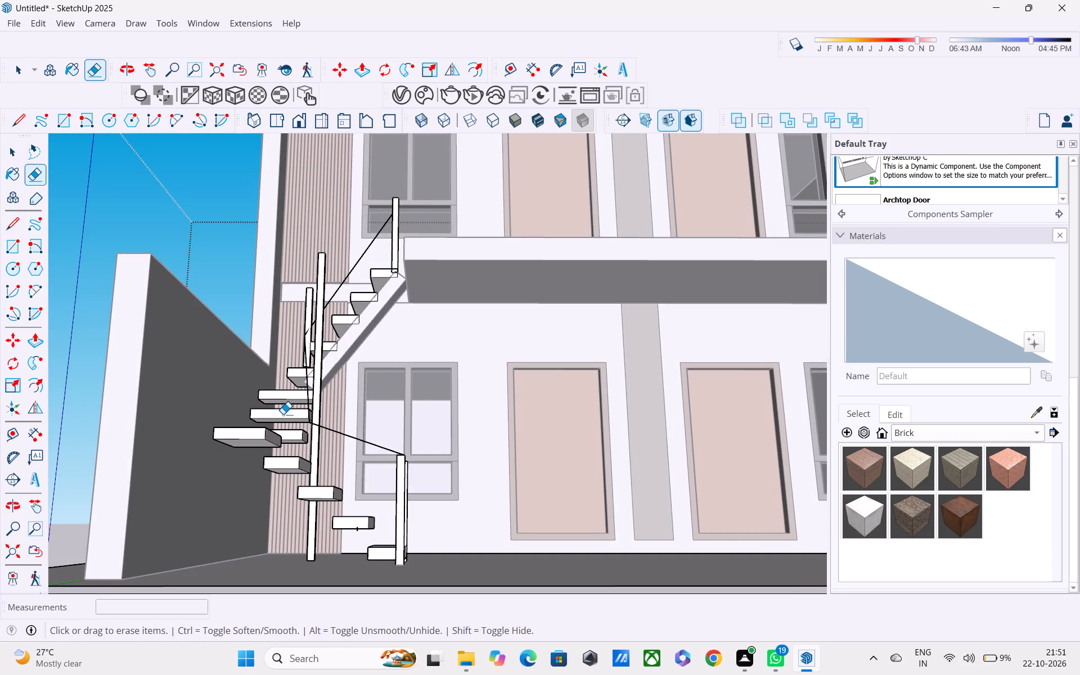
Draw a small rectangle about 15/16" by 9/16" on the top face of the short post, around the base of the vertical line.
middle_click_drag(301, 419, 74, 524)
scroll(280, 492, "up", 2)
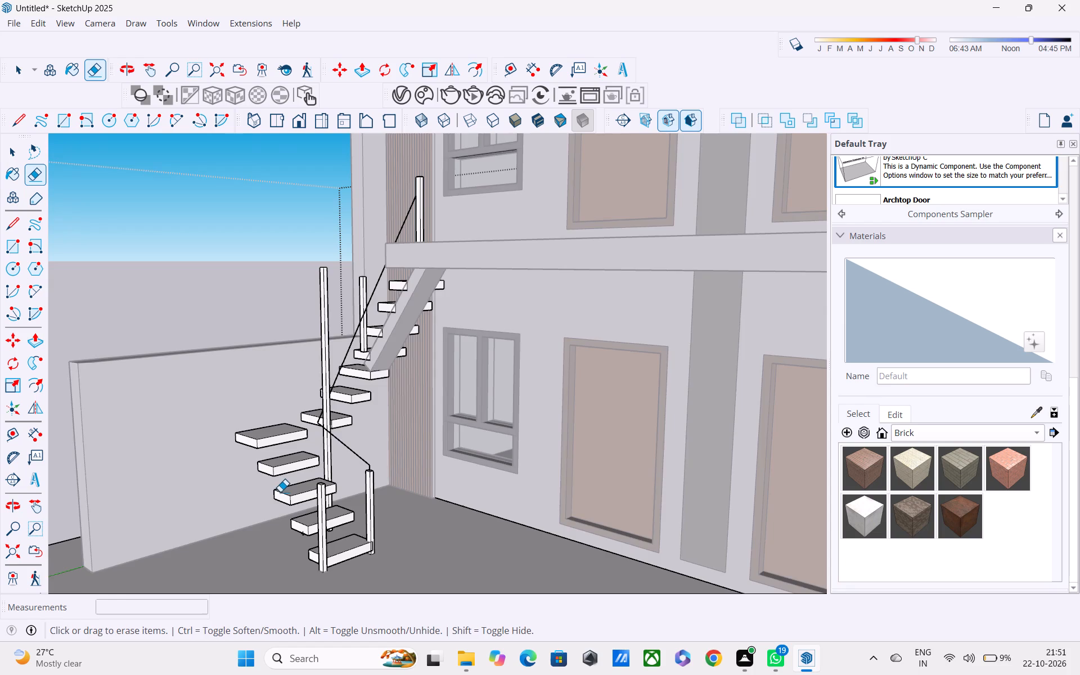
scroll(280, 492, "up", 1)
middle_click_drag(347, 489, 215, 516)
scroll(339, 481, "up", 9)
middle_click_drag(348, 463, 370, 498)
scroll(364, 496, "up", 15)
key("space")
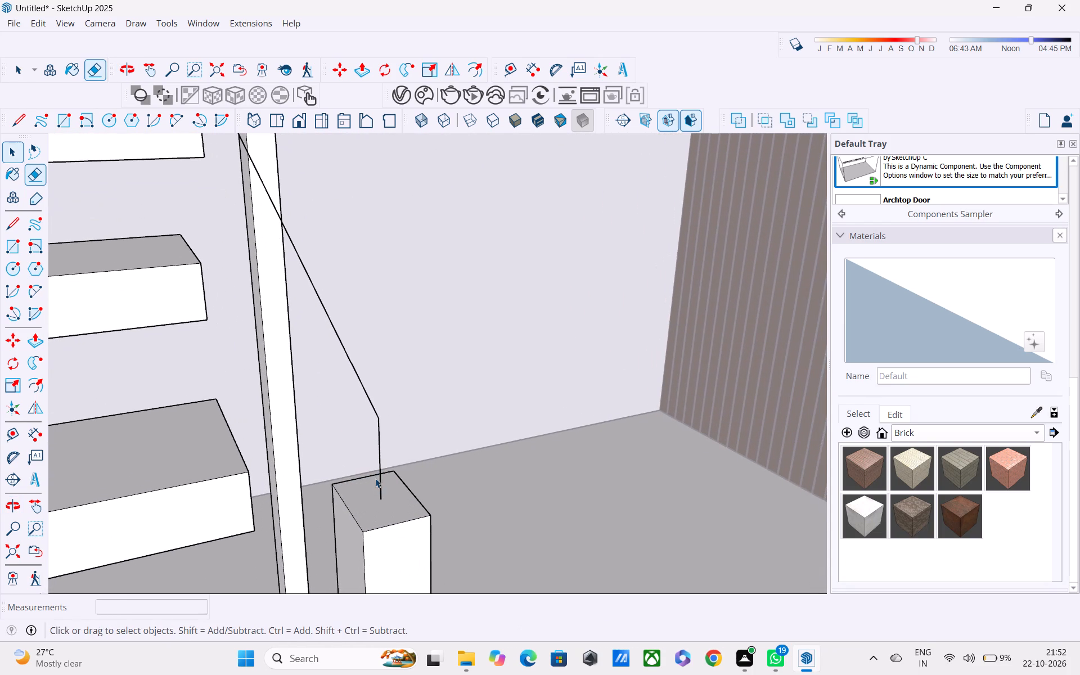
key("r")
scroll(389, 471, "up", 2)
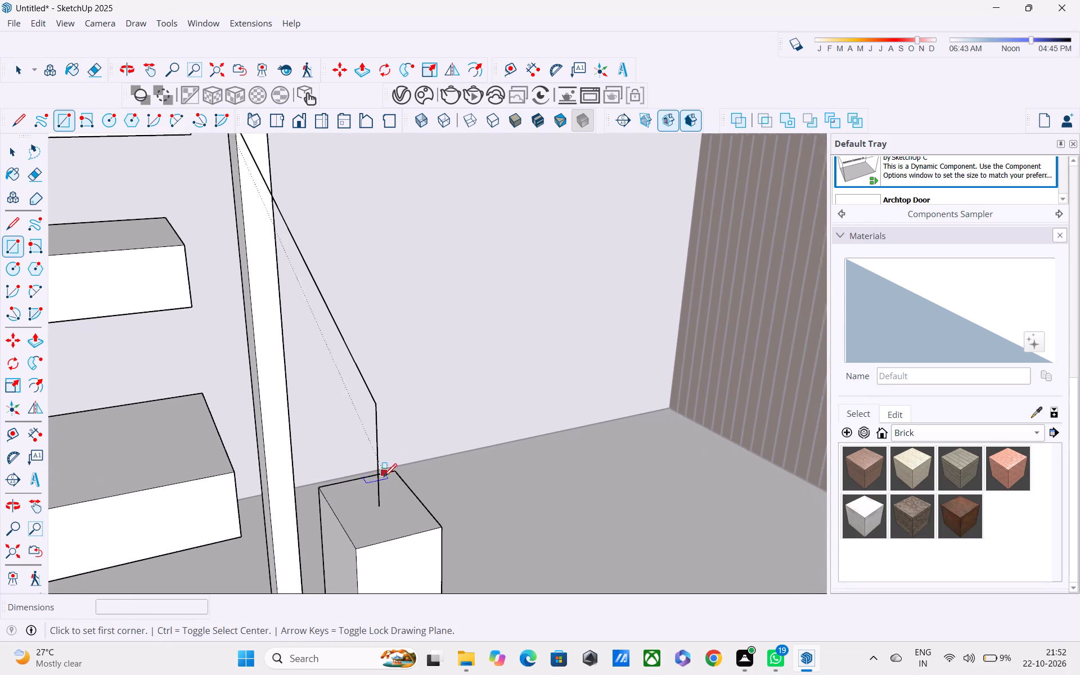
scroll(384, 478, "up", 1)
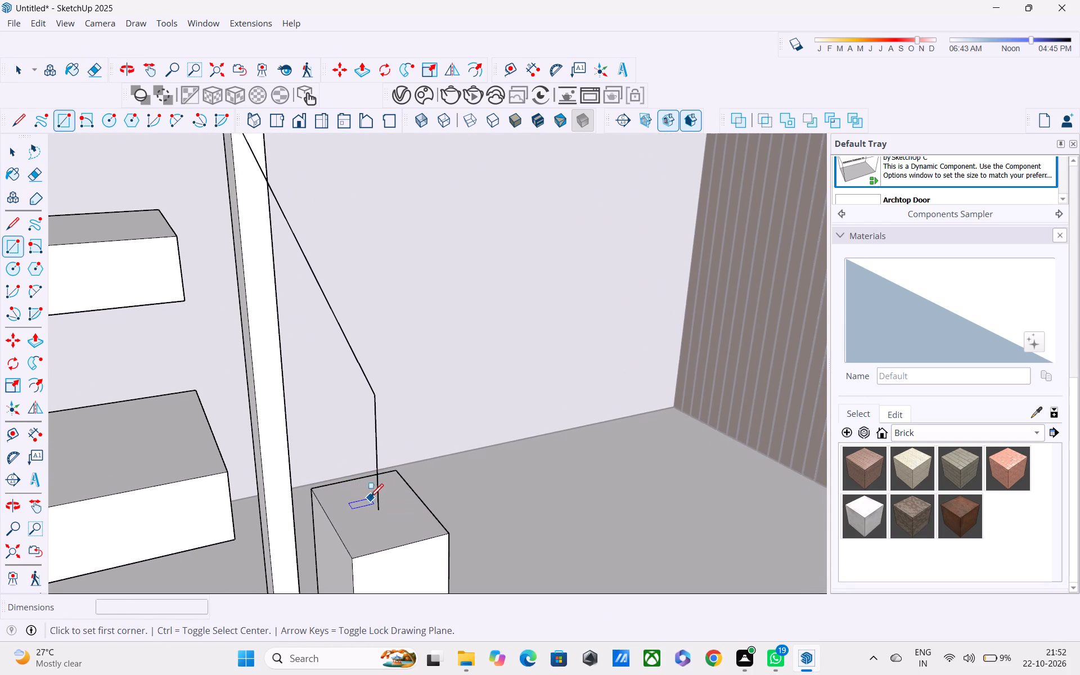
left_click(368, 496)
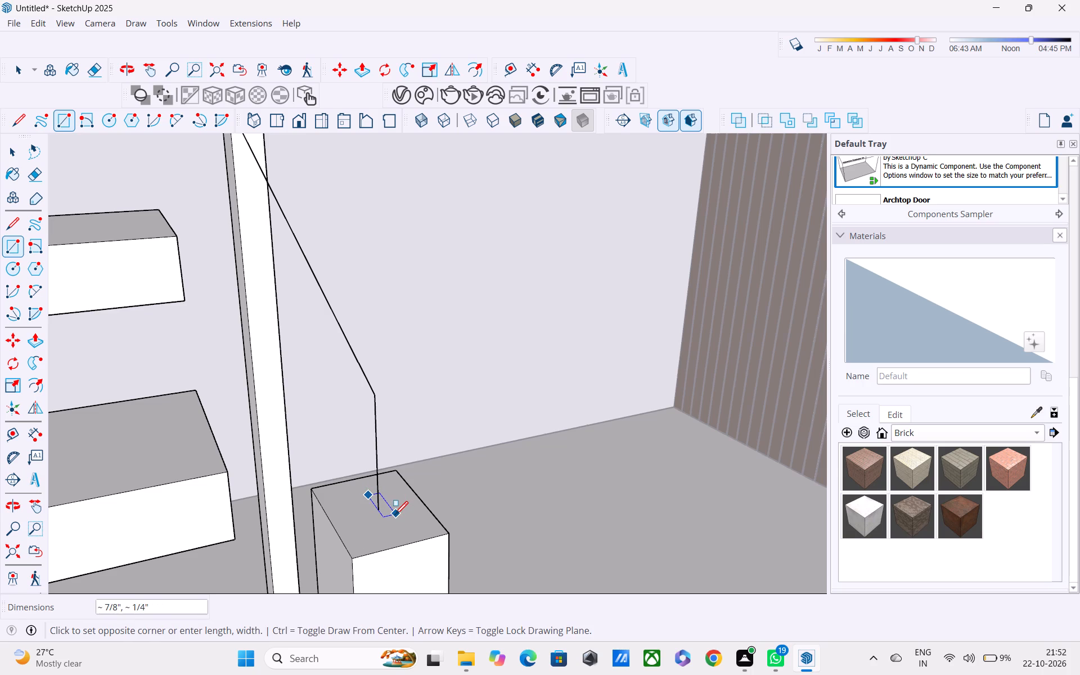
key("Escape")
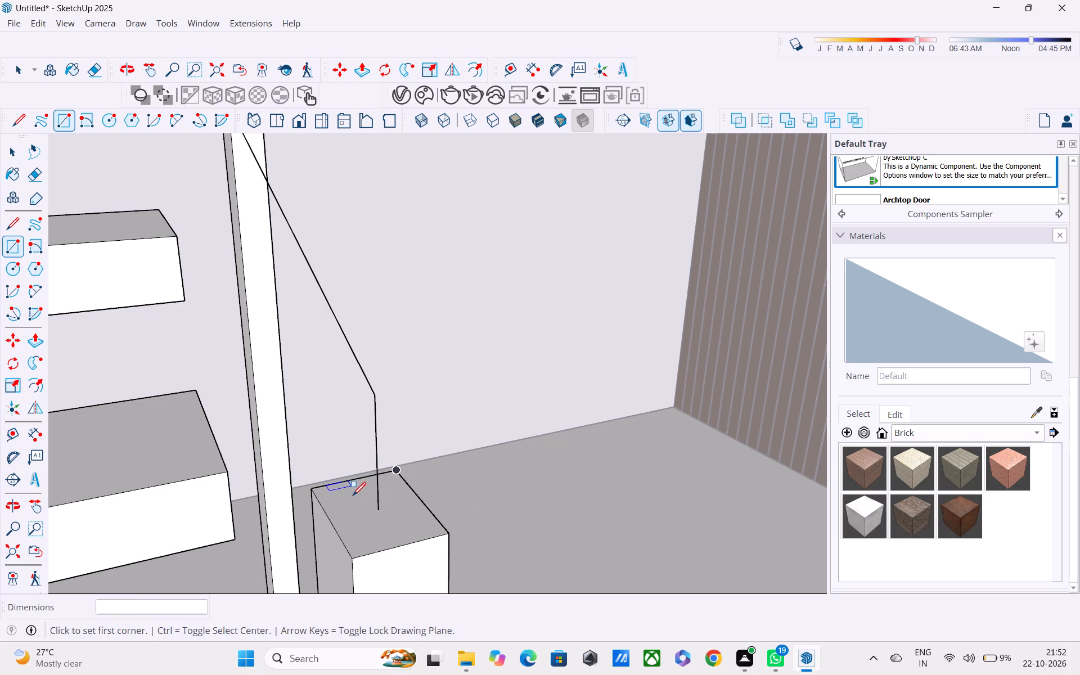
left_click(354, 498)
left_click(398, 513)
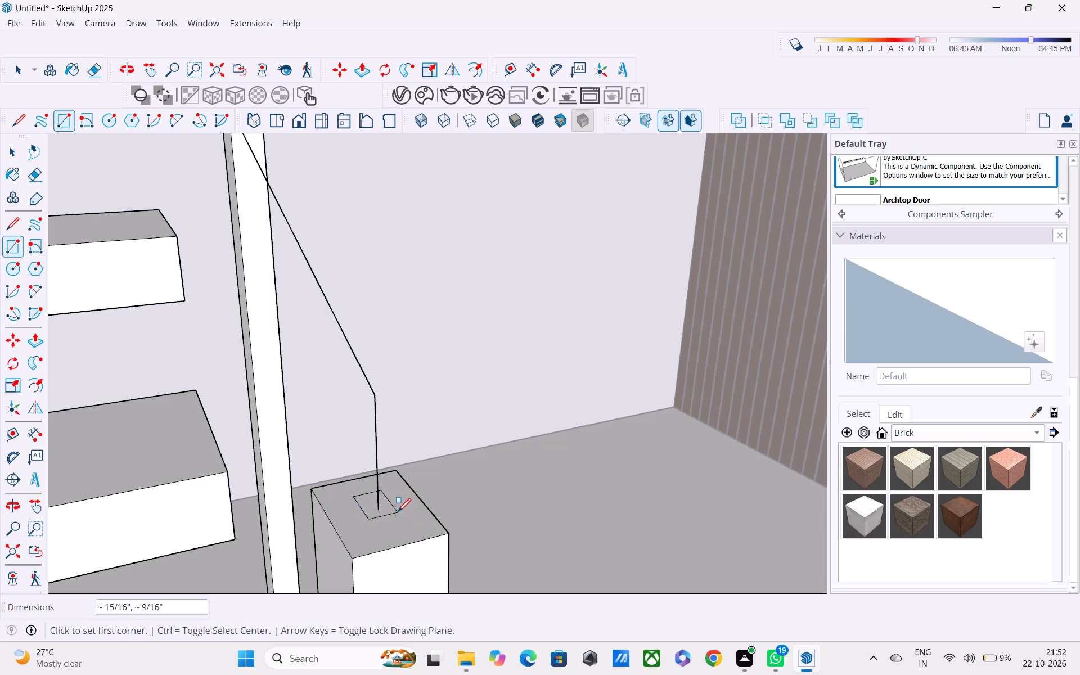
key("space")
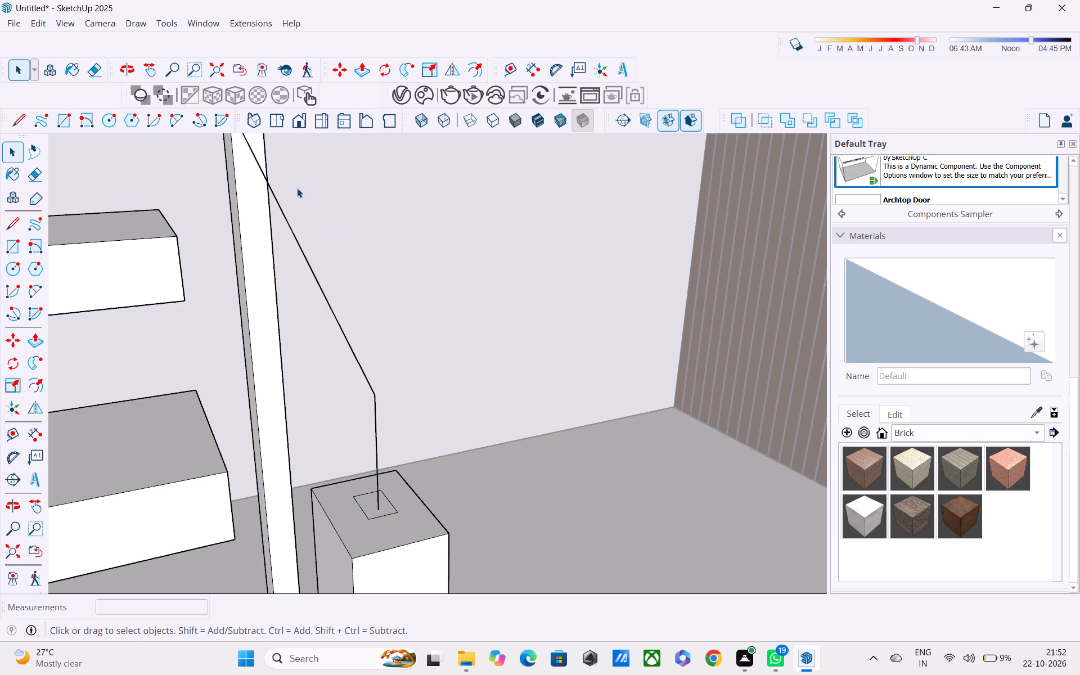
Use Follow Me to extrude the small rectangle on the short post up along the vertical line.
left_click(373, 511)
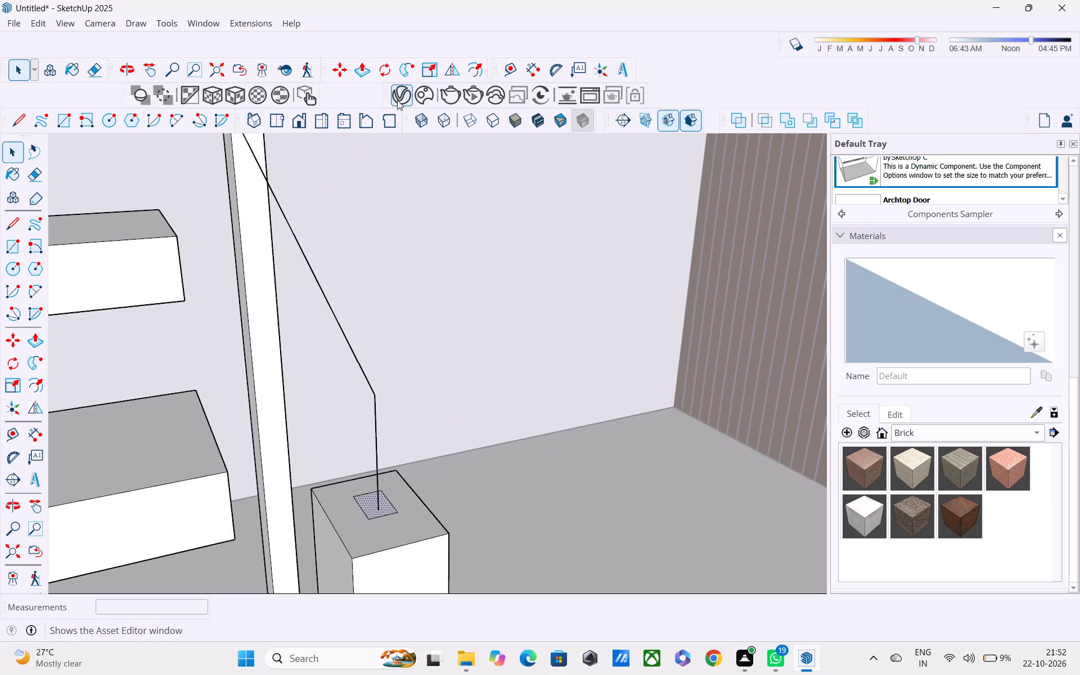
left_click(401, 78)
left_click(377, 510)
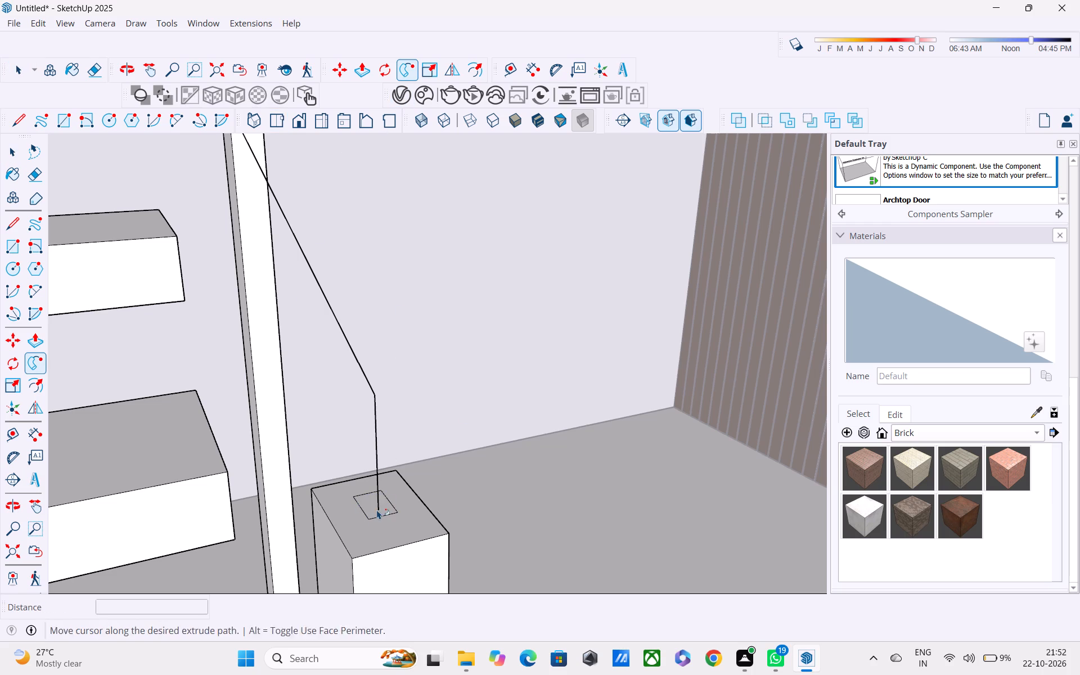
left_click_drag(381, 509, 382, 490)
left_click_drag(382, 490, 388, 431)
Sweep the top face of the small upright with Follow Me along the sloping lines to the post at the balcony slab.
middle_click_drag(379, 397, 734, 437)
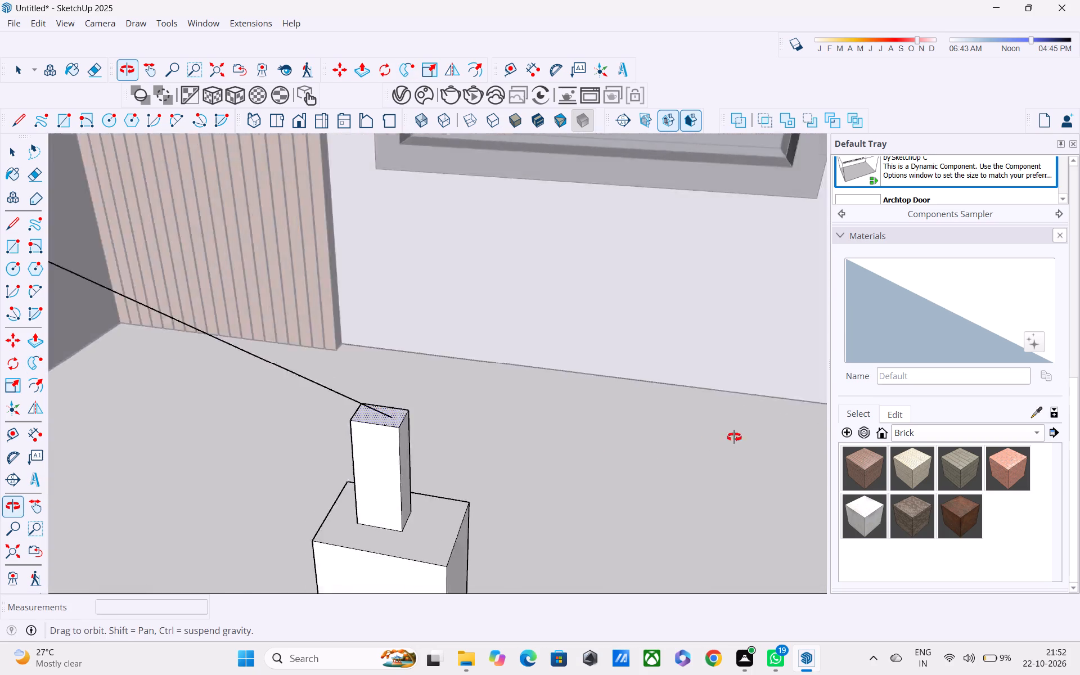
middle_click_drag(734, 437, 781, 423)
left_click(400, 431)
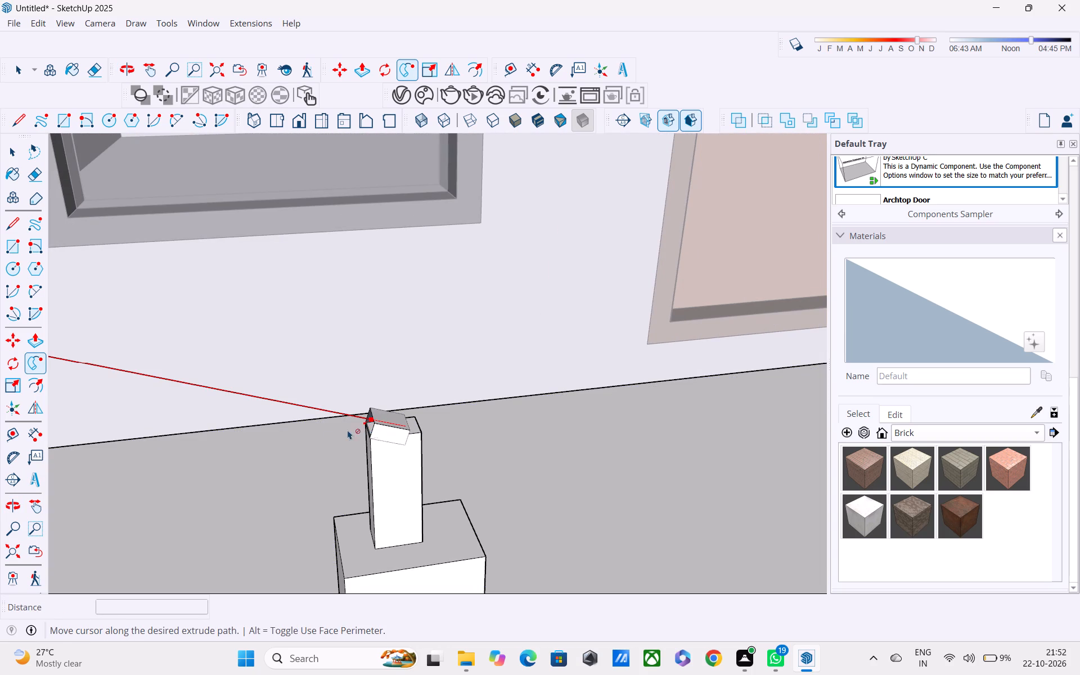
scroll(303, 403, "down", 3)
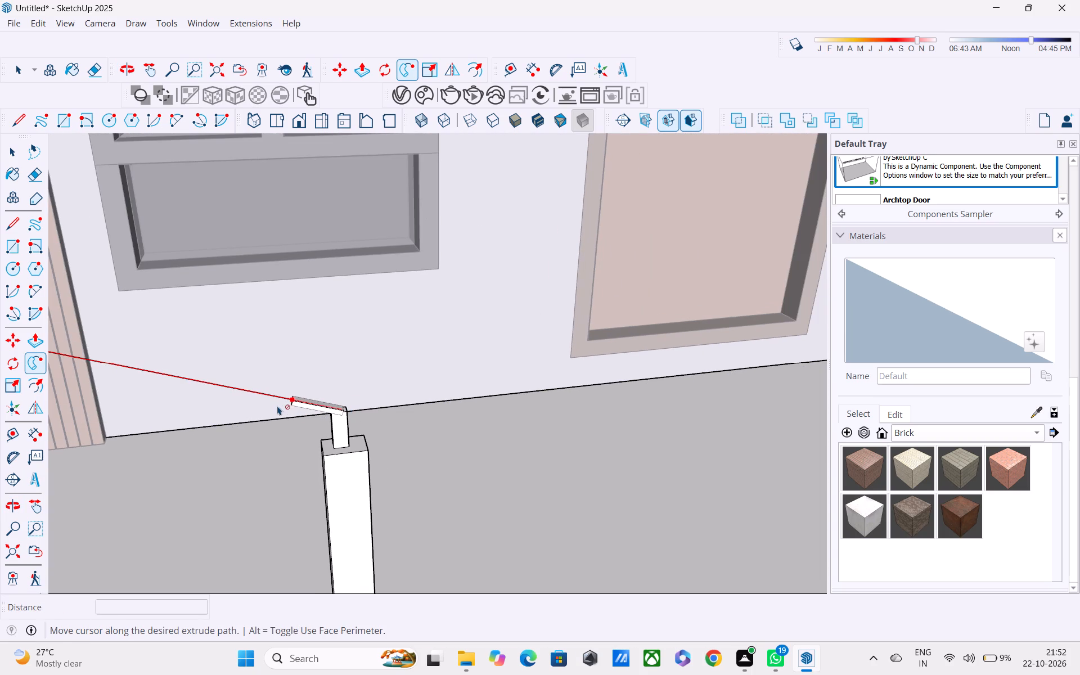
middle_click_drag(290, 420, 618, 455, "shift")
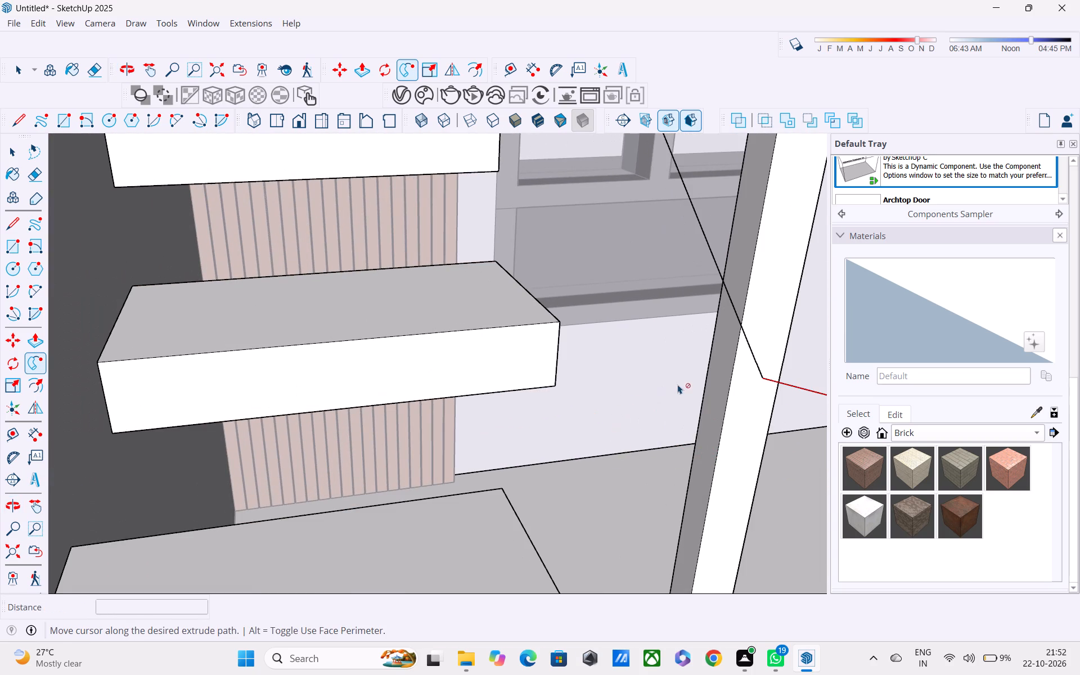
scroll(591, 402, "down", 2)
middle_click(547, 402, "shift")
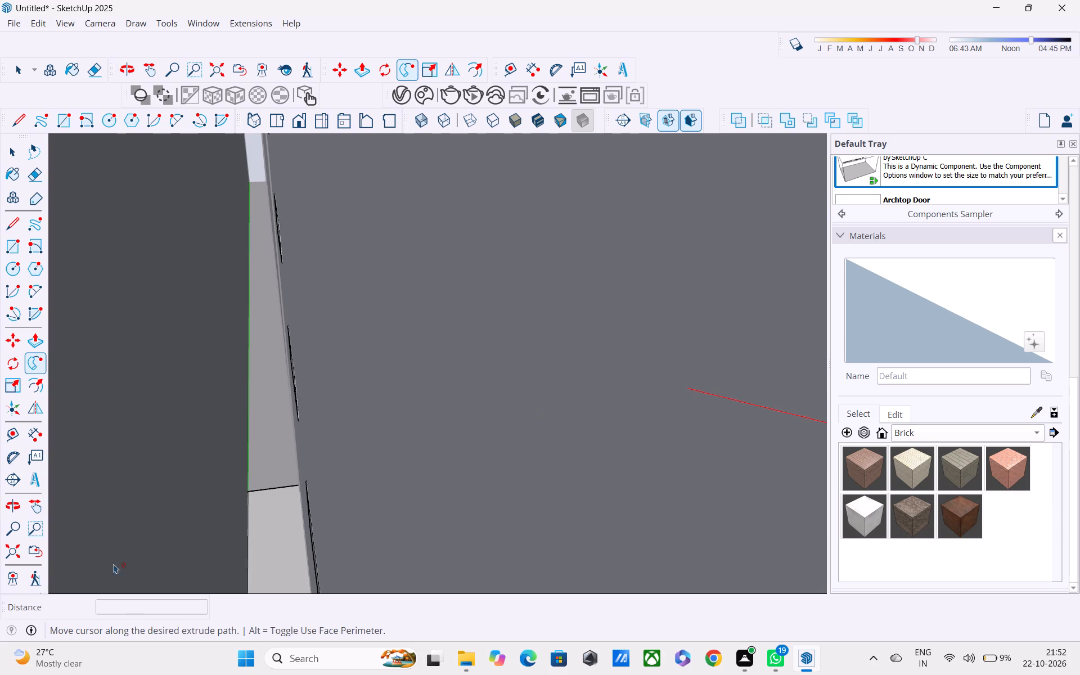
left_click(12, 553)
middle_click_drag(398, 446, 480, 512)
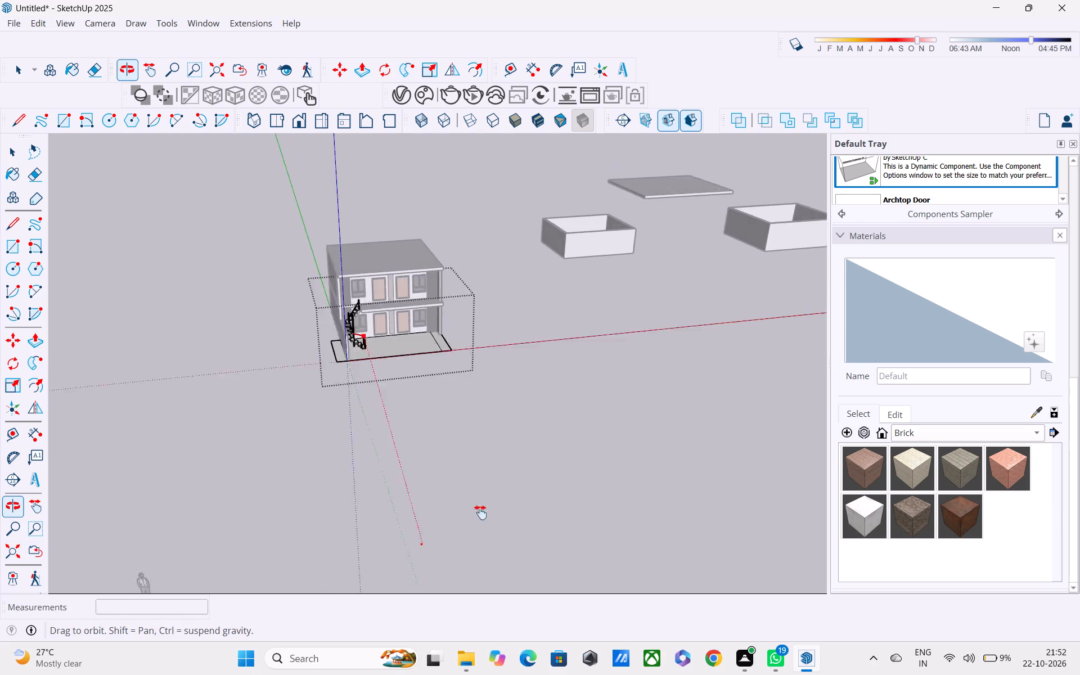
middle_click_drag(480, 512, 502, 551)
scroll(407, 382, "up", 16)
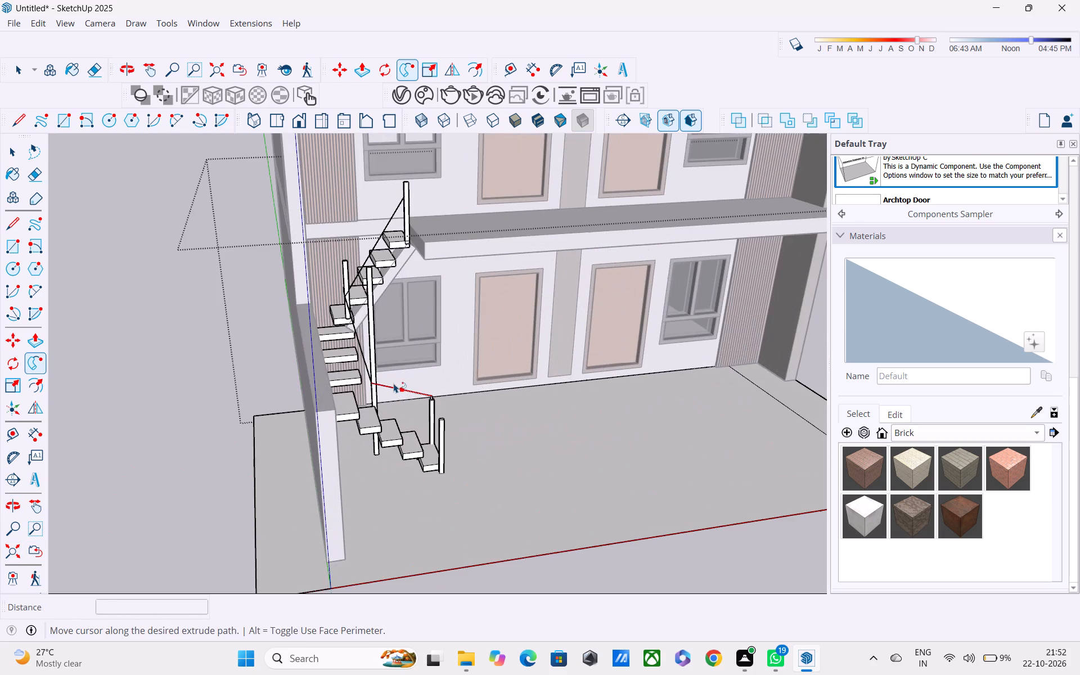
scroll(379, 387, "up", 2)
scroll(426, 393, "up", 3)
scroll(480, 395, "up", 5)
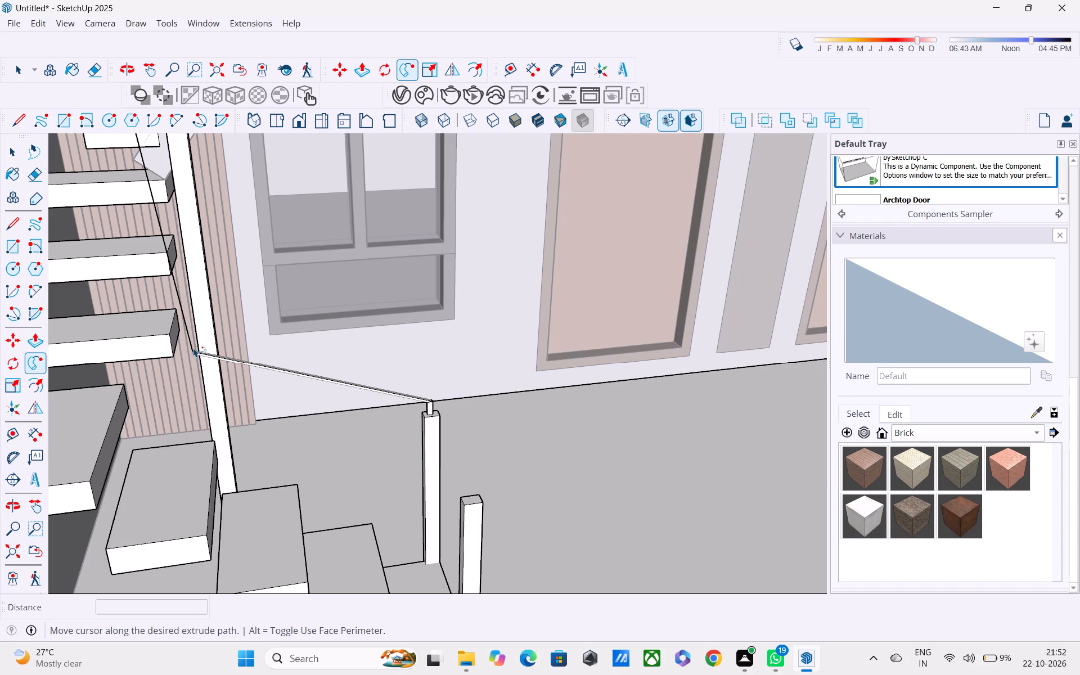
middle_click_drag(183, 288, 186, 292, "shift")
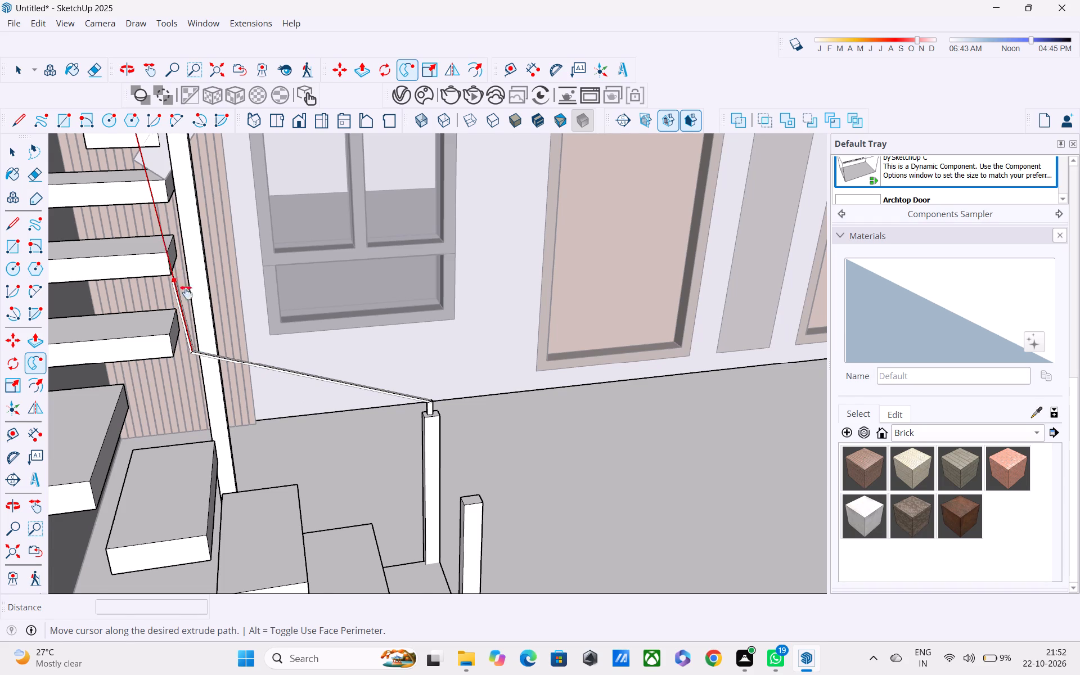
middle_click_drag(186, 292, 247, 503, "shift")
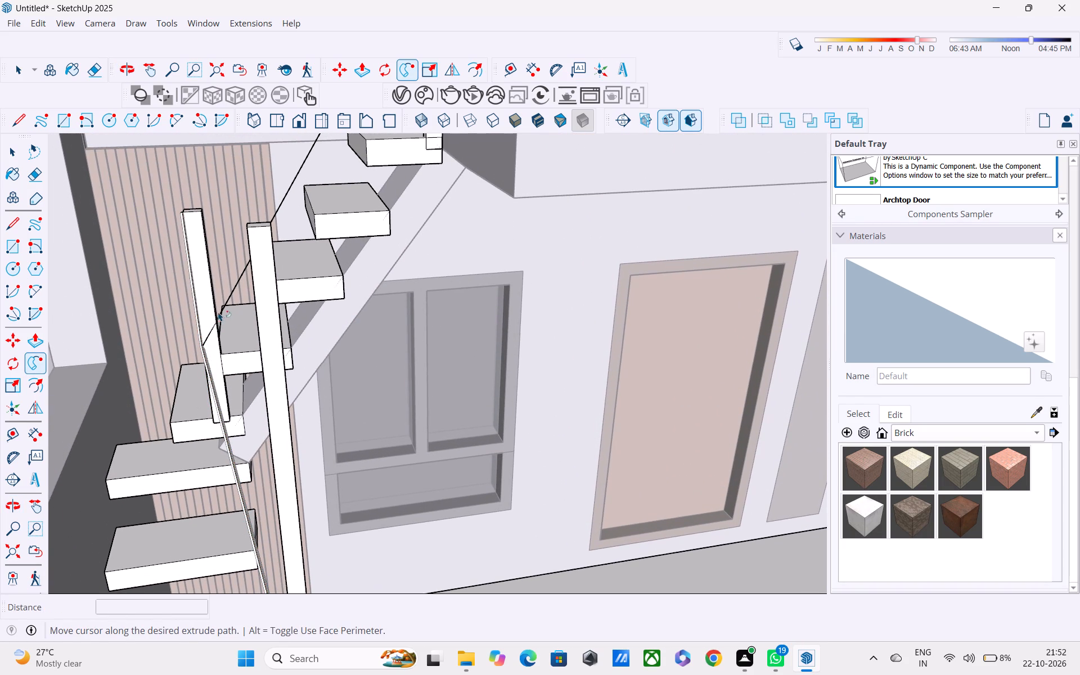
middle_click_drag(244, 278, 219, 412)
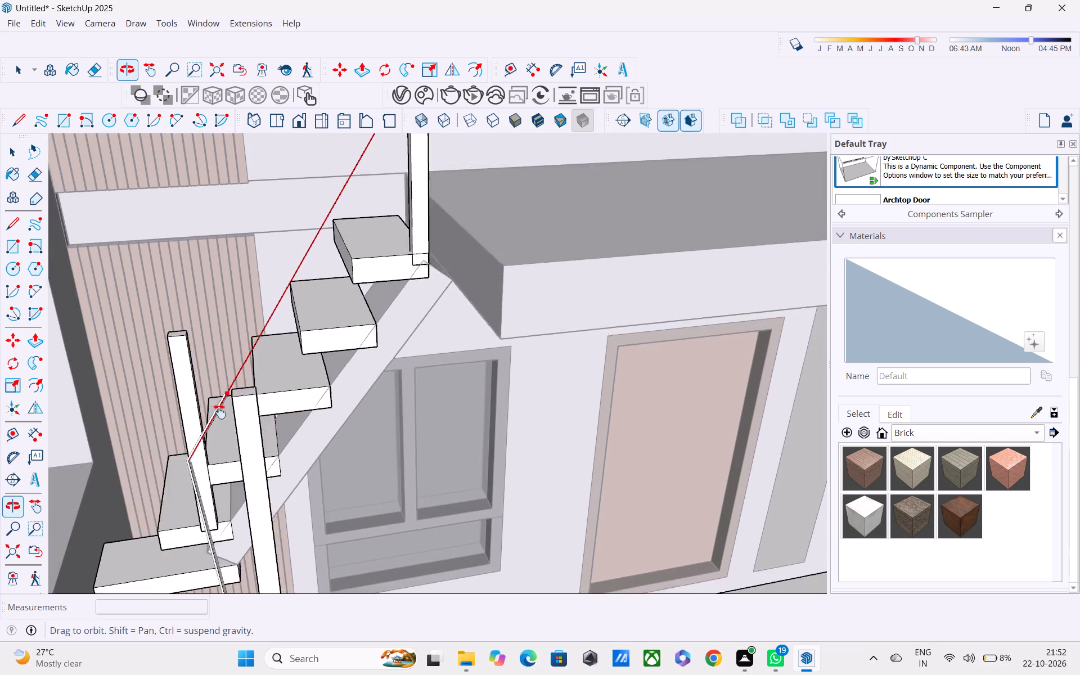
middle_click_drag(219, 412, 187, 482)
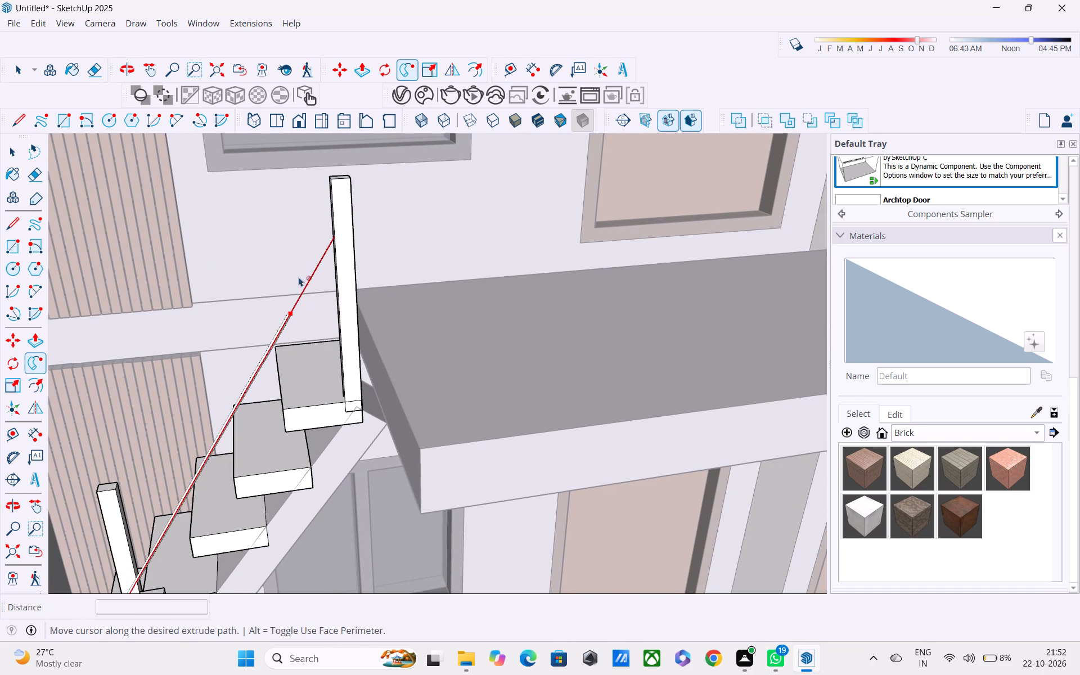
left_click(335, 235, "shift")
Examine the swept handrail along the whole staircase from the balcony slab down to the short post.
scroll(365, 311, "down", 3)
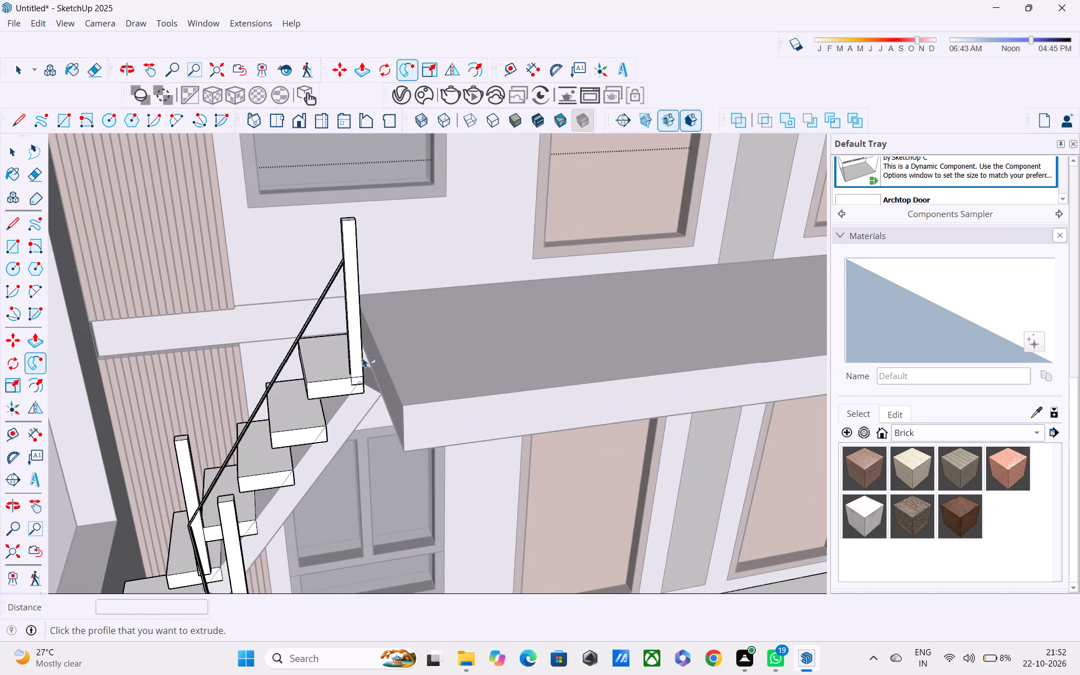
middle_click_drag(361, 355, 340, 238)
scroll(349, 278, "down", 3)
middle_click_drag(327, 376, 300, 241)
scroll(308, 302, "down", 4)
middle_click_drag(312, 371, 289, 339, "shift")
scroll(289, 339, "down", 1, "shift")
middle_click_drag(289, 339, 263, 250, "shift")
middle_click_drag(268, 364, 138, 537)
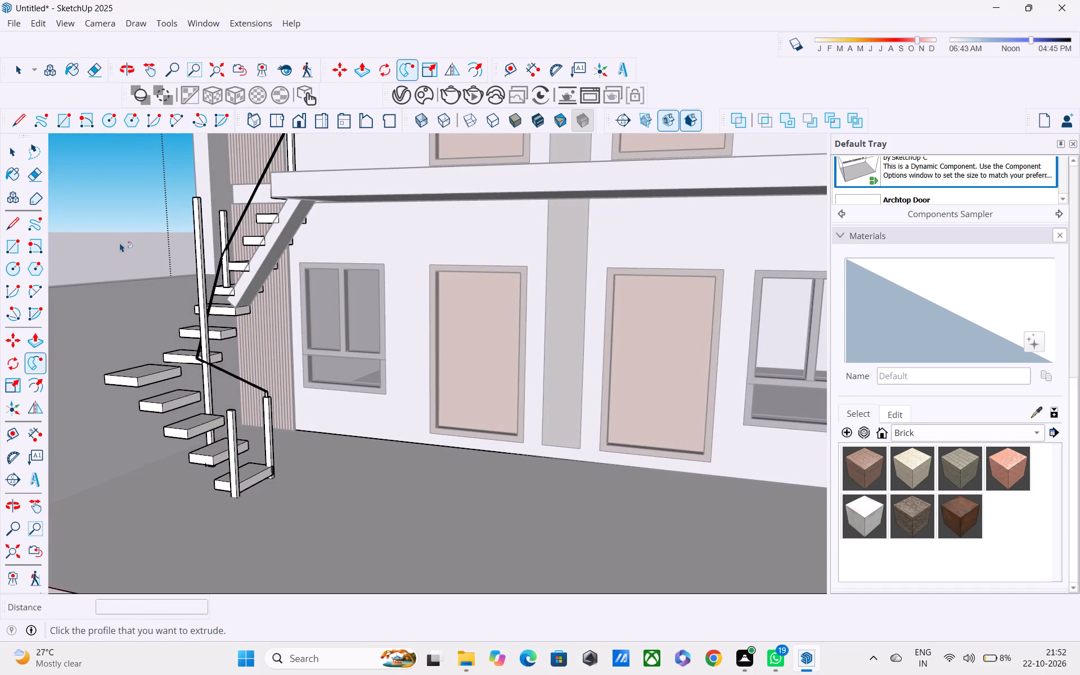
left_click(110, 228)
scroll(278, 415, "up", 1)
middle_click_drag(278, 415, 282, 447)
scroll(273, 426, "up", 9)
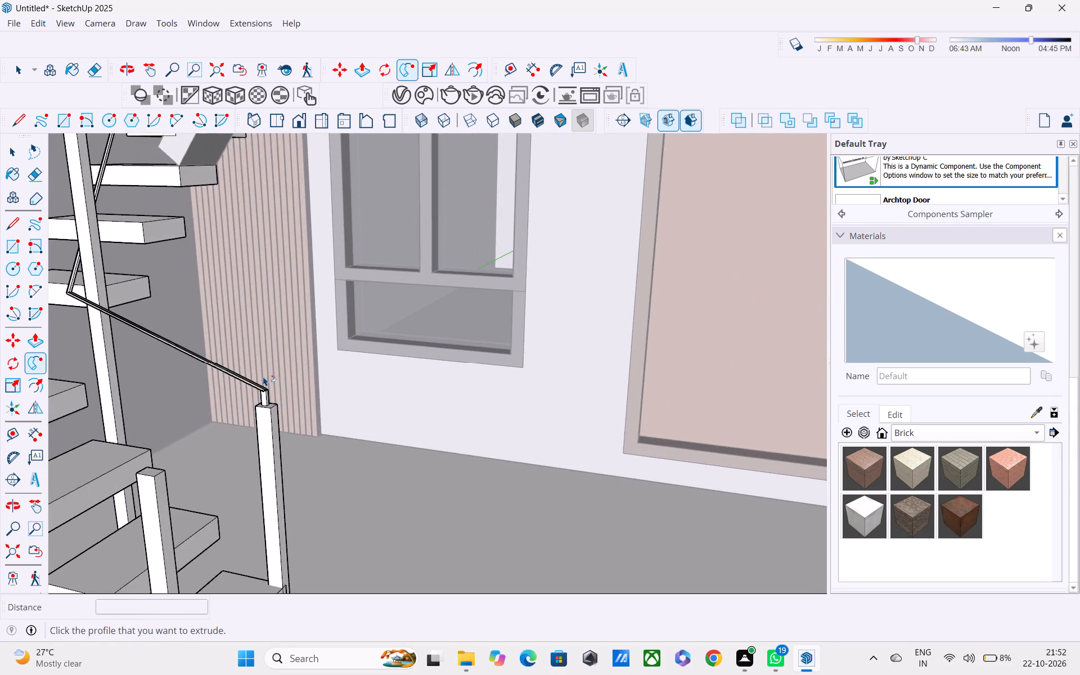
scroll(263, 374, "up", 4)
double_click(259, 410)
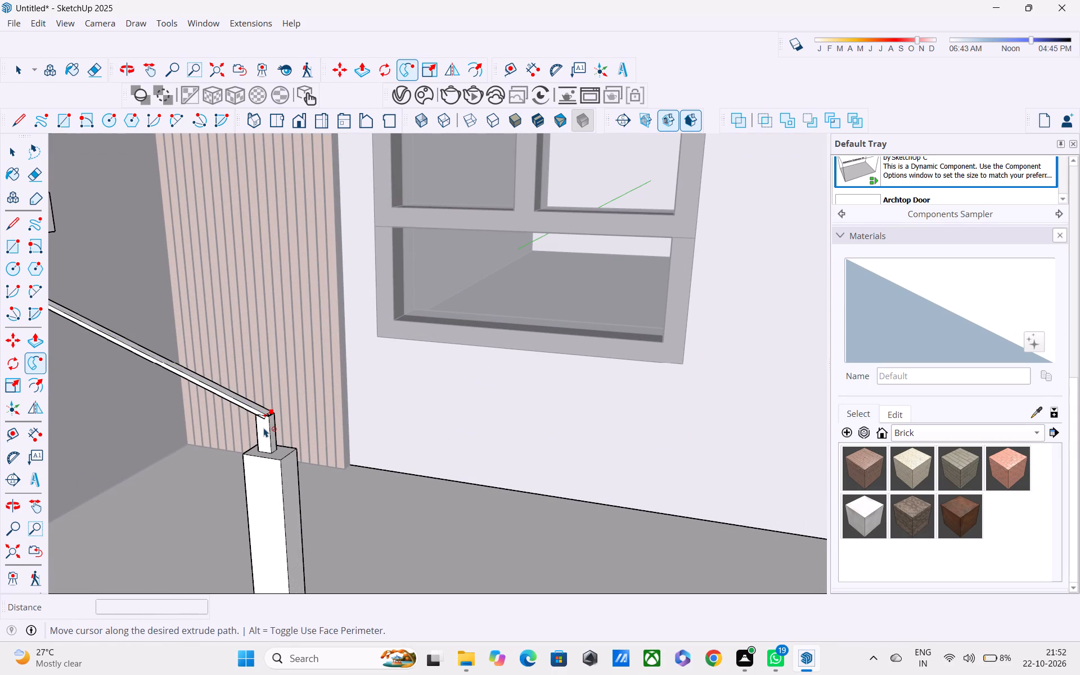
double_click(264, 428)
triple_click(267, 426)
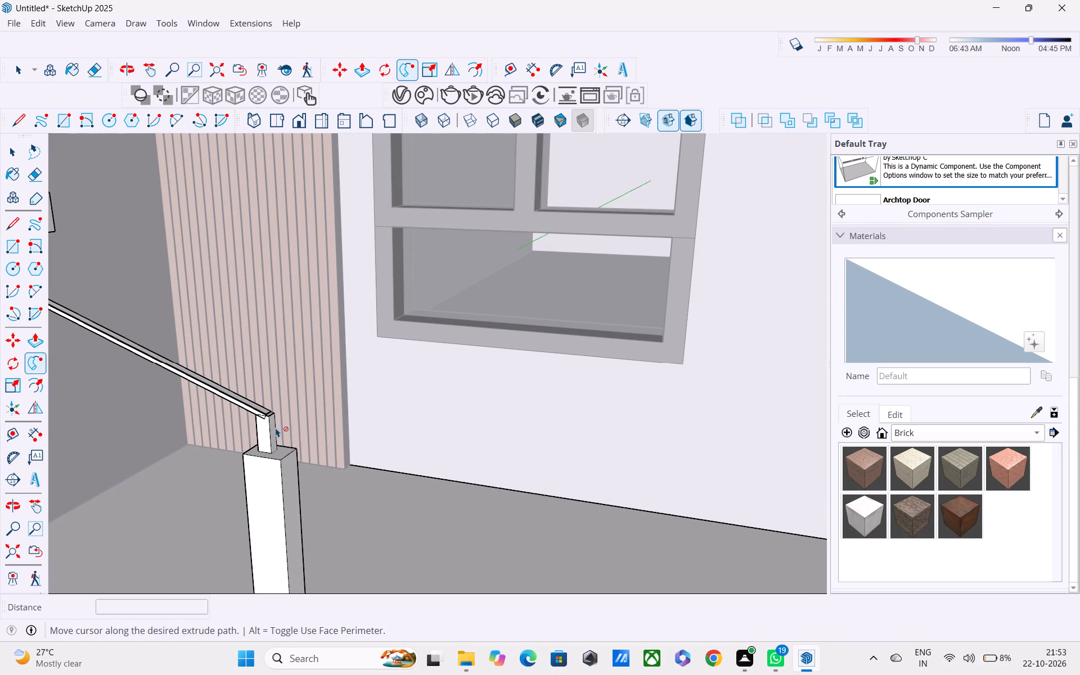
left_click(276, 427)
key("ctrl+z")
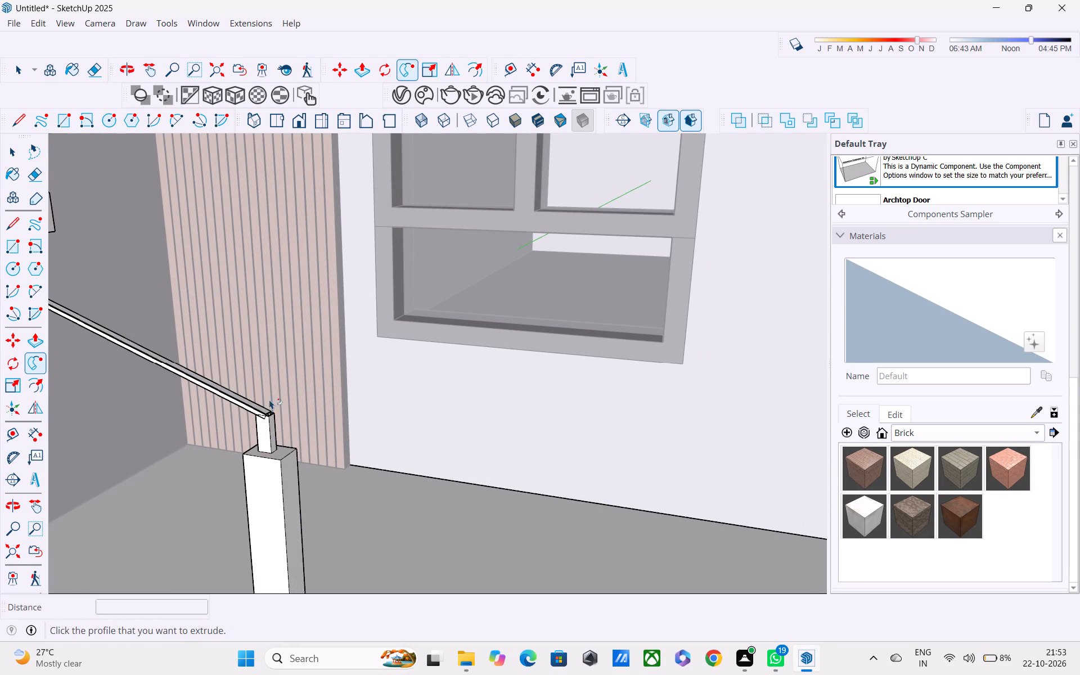
Examine the handrail from both sides of the staircase and where it meets the short post.
scroll(267, 393, "down", 3)
middle_click_drag(301, 415, 496, 421)
scroll(497, 421, "up", 1)
scroll(498, 420, "down", 10)
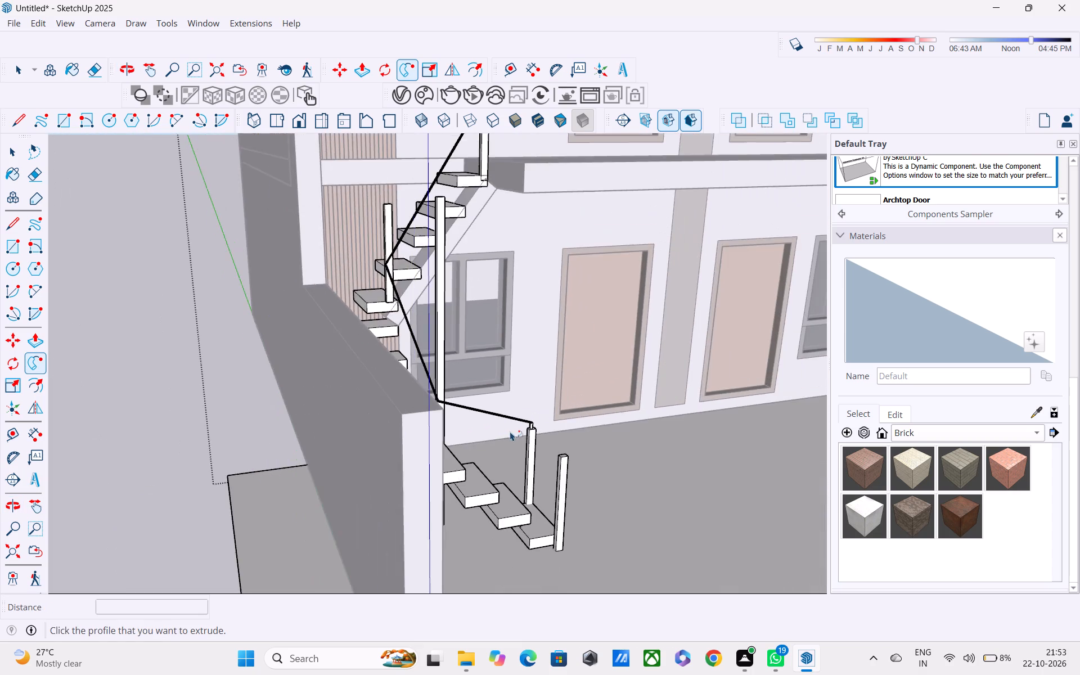
middle_click_drag(511, 431, 217, 390)
scroll(249, 424, "down", 3)
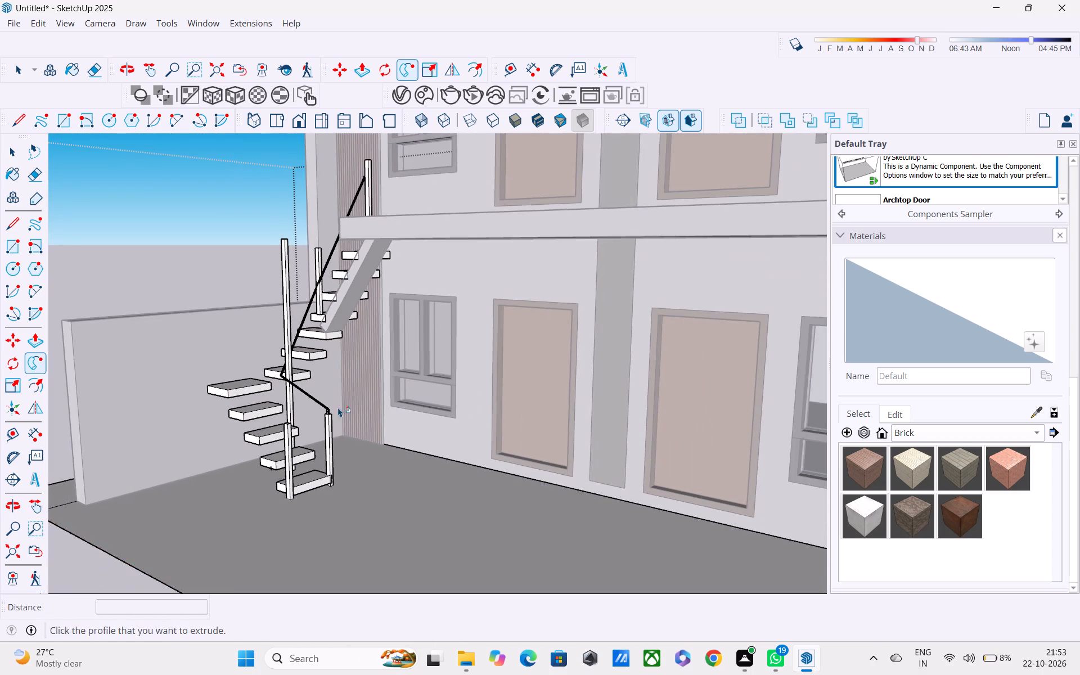
scroll(305, 398, "up", 12)
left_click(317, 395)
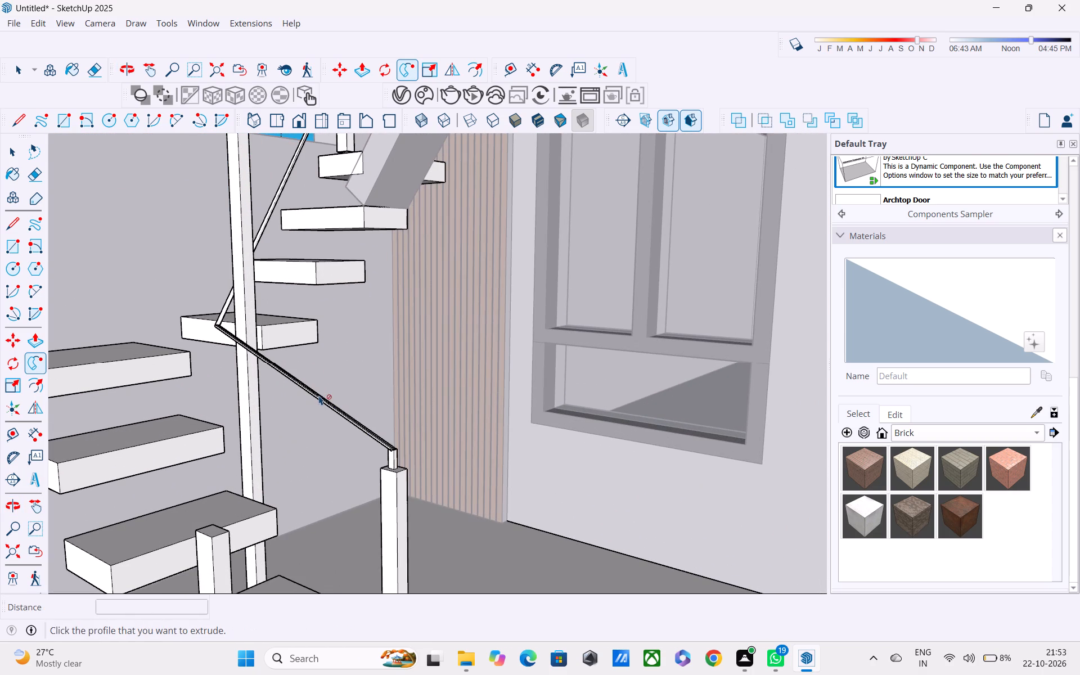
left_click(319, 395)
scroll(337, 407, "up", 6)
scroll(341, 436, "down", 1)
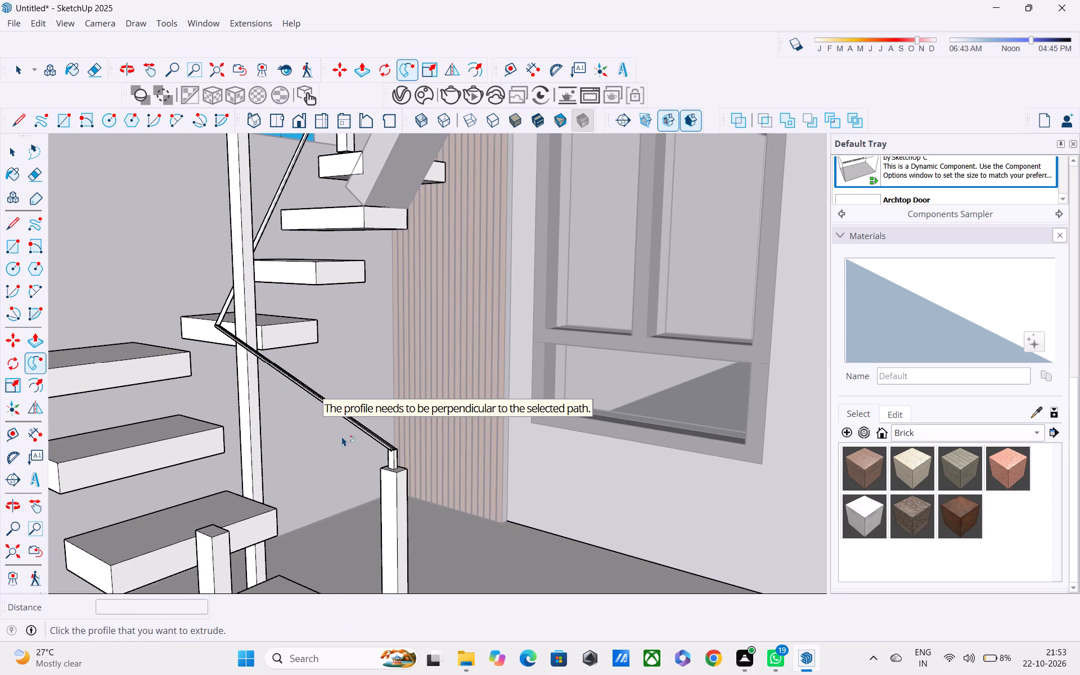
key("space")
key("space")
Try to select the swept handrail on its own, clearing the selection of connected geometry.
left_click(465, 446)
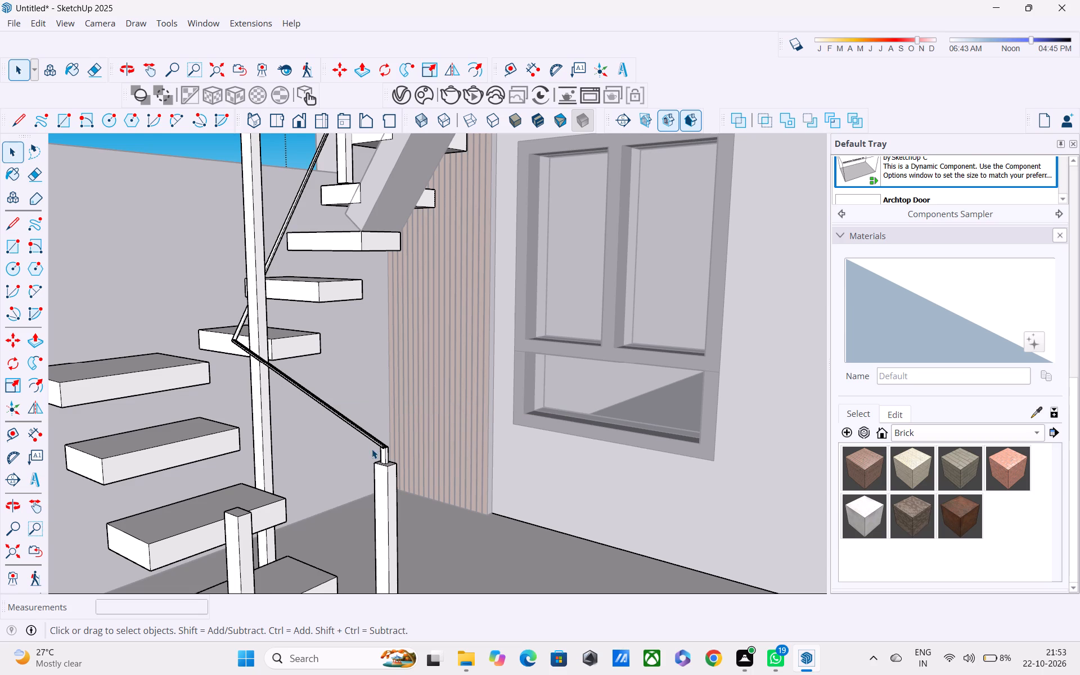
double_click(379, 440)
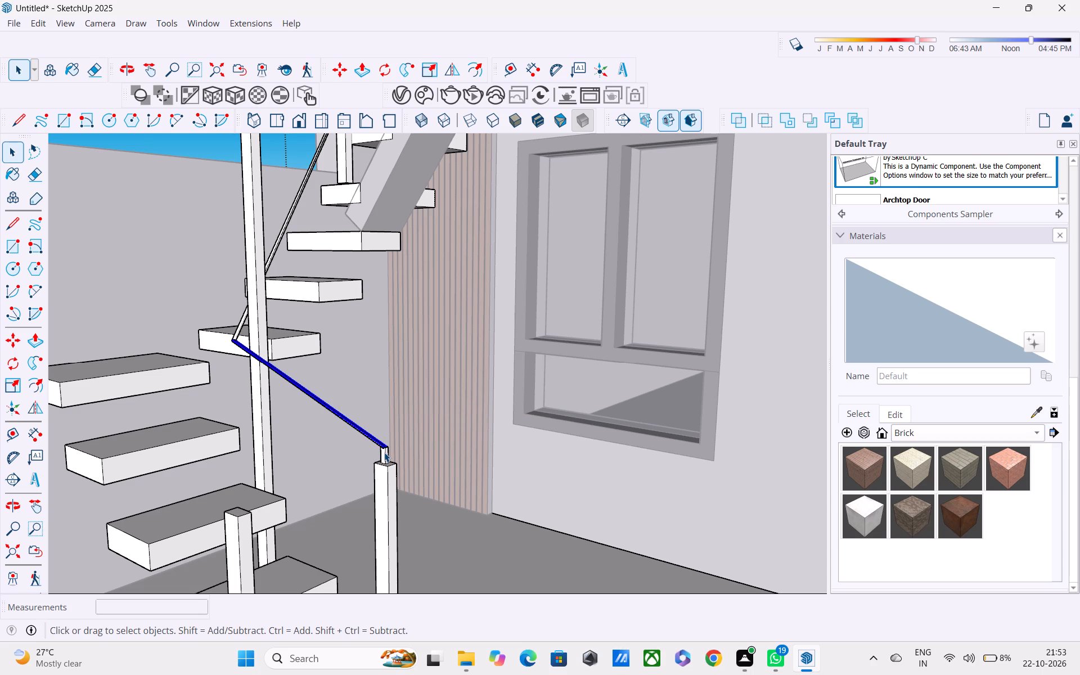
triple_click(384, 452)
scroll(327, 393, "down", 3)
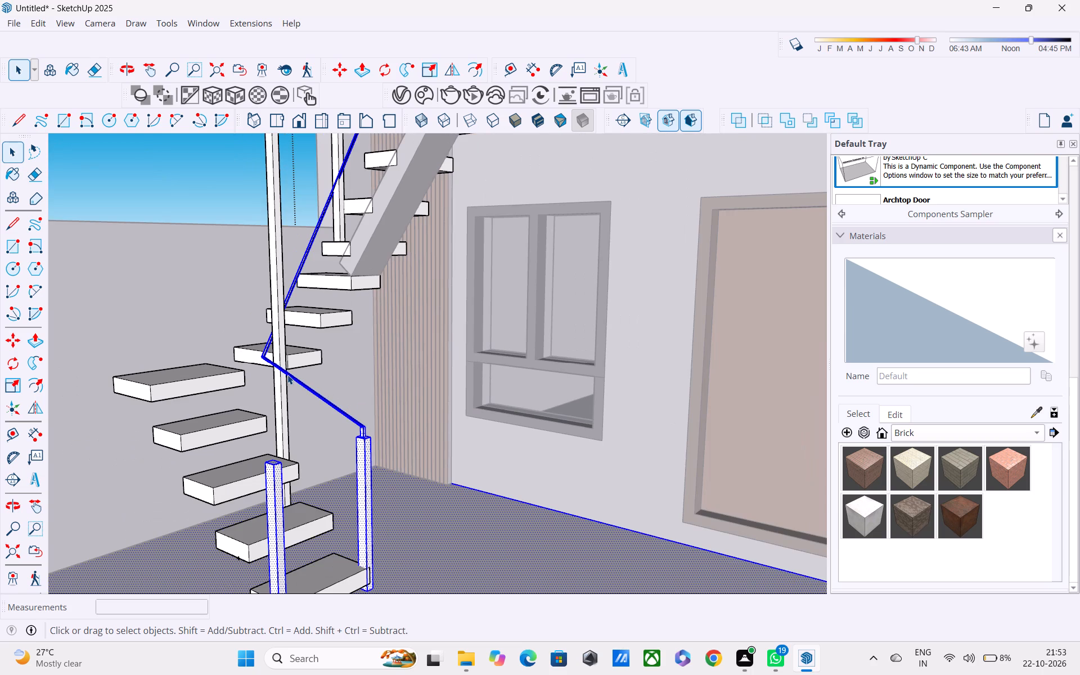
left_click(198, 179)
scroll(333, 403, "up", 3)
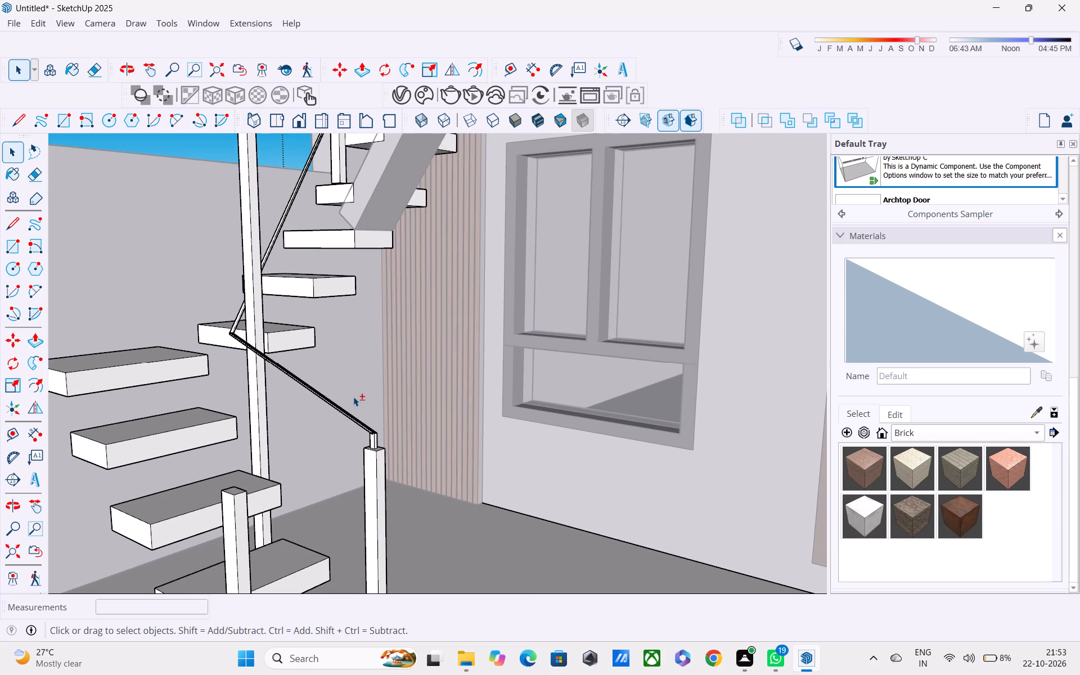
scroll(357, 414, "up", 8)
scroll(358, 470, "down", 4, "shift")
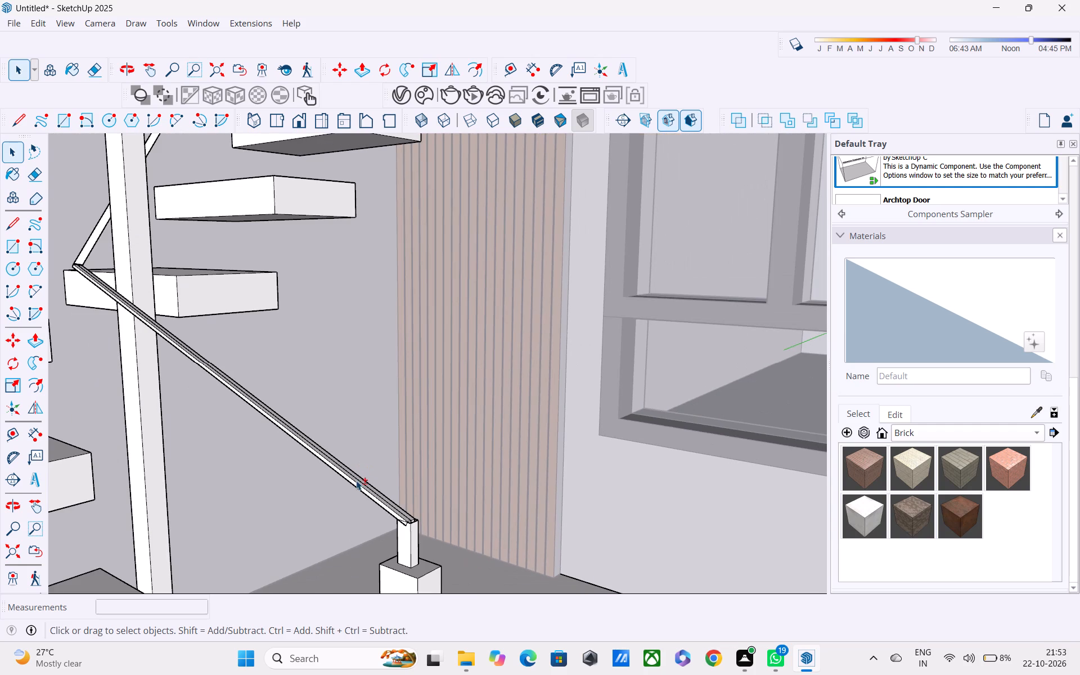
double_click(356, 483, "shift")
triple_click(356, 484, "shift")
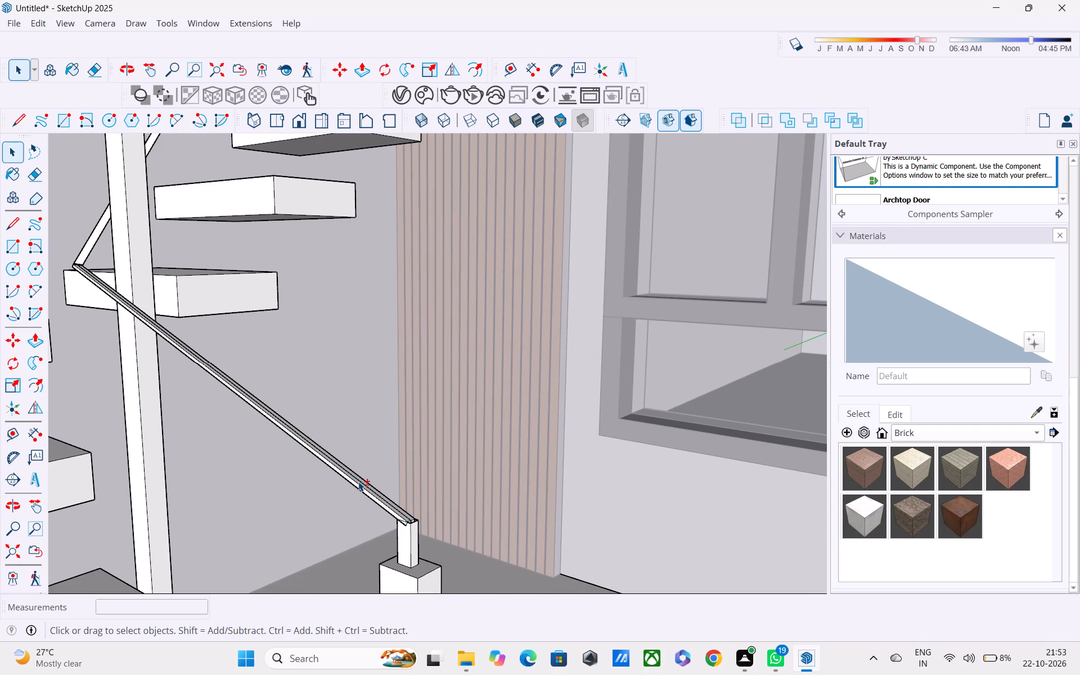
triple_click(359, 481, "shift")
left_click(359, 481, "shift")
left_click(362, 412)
Examine the short post and where the swept handrail meets its top from several sides.
middle_click_drag(416, 523, 394, 425)
scroll(388, 460, "up", 4)
double_click(389, 446, "shift")
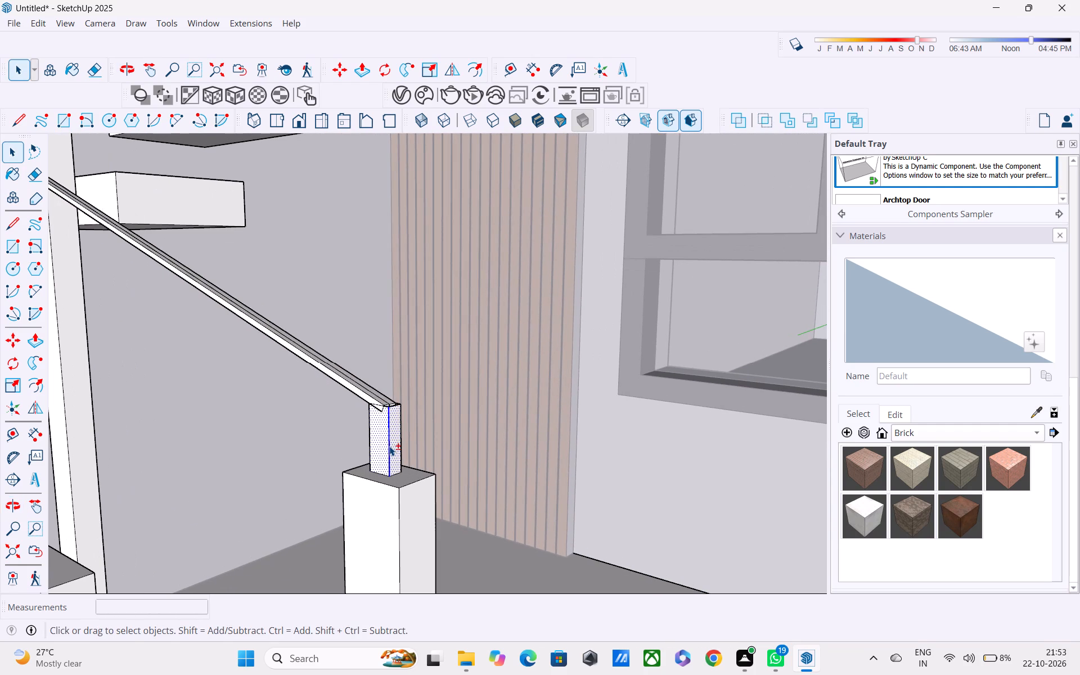
scroll(384, 435, "up", 3)
middle_click_drag(384, 435, 643, 424)
scroll(432, 434, "up", 1, "shift")
middle_click_drag(397, 442, 412, 432)
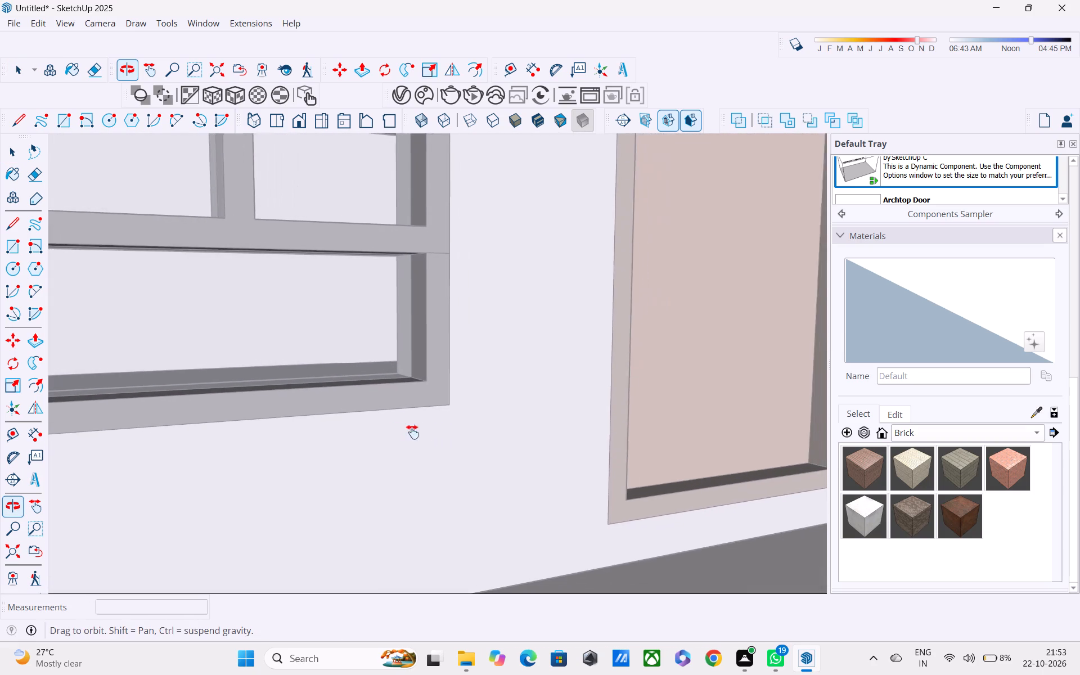
middle_click_drag(412, 432, 255, 432)
scroll(551, 404, "down", 2)
middle_click_drag(540, 400, 582, 403)
scroll(540, 403, "up", 4)
scroll(412, 396, "down", 1)
middle_click_drag(431, 403, 532, 412)
scroll(532, 412, "down", 6)
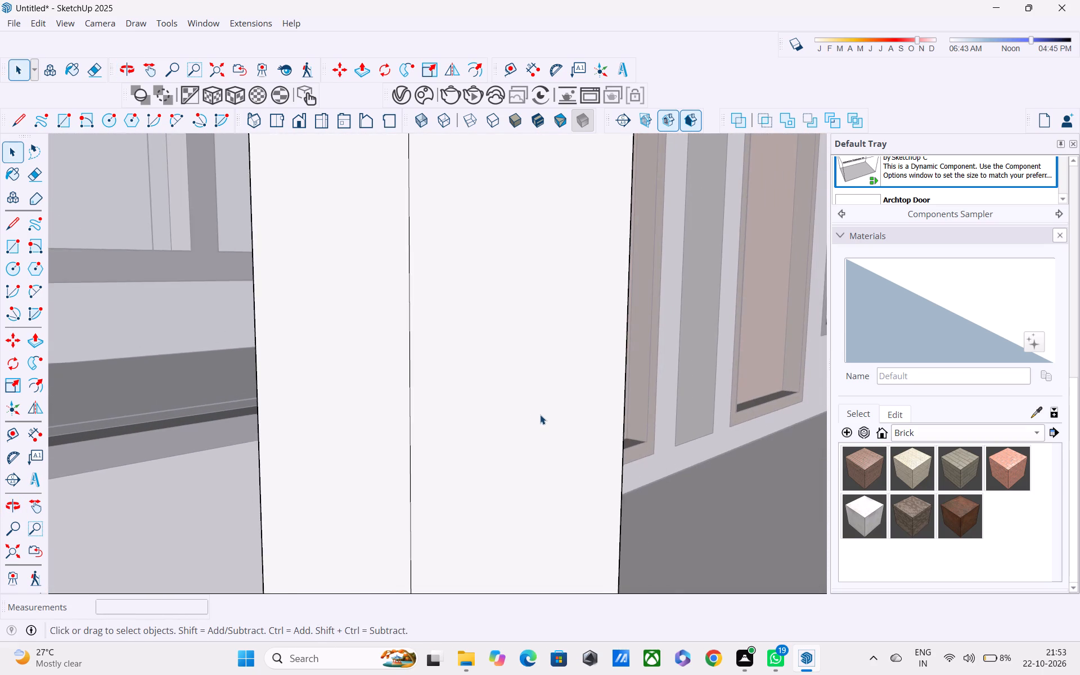
scroll(540, 415, "down", 18)
scroll(570, 418, "down", 4)
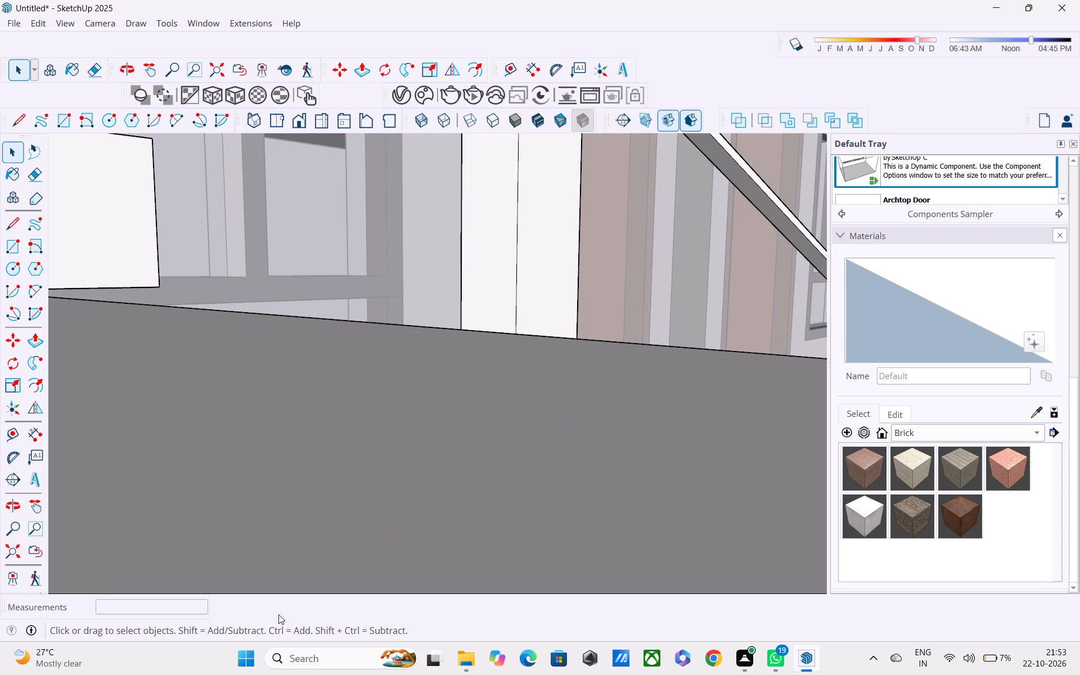
Show the whole model and examine how the staircase and handrail reach the balcony slab.
left_click(16, 552)
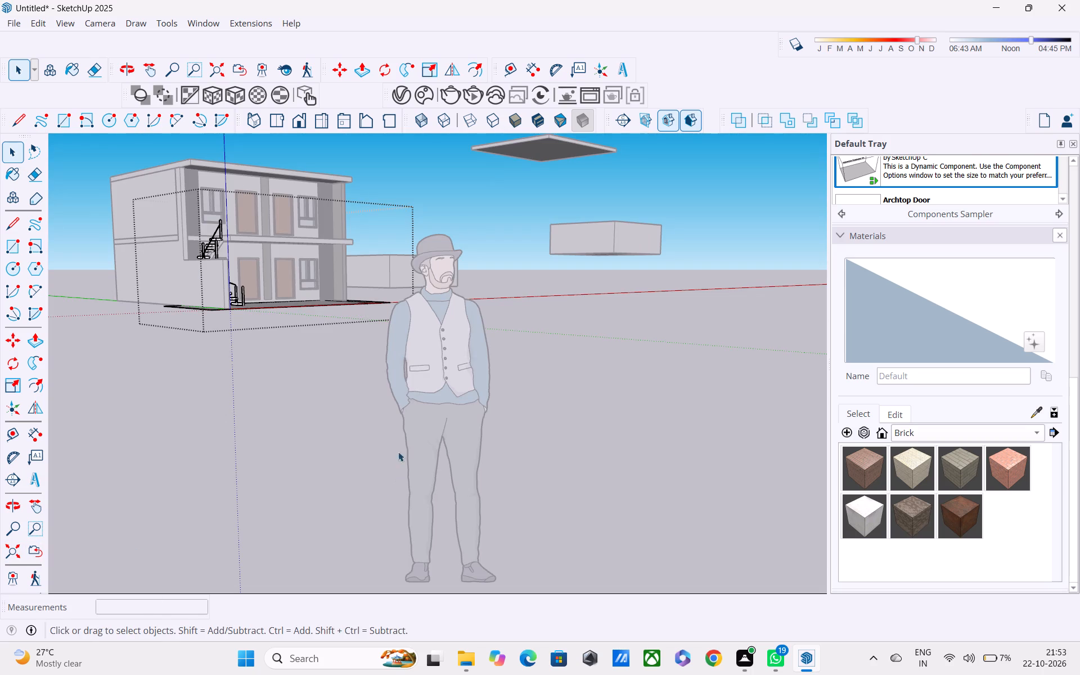
middle_click_drag(331, 370, 249, 637)
middle_click_drag(196, 139, 240, 270)
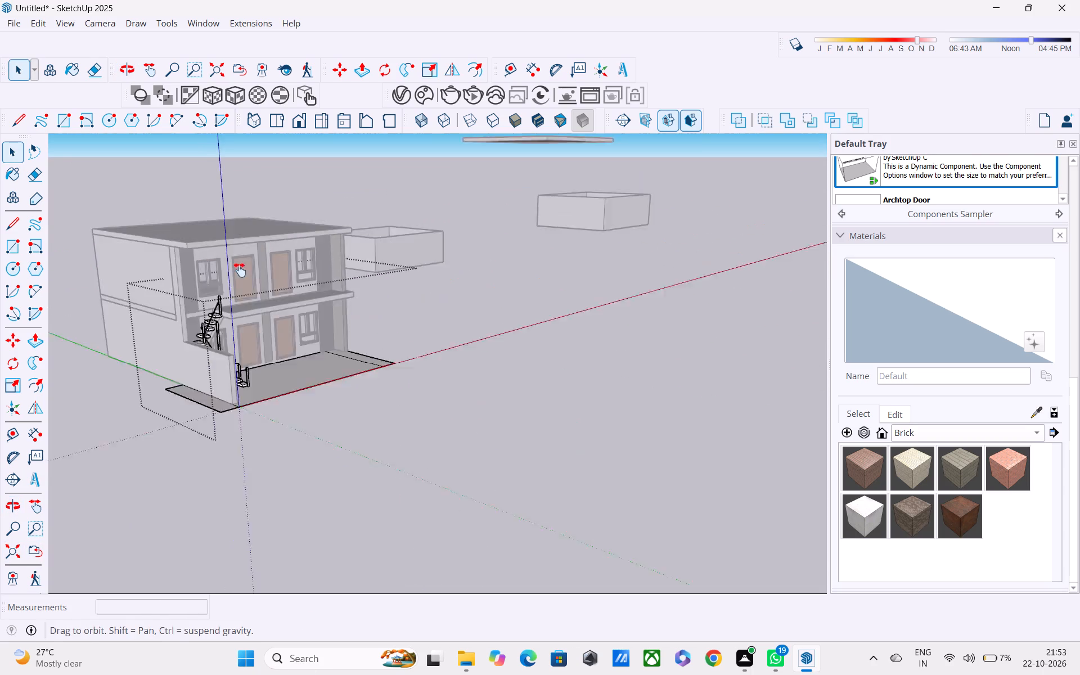
middle_click_drag(240, 270, 247, 372)
scroll(244, 392, "up", 8)
middle_click_drag(226, 433, 169, 361)
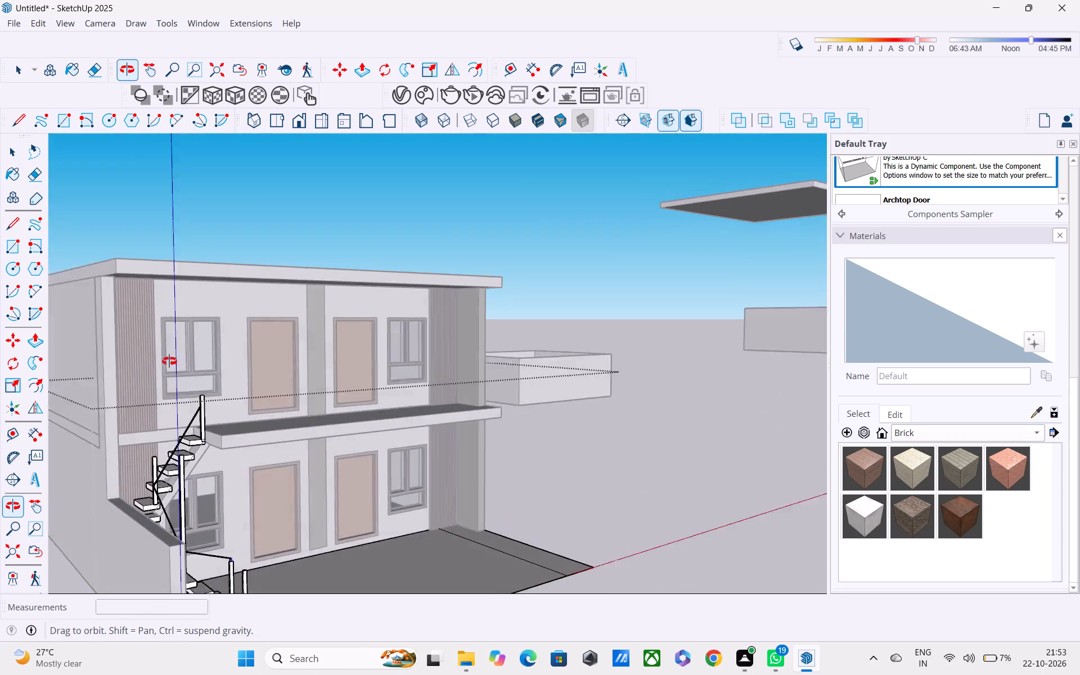
middle_click_drag(169, 361, 127, 313)
scroll(229, 425, "up", 4)
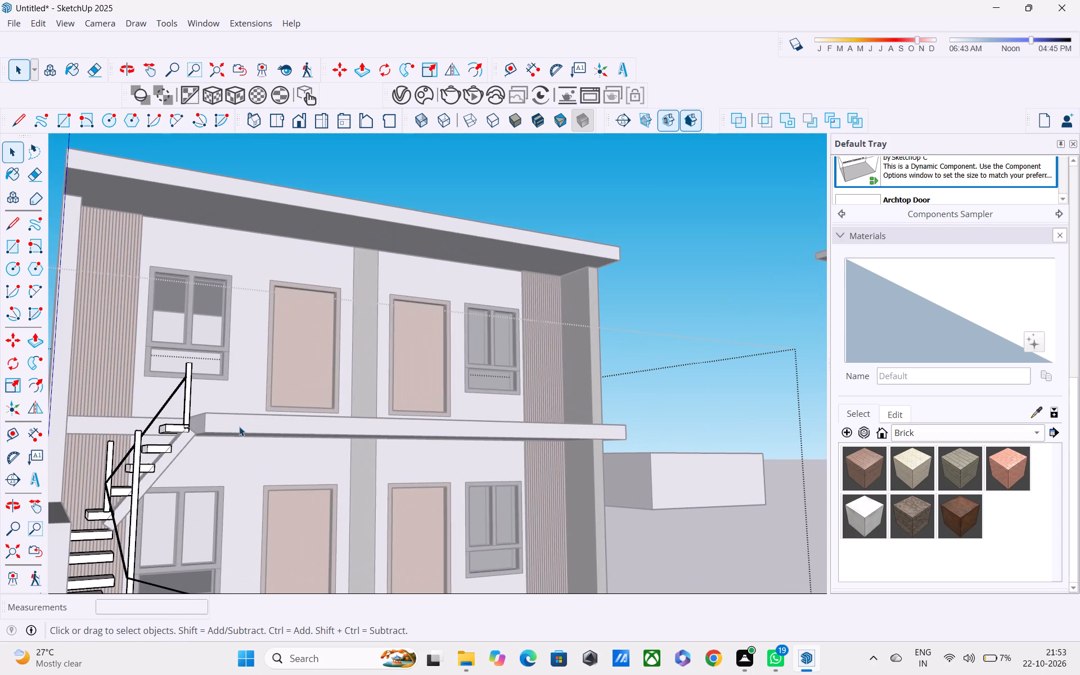
middle_click_drag(258, 453, 237, 402)
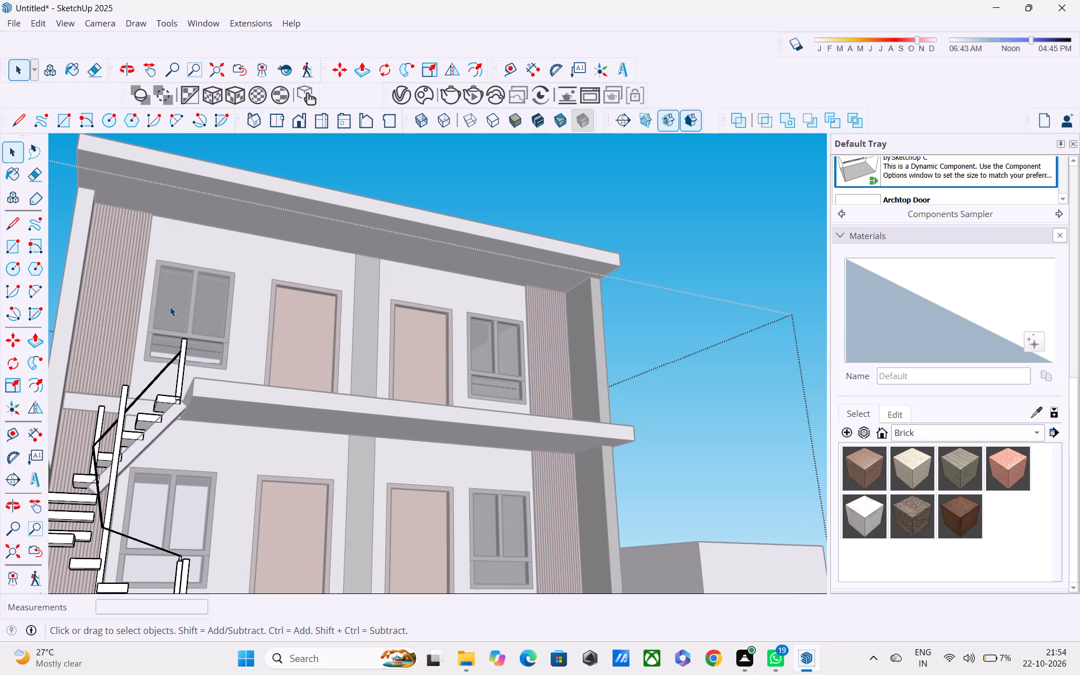
Examine the upper flight, its posts and the handrail against the house front from above and below.
middle_click_drag(171, 311, 220, 415)
middle_click_drag(121, 419, 151, 490)
scroll(138, 462, "down", 2)
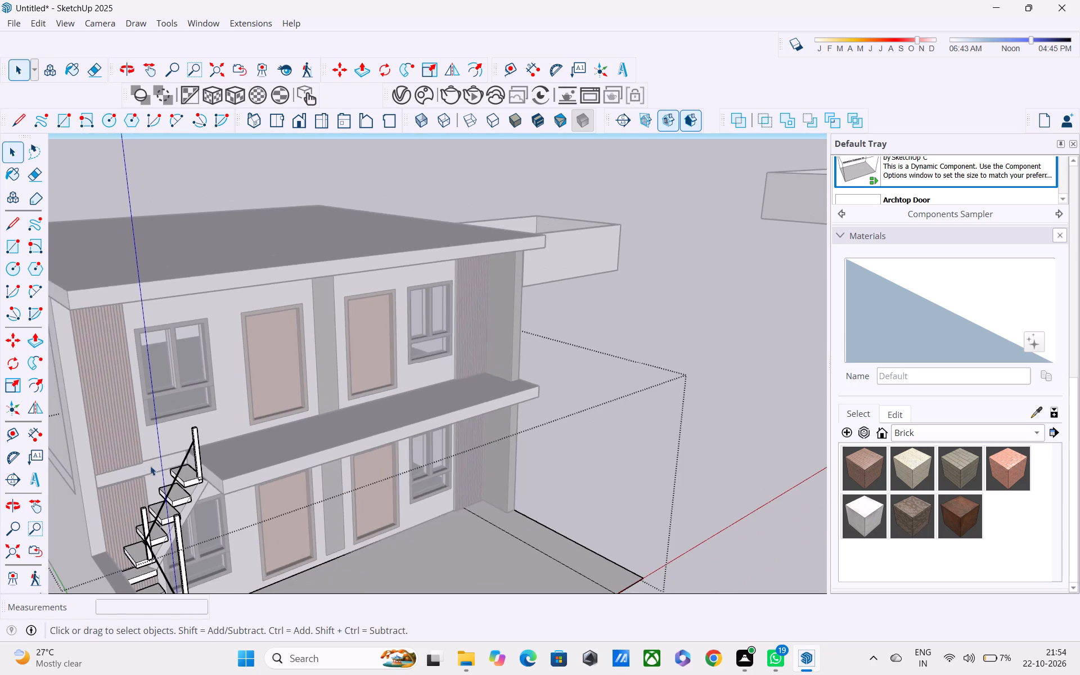
middle_click_drag(158, 472, 181, 436)
scroll(181, 503, "up", 1)
middle_click_drag(181, 506, 129, 395)
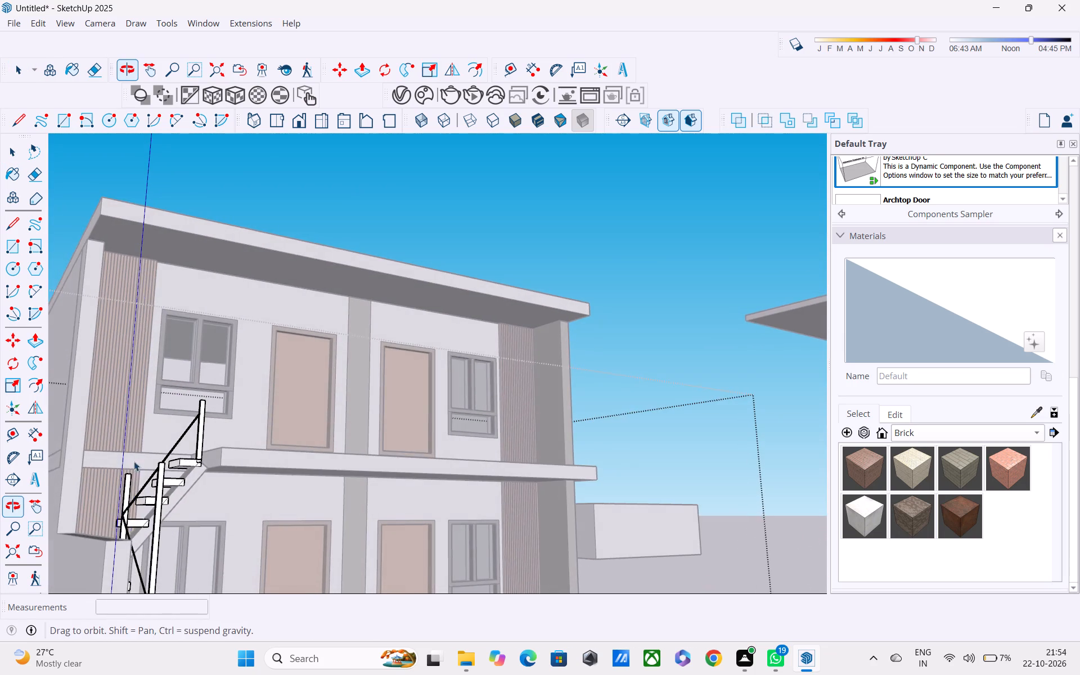
middle_click_drag(164, 523, 0, 561)
middle_click_drag(244, 469, 255, 546)
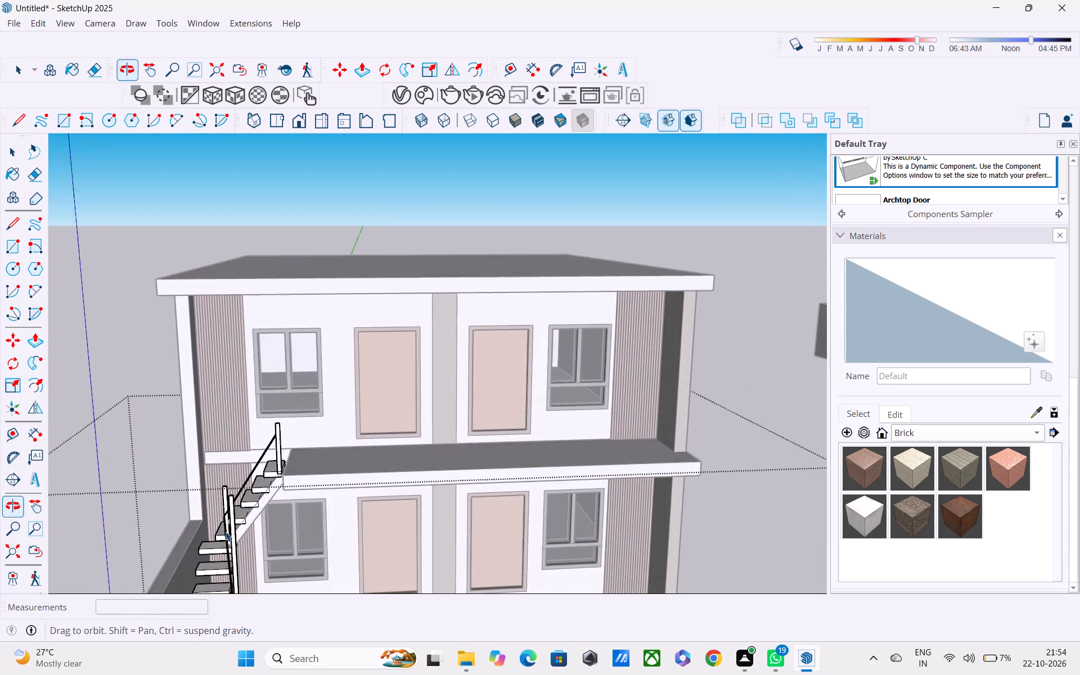
scroll(211, 510, "up", 3)
middle_click_drag(264, 507, 403, 453)
scroll(400, 478, "up", 3)
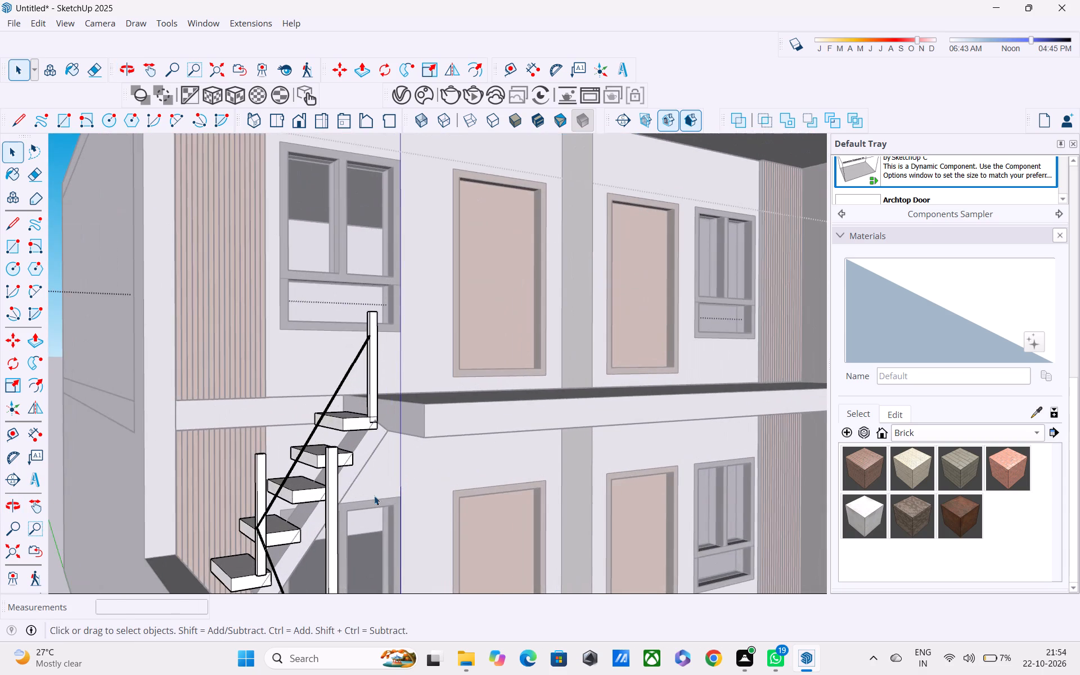
middle_click_drag(373, 496, 213, 438)
scroll(213, 453, "down", 4)
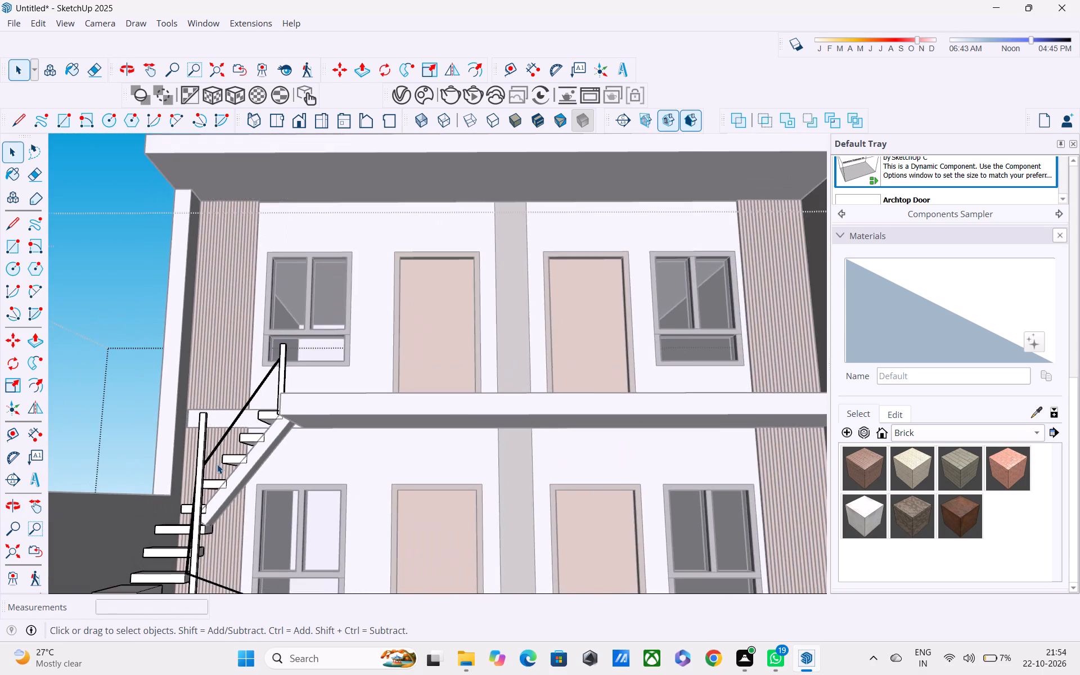
Examine the full staircase and handrail from the ground to the balcony, from the side and the front.
scroll(217, 464, "down", 1)
middle_click_drag(217, 466, 2, 470)
scroll(255, 487, "up", 3)
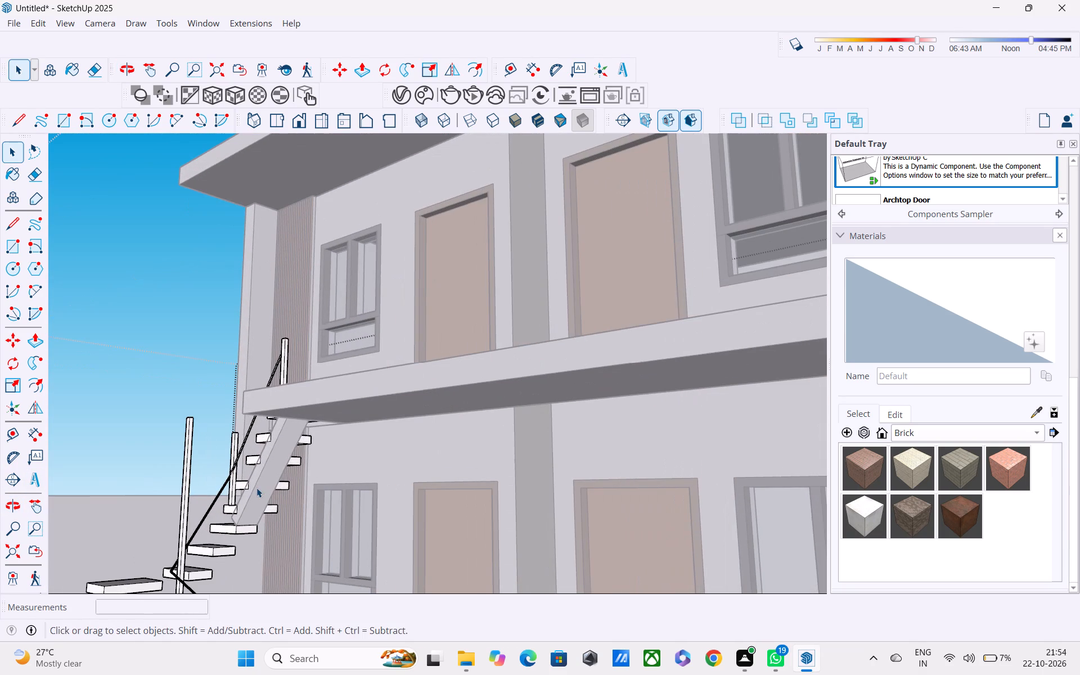
middle_click_drag(247, 509, 260, 421, "shift")
scroll(261, 425, "down", 3)
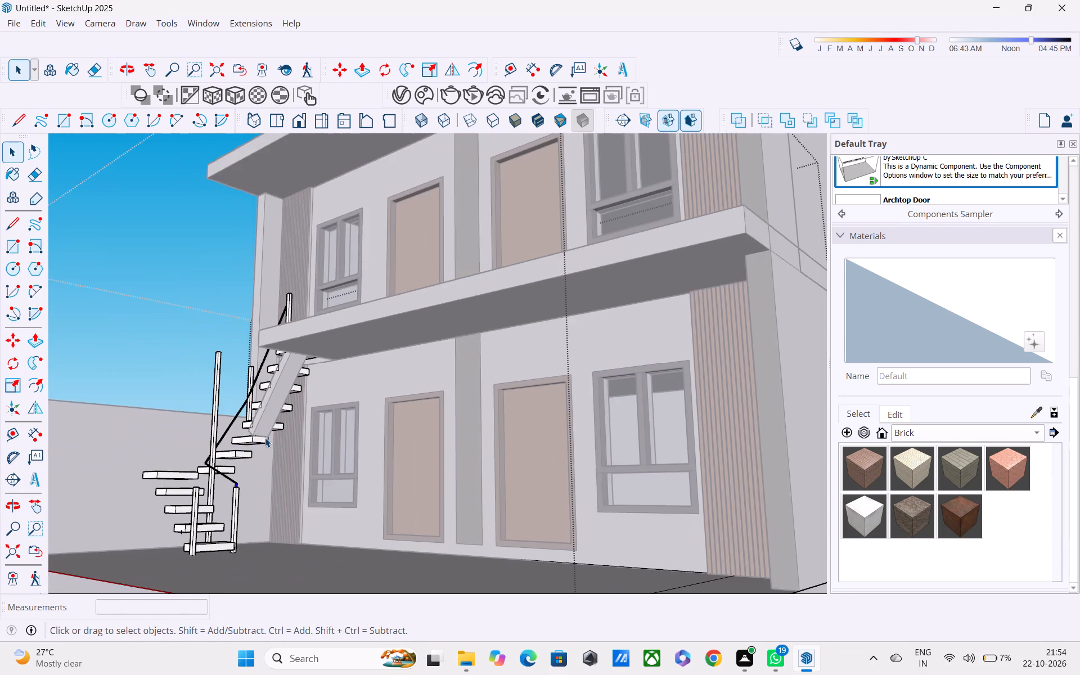
middle_click_drag(297, 474, 381, 497)
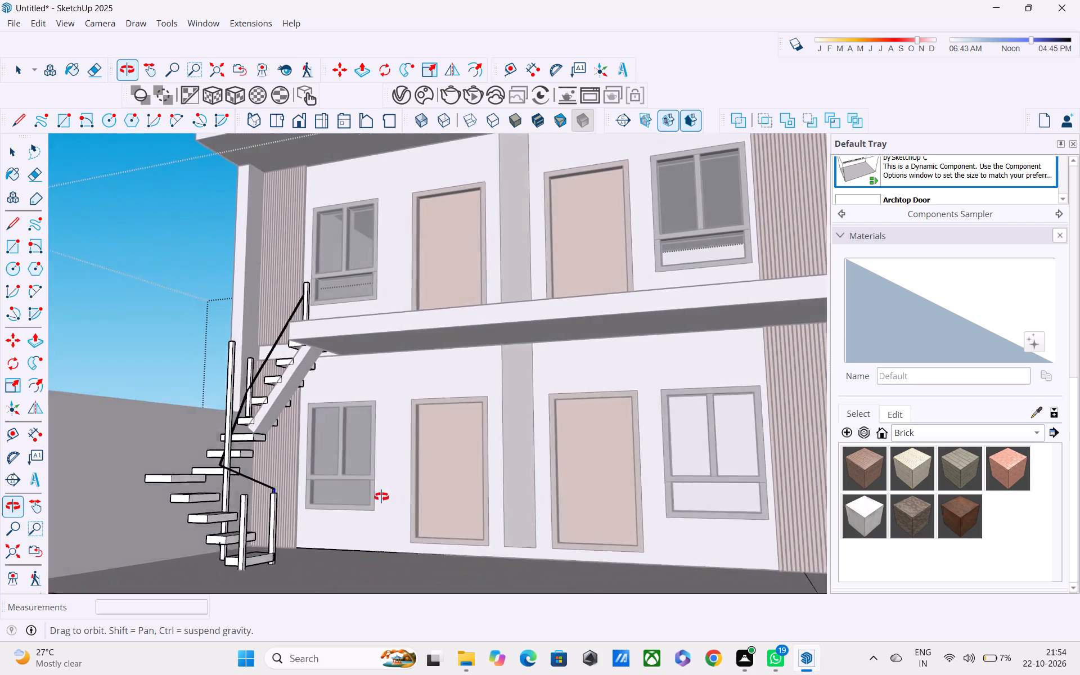
middle_click_drag(381, 497, 321, 511)
middle_click_drag(300, 527, 397, 521)
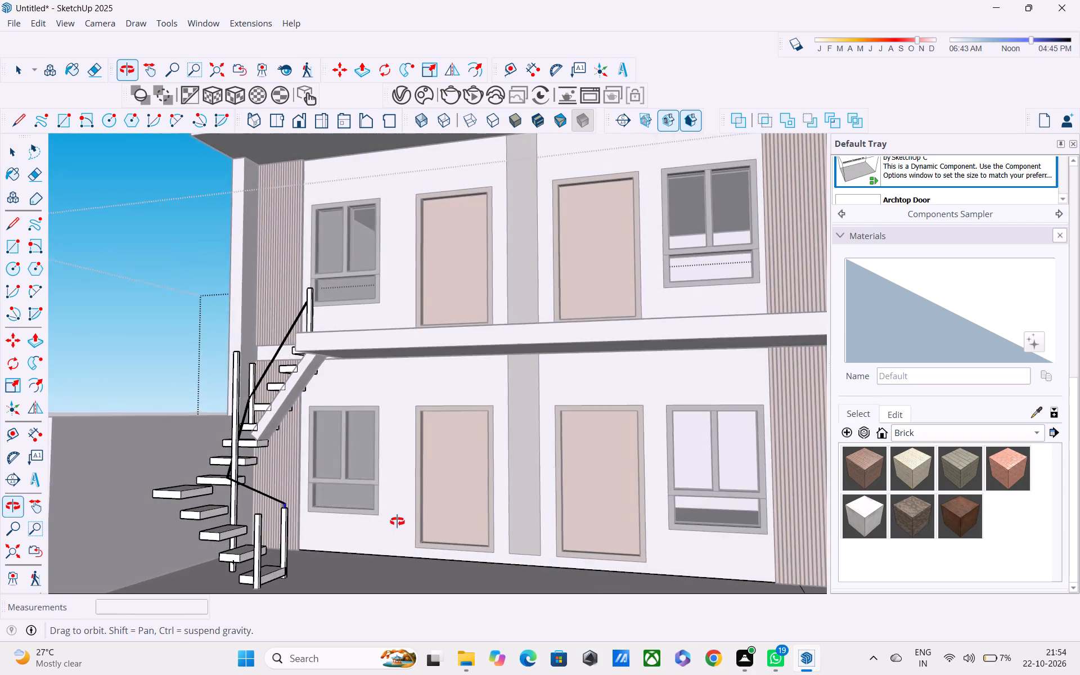
middle_click_drag(397, 521, 533, 554)
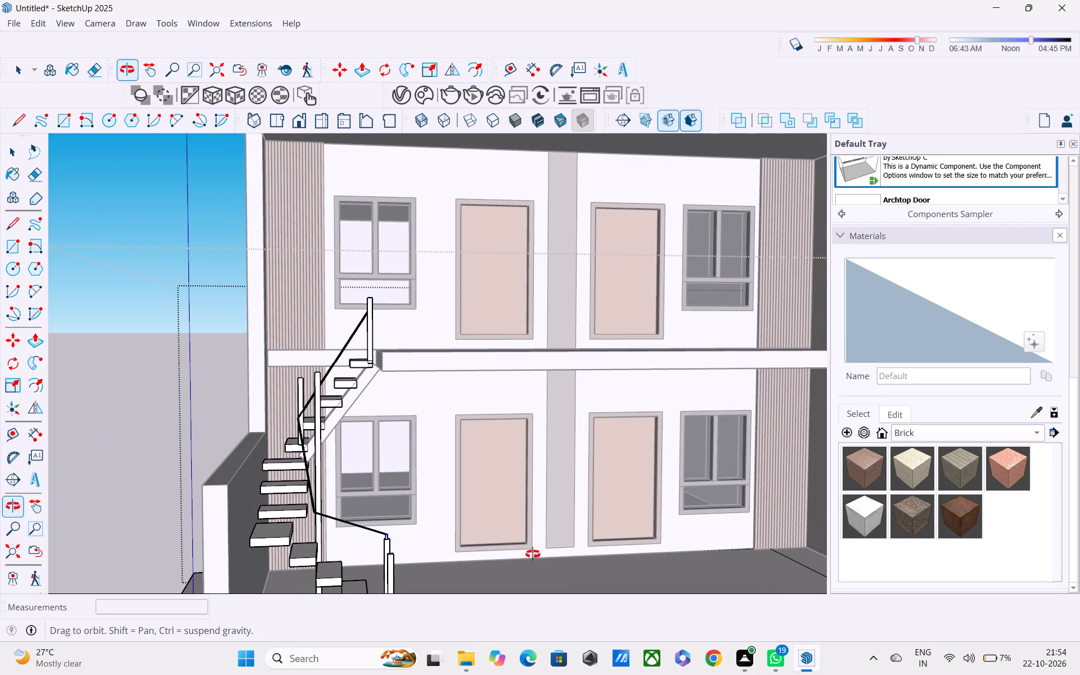
middle_click_drag(533, 554, 531, 556)
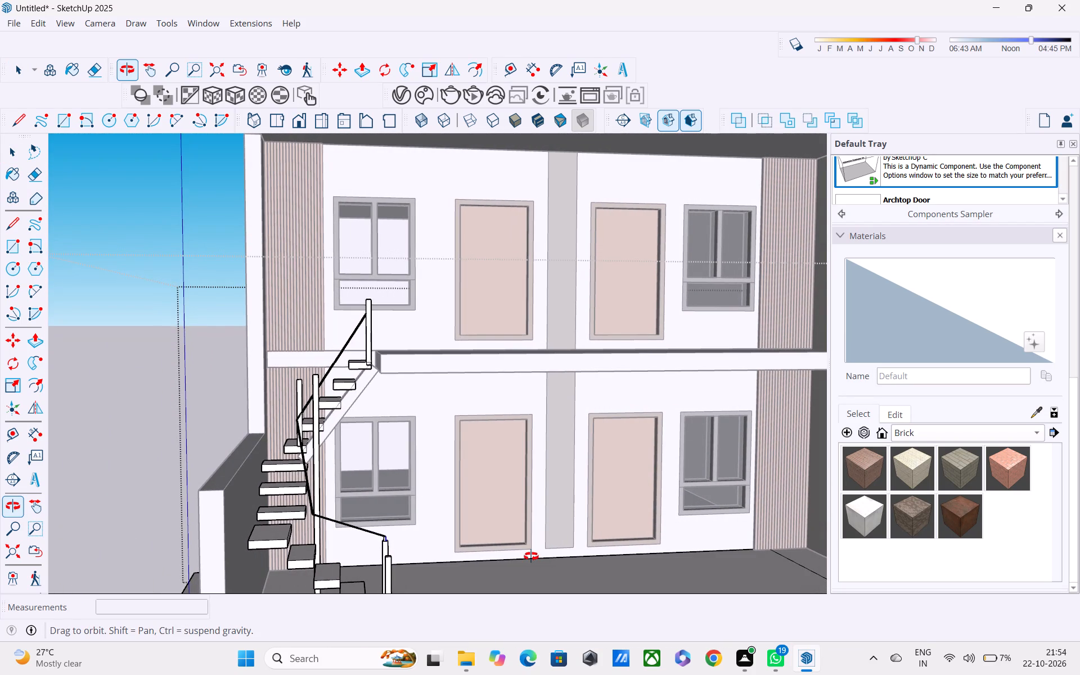
middle_click_drag(531, 556, 532, 565)
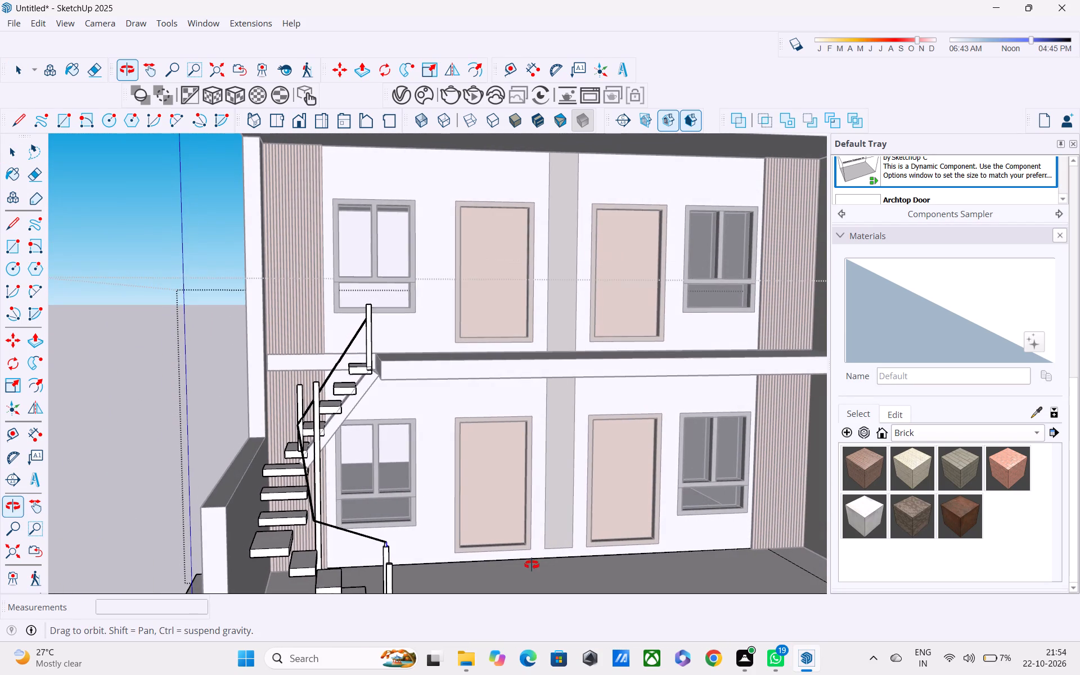
middle_click_drag(532, 565, 469, 526)
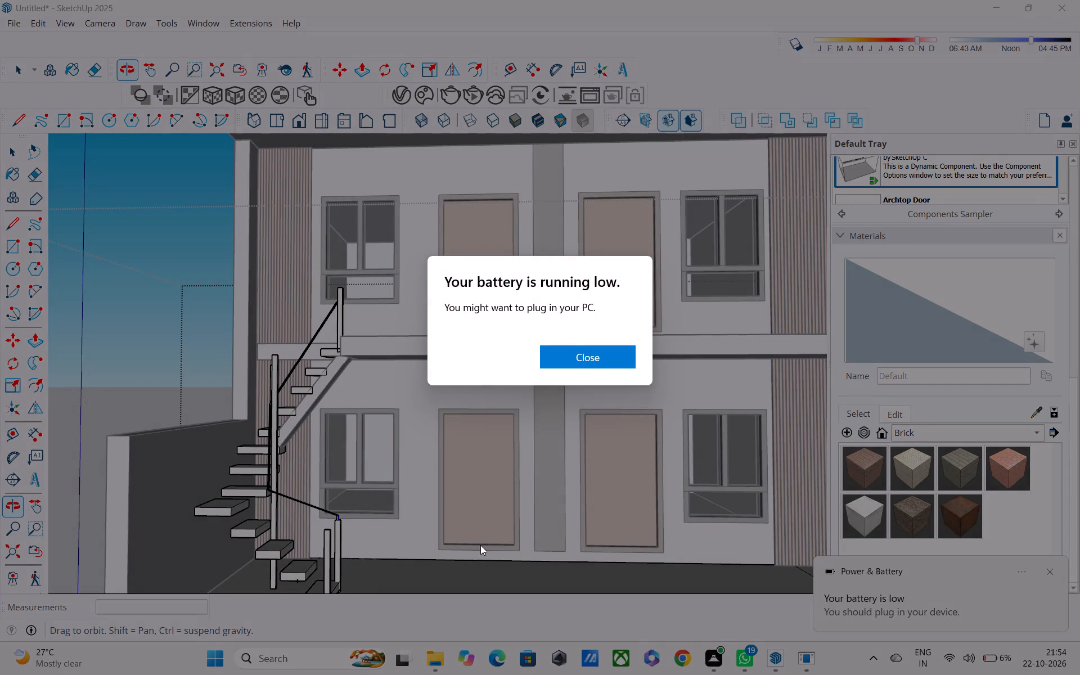
Dismiss the low-battery warning.
left_click(589, 360)
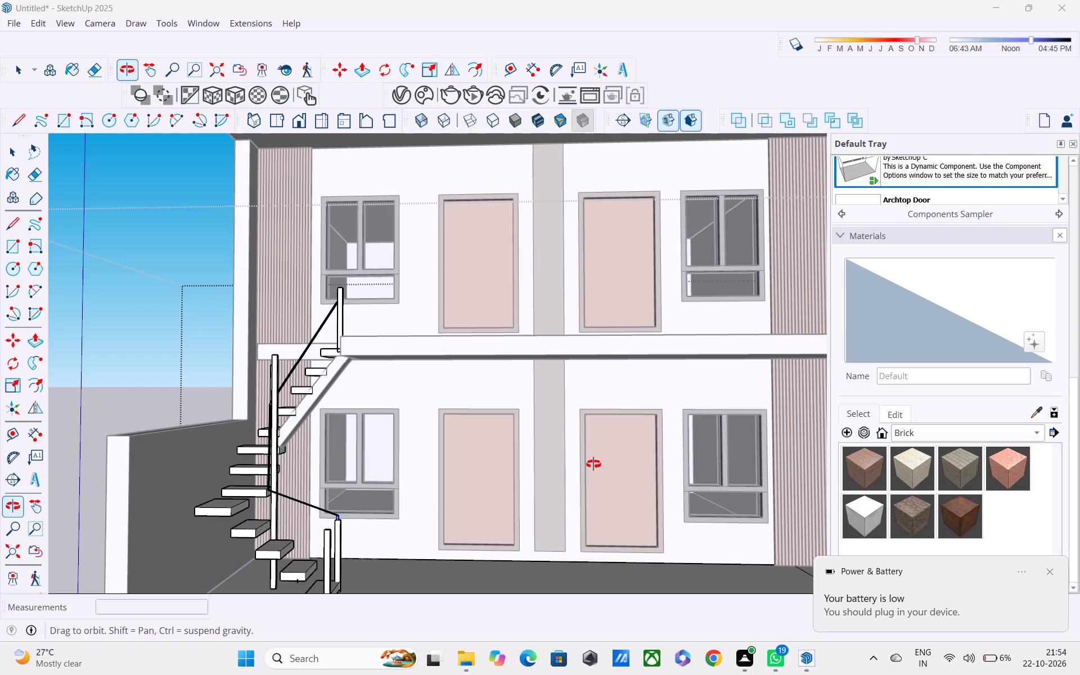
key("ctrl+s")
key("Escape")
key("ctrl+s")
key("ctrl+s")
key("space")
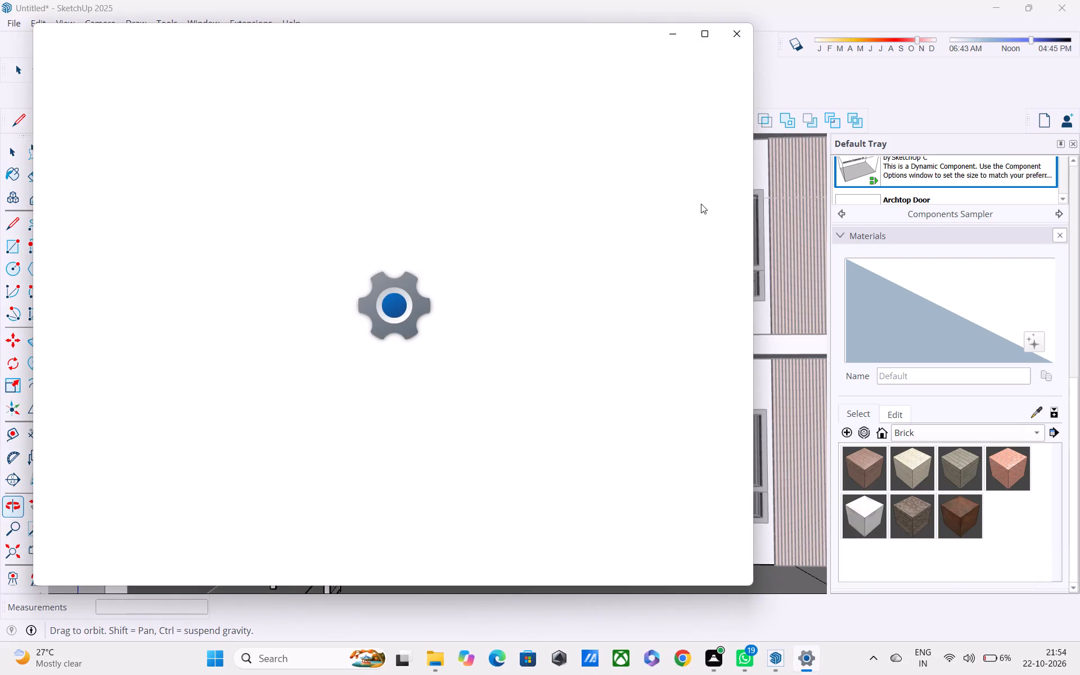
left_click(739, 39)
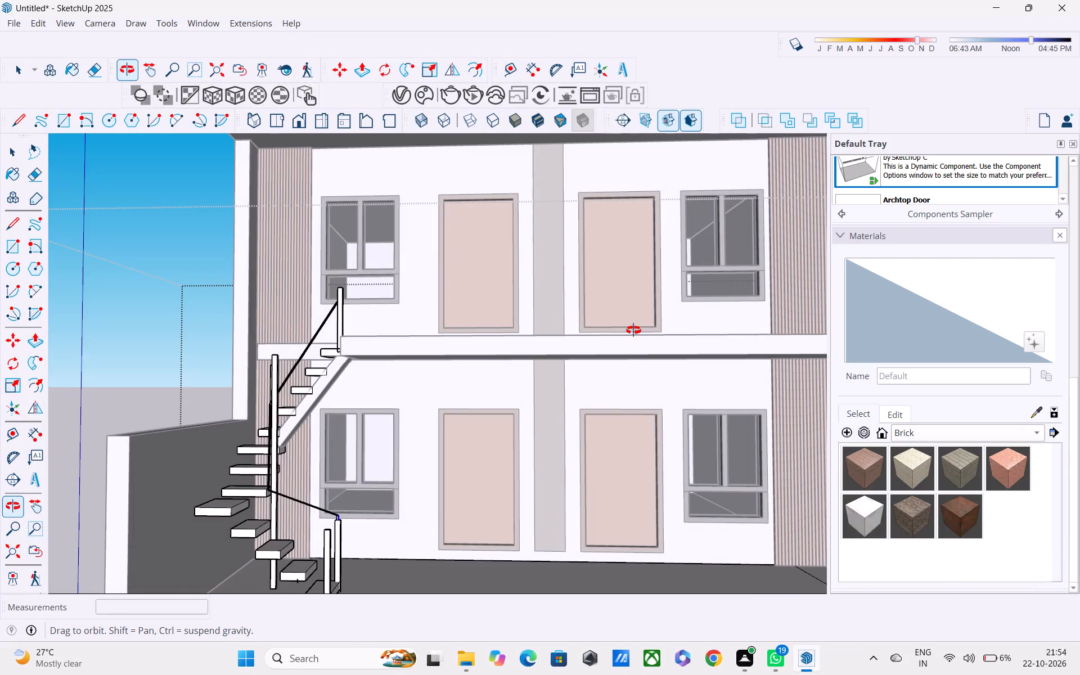
Save the model in the Documents folder under the file name SK UP PRO 15.
key("ctrl+s")
left_click(504, 436)
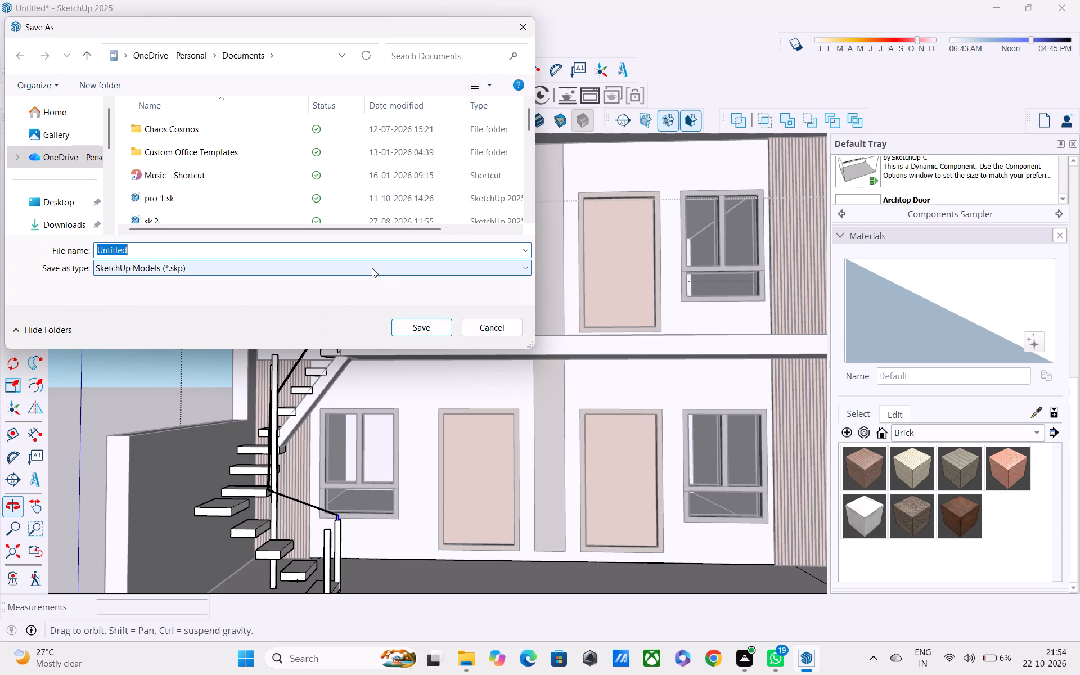
key("BackSpace")
type("SK UP")
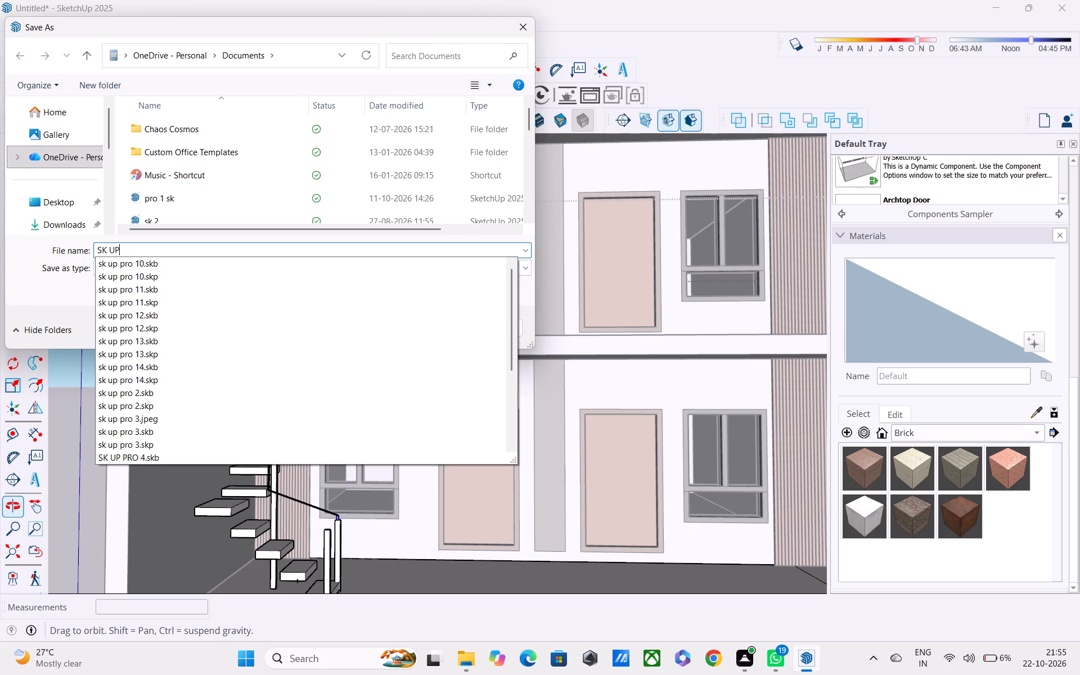
key("space")
type("PRO")
key("space")
key("1")
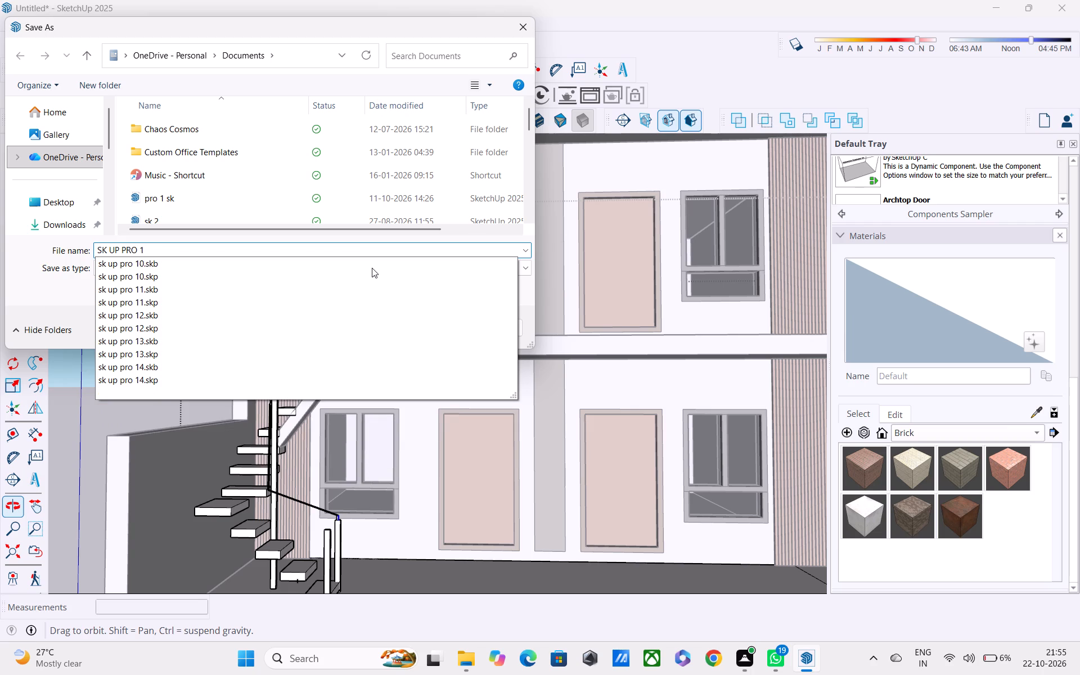
key("5")
key("Return")
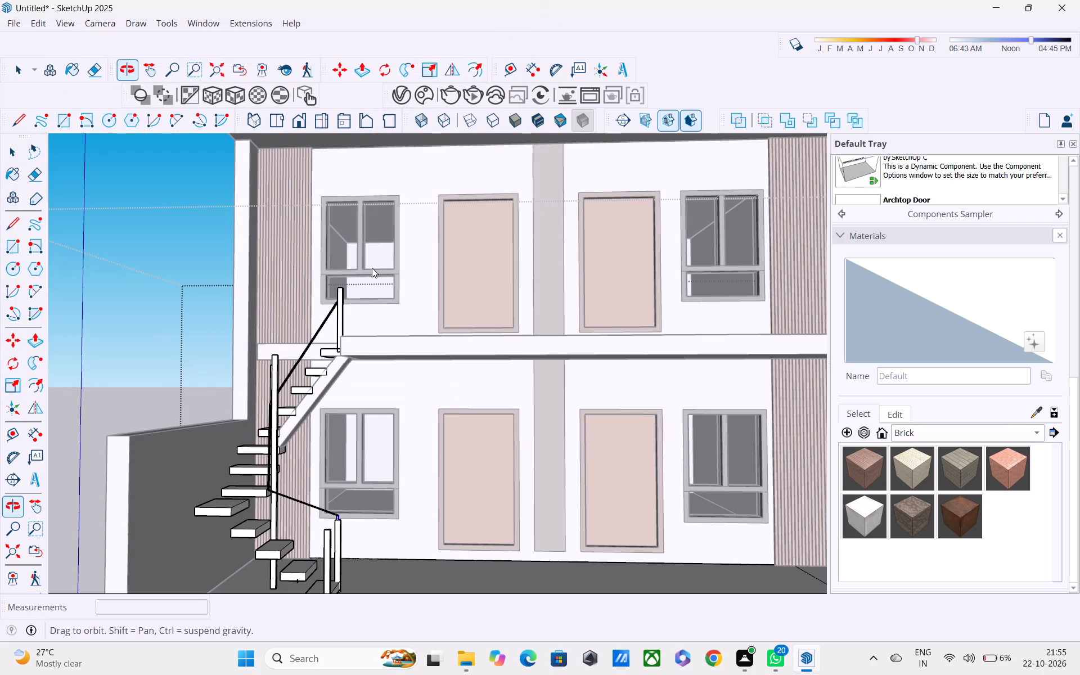